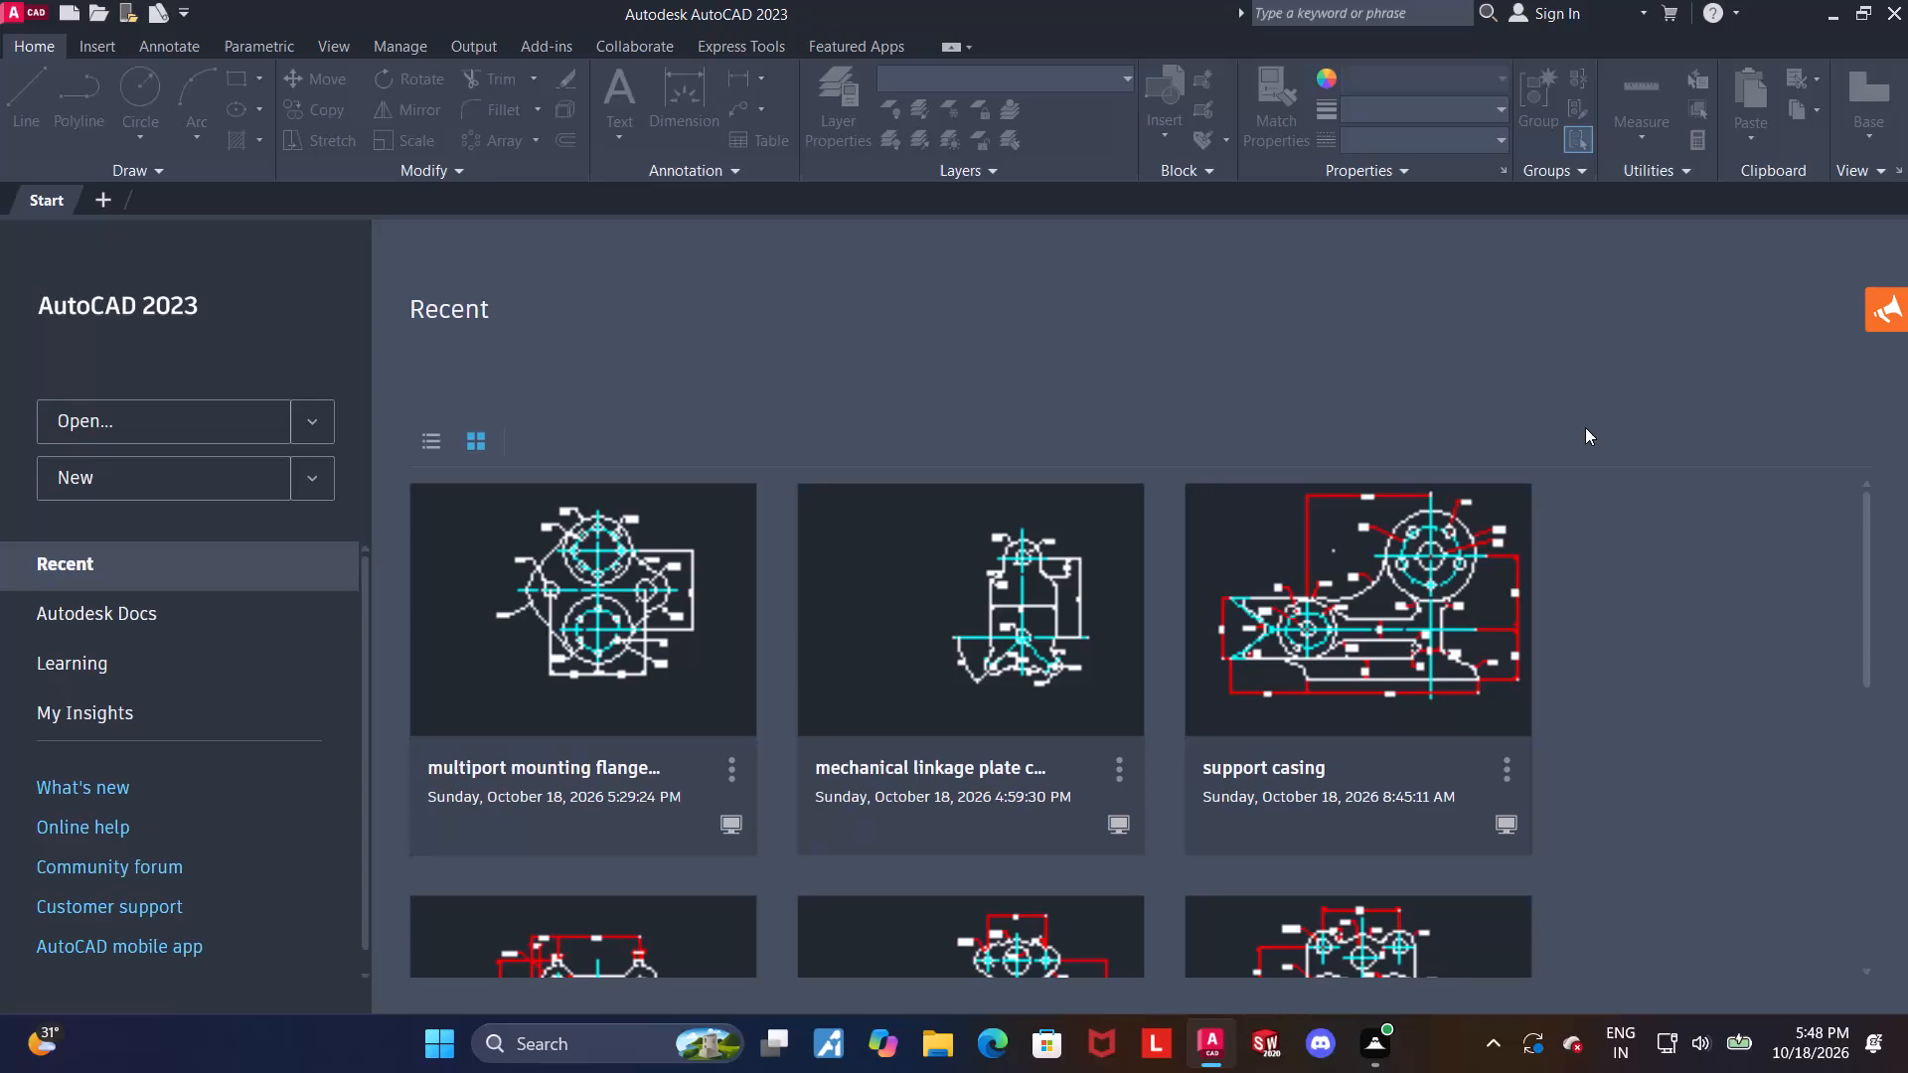
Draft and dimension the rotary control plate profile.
Start a new blank drawing.
{"action": "left_click", "coordinate": [101, 487]}
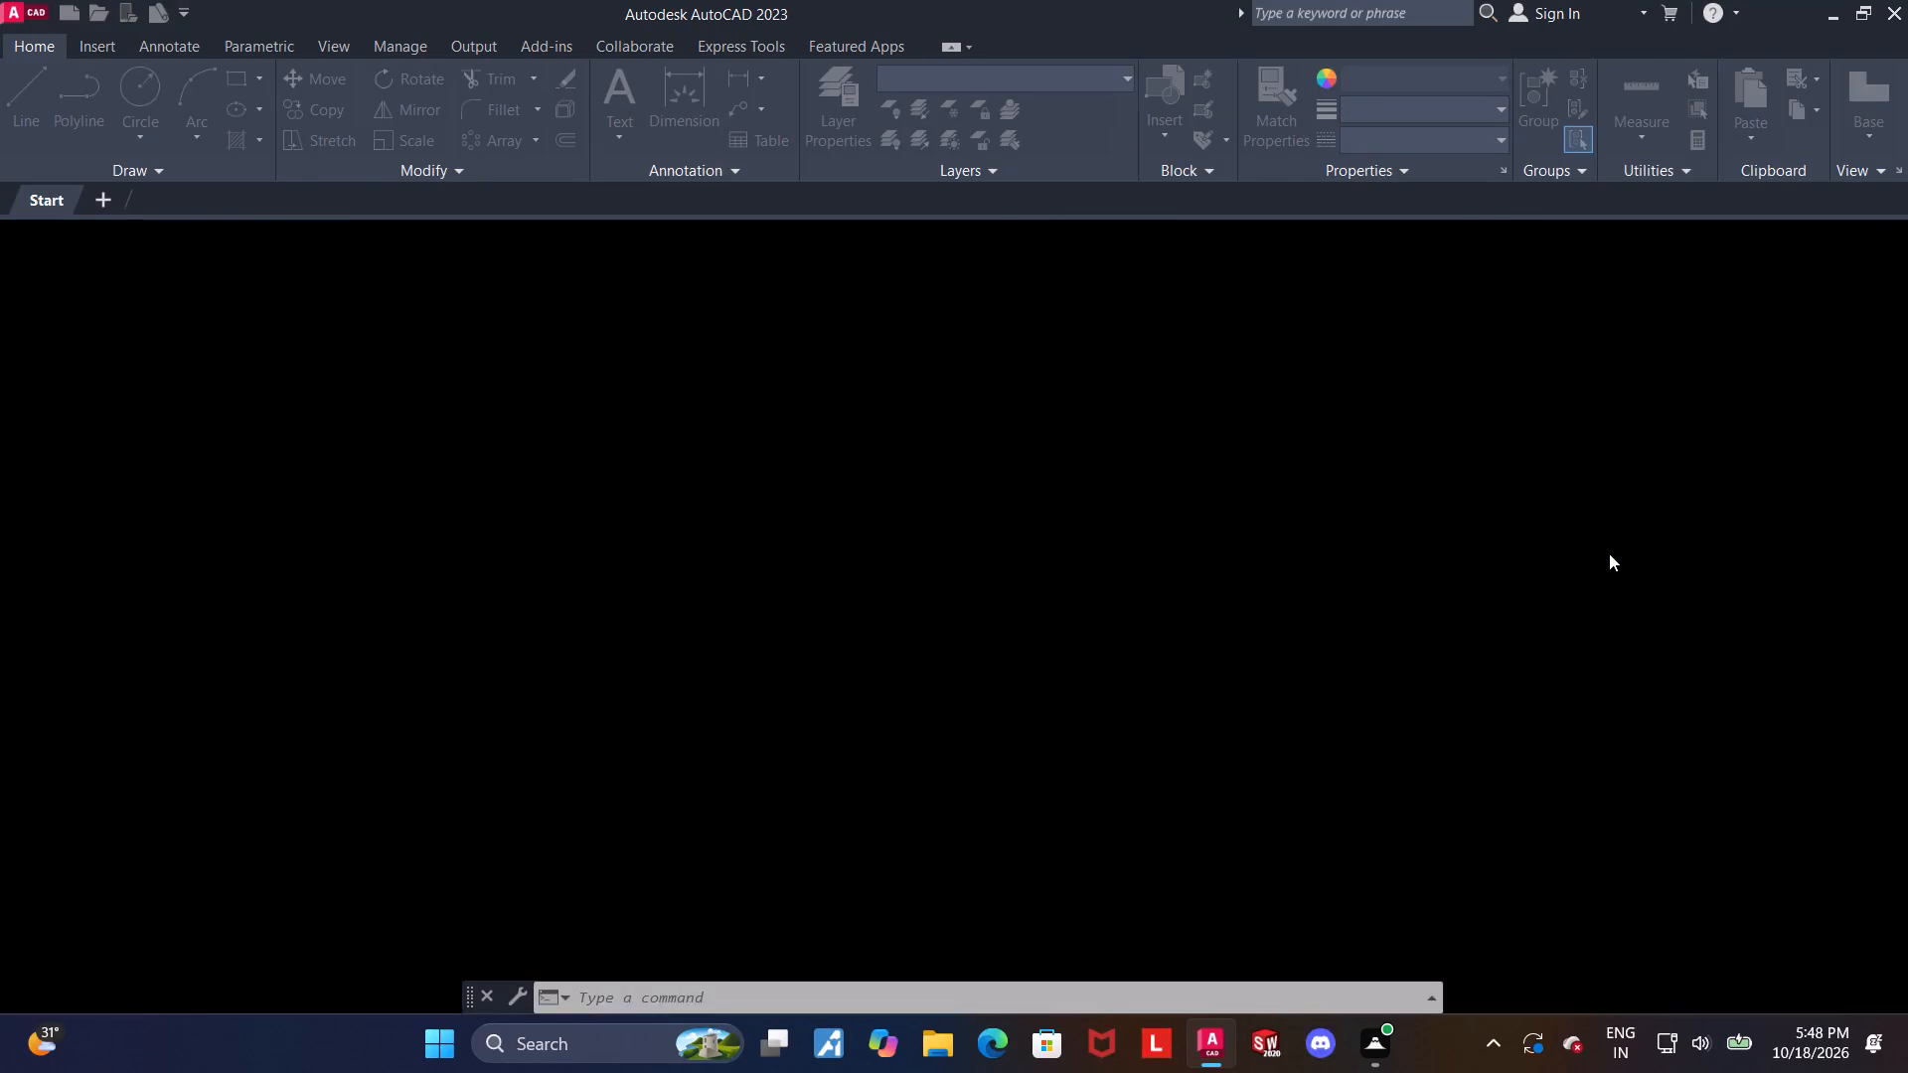
Turn on command logging for the drawing with LOGFILEON.
{"action": "type", "text": "logfile"}
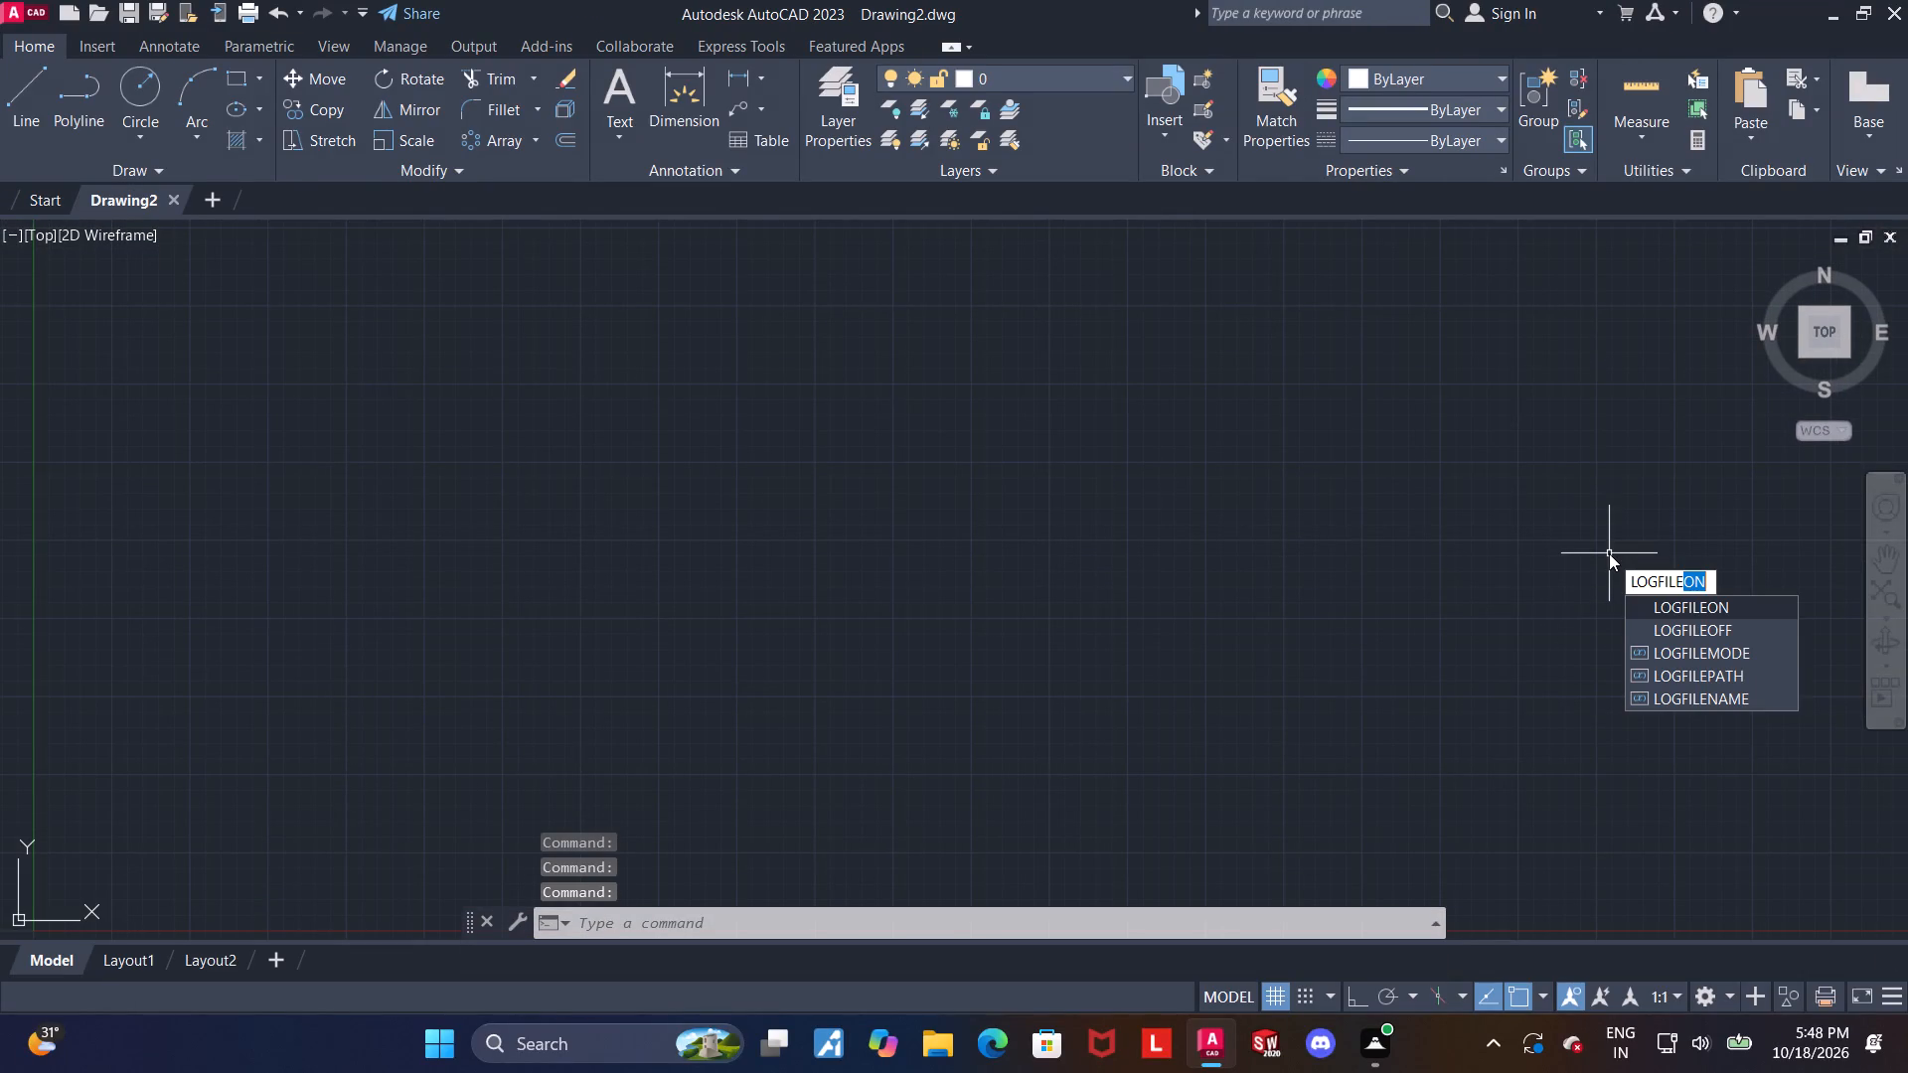
{"action": "left_click", "coordinate": [1702, 611]}
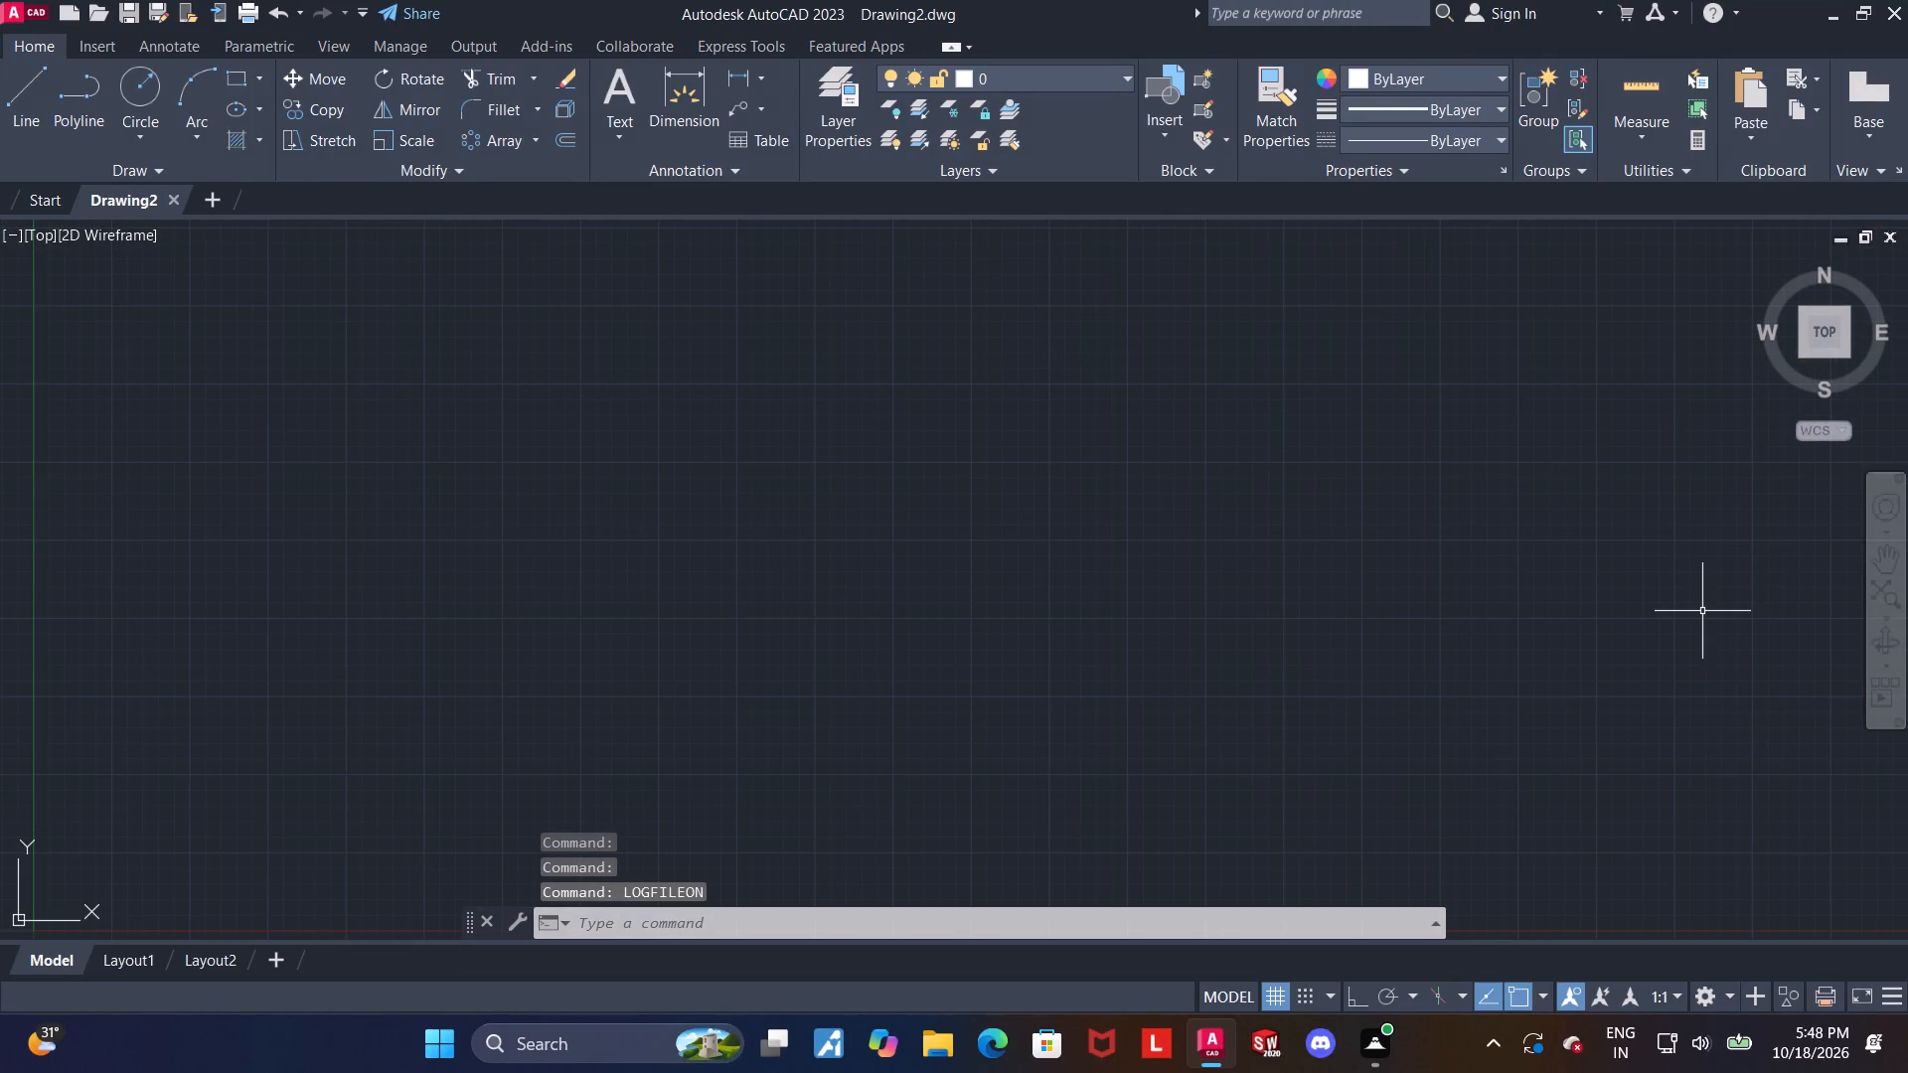
{"action": "key", "text": "Return"}
{"action": "key", "text": "Return"}
Set the model space limits from 0,0 to 100,100.
{"action": "type", "text": "limits"}
{"action": "key", "text": "Return"}
{"action": "type", "text": "0,0"}
{"action": "key", "text": "Return"}
{"action": "type", "text": "100,100"}
{"action": "key", "text": "Return"}
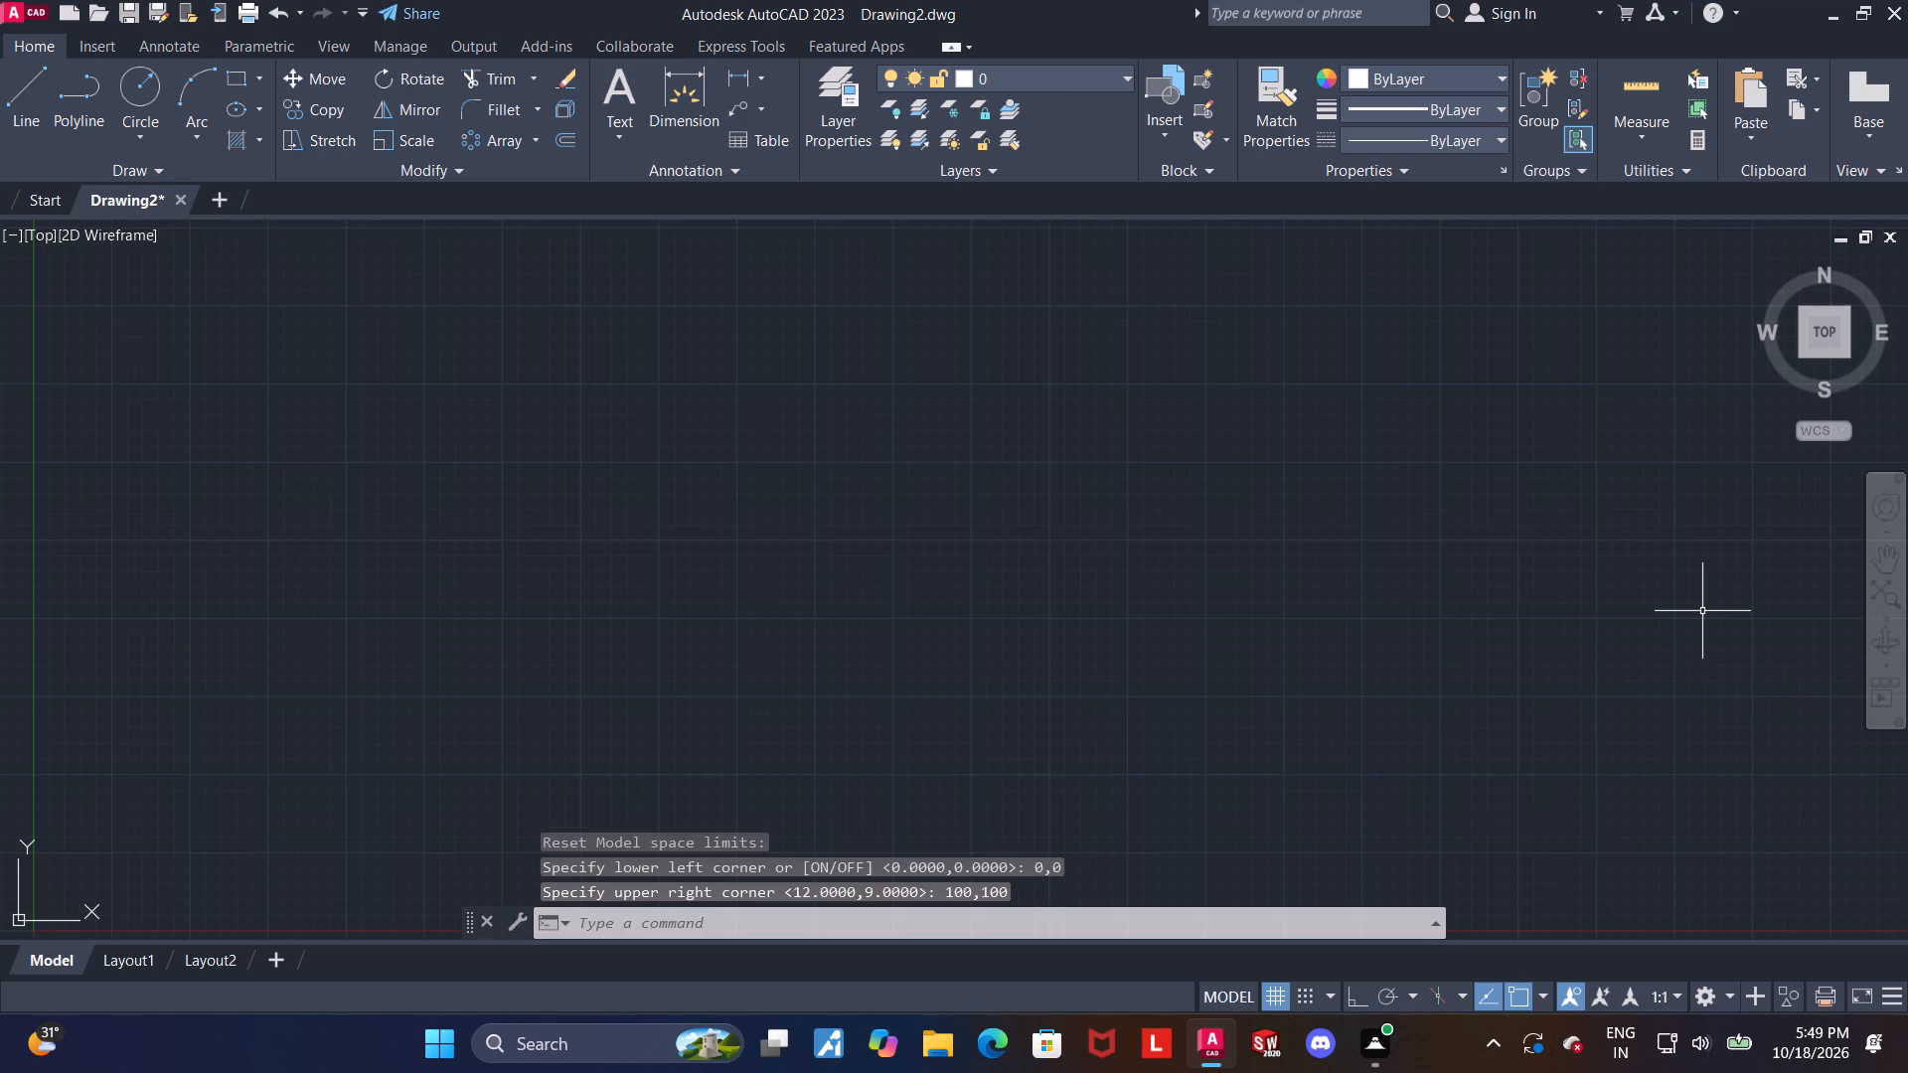
Draw a horizontal line 130 units long in open space above the X axis, with Ortho on.
{"action": "scroll", "coordinate": [1723, 608], "scroll_direction": "down", "scroll_amount": 1}
{"action": "middle_click_drag", "start_coordinate": [1699, 616], "coordinate": [1271, 694]}
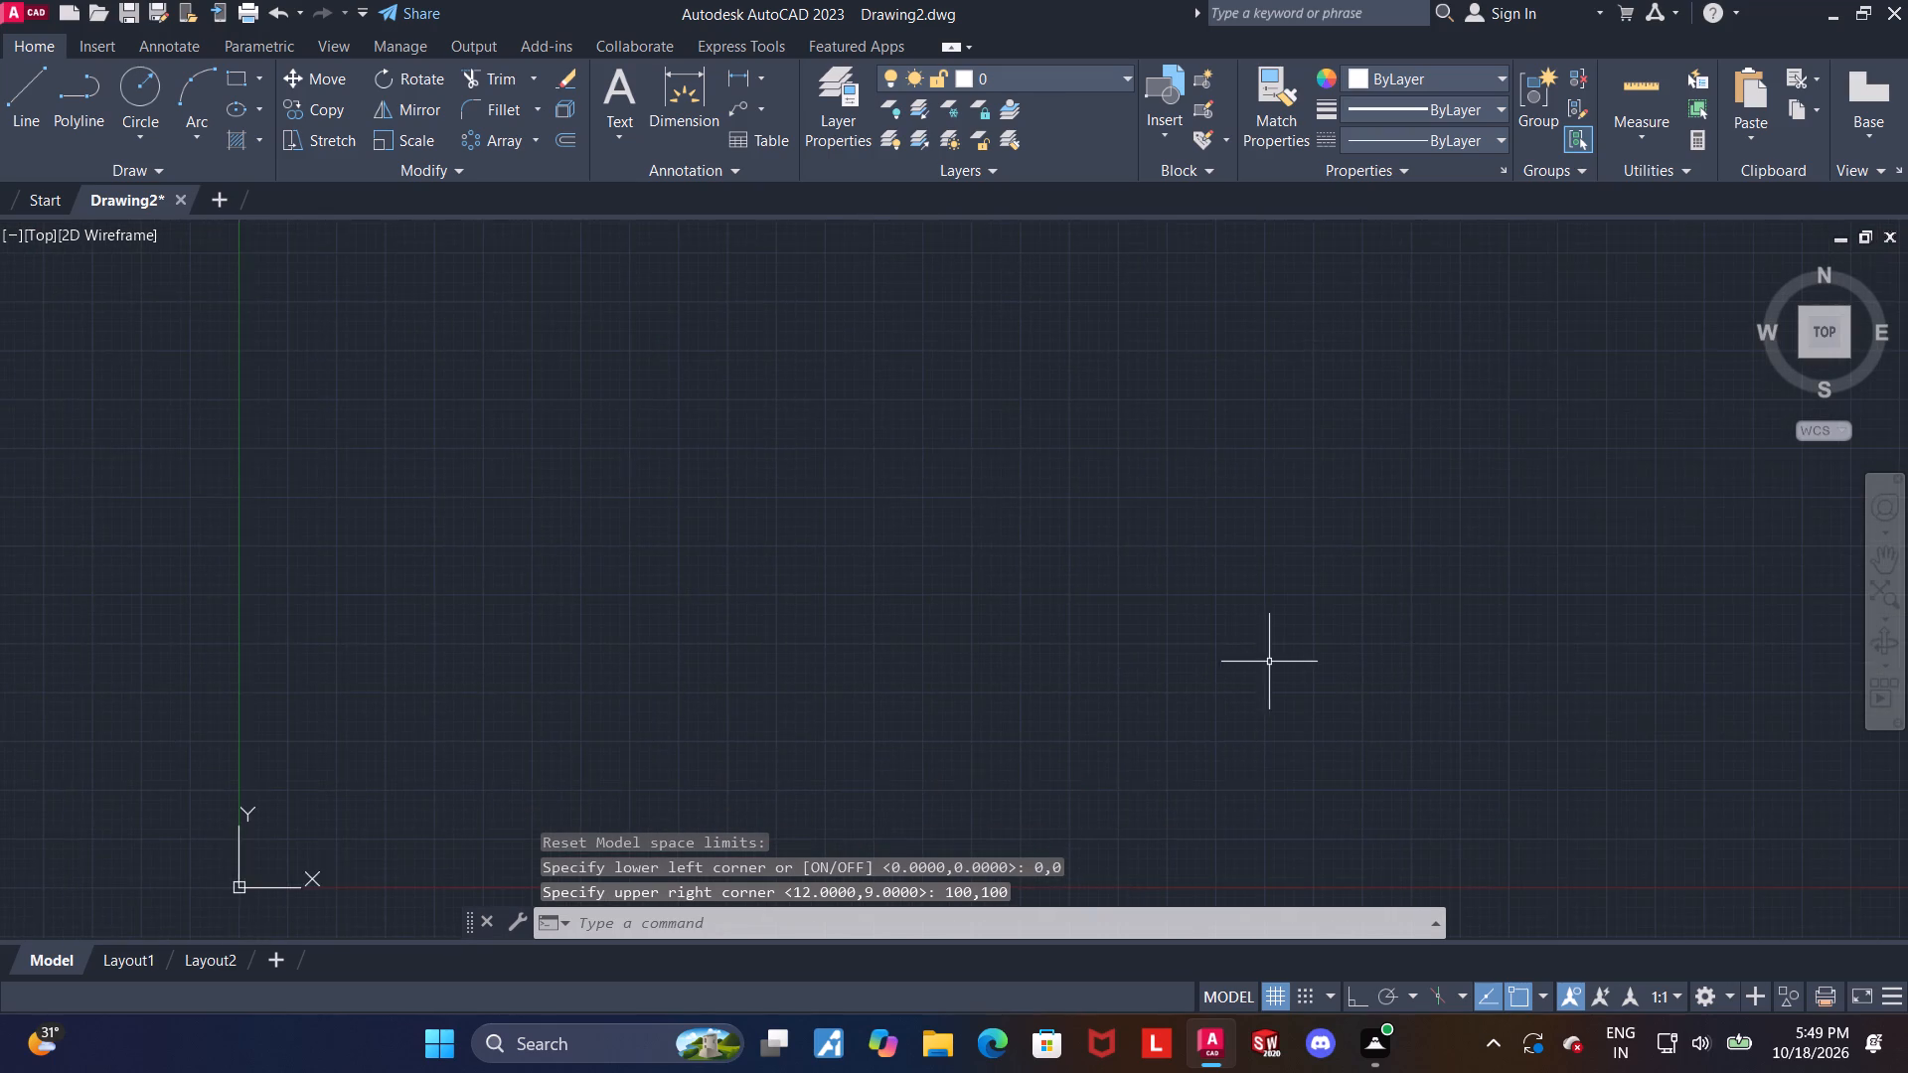
{"action": "scroll", "coordinate": [1269, 660], "scroll_direction": "down", "scroll_amount": 1}
{"action": "middle_click_drag", "start_coordinate": [1413, 594], "coordinate": [1016, 616]}
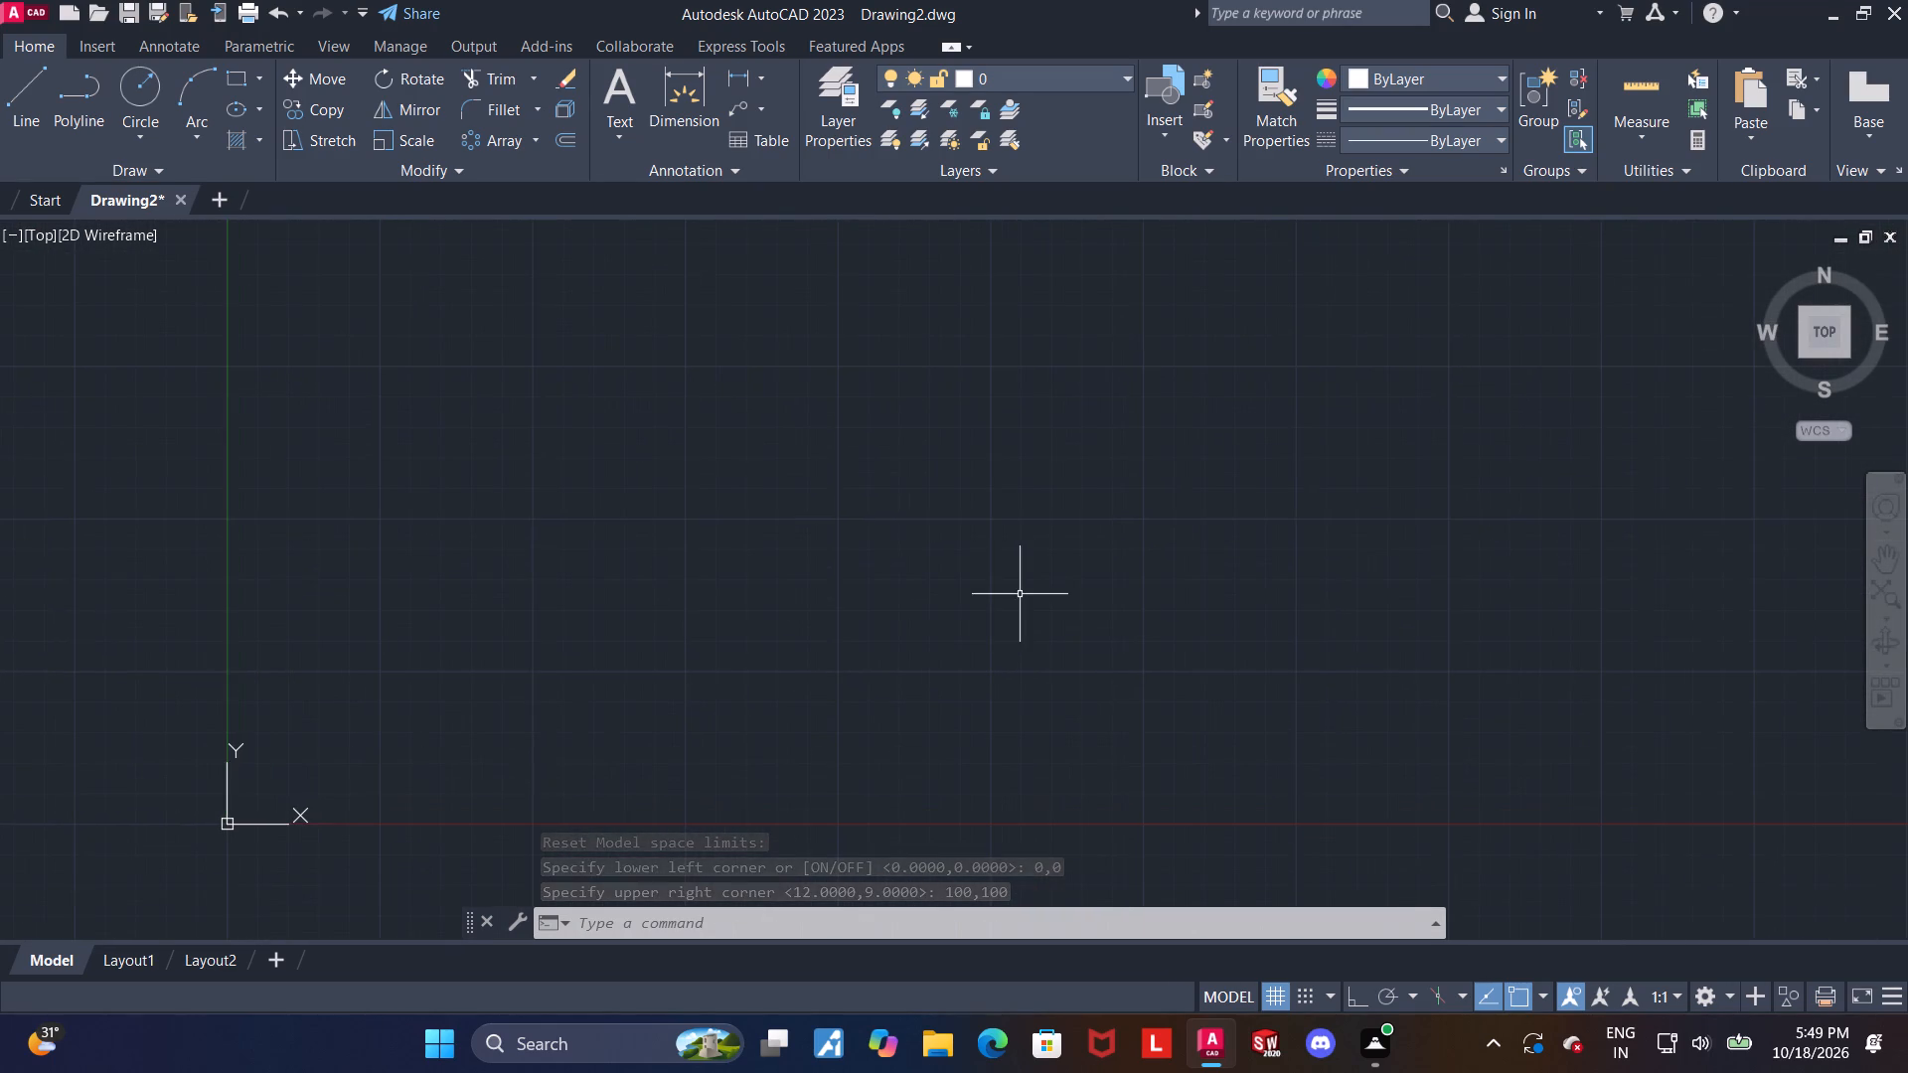
{"action": "left_click", "coordinate": [8, 106]}
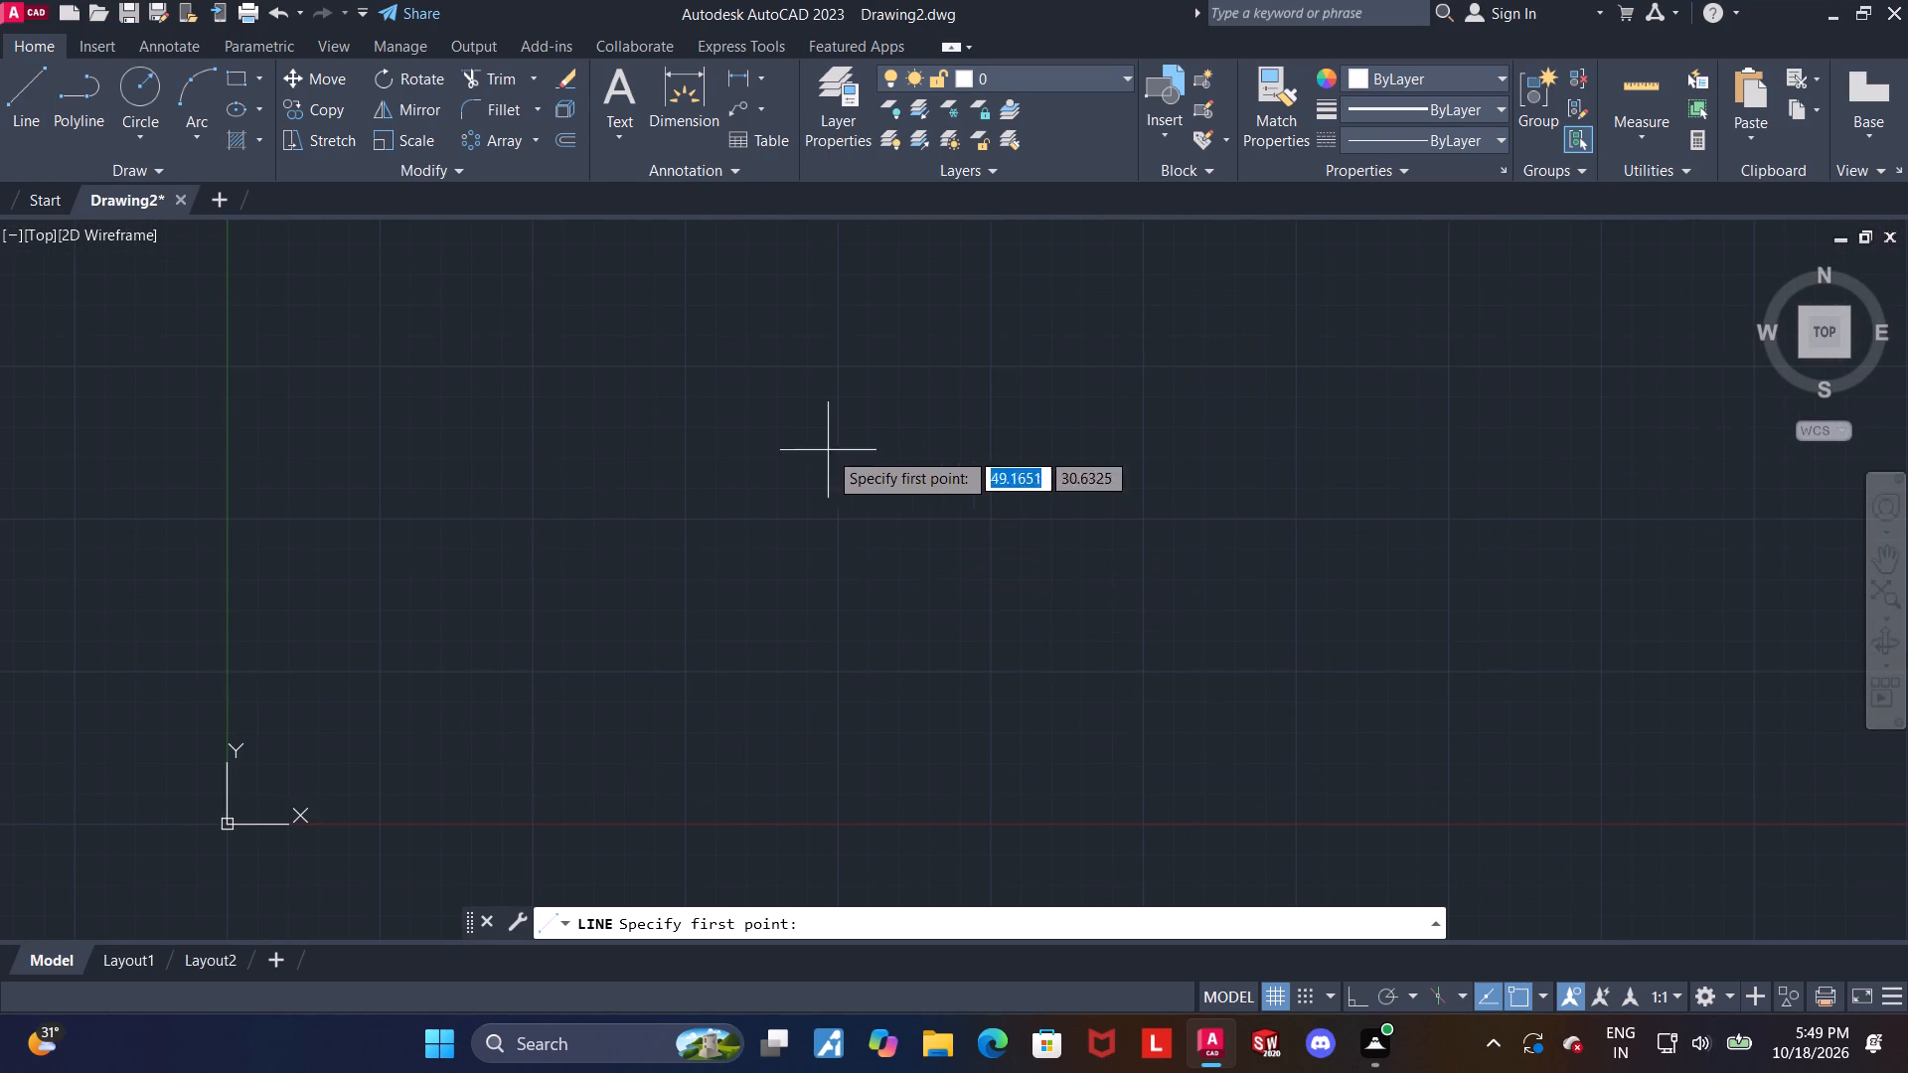
{"action": "left_click", "coordinate": [600, 429]}
{"action": "scroll", "coordinate": [600, 429], "scroll_direction": "down", "scroll_amount": 1}
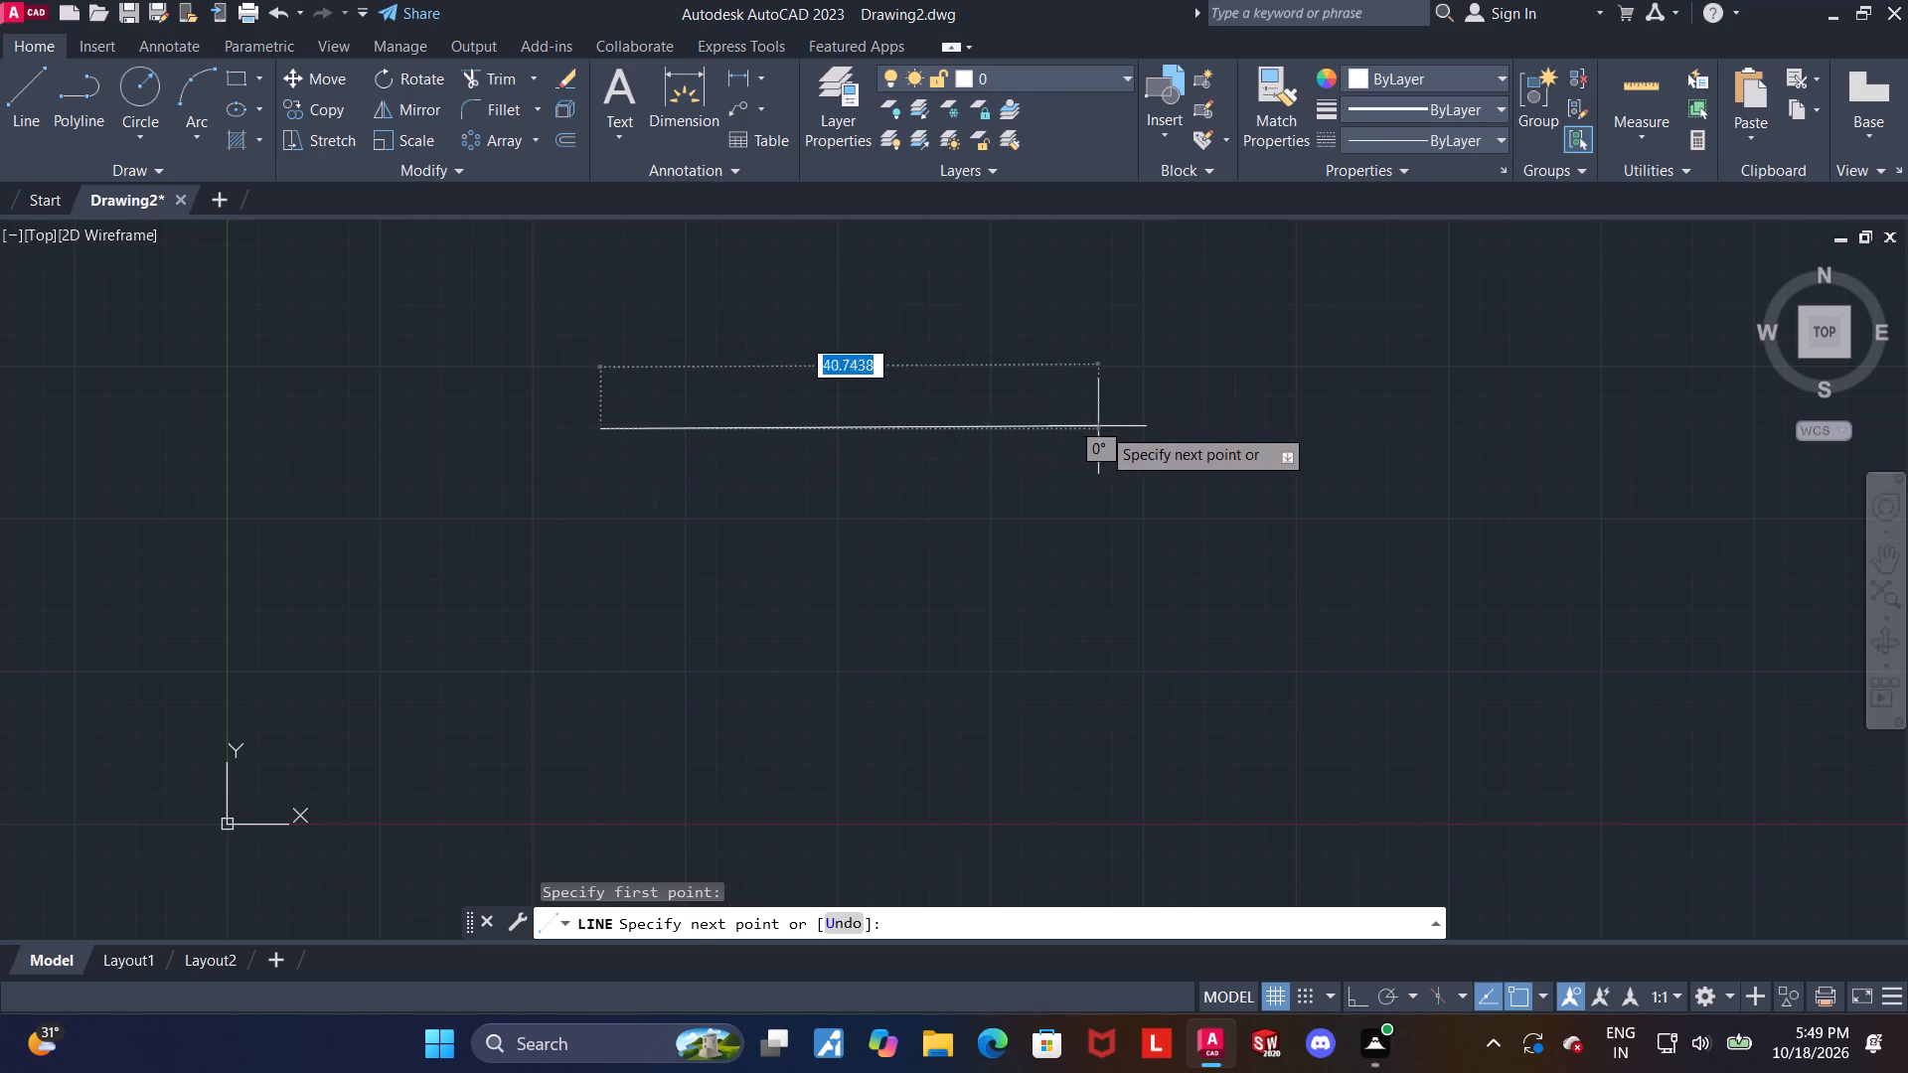
{"action": "key", "text": "F8"}
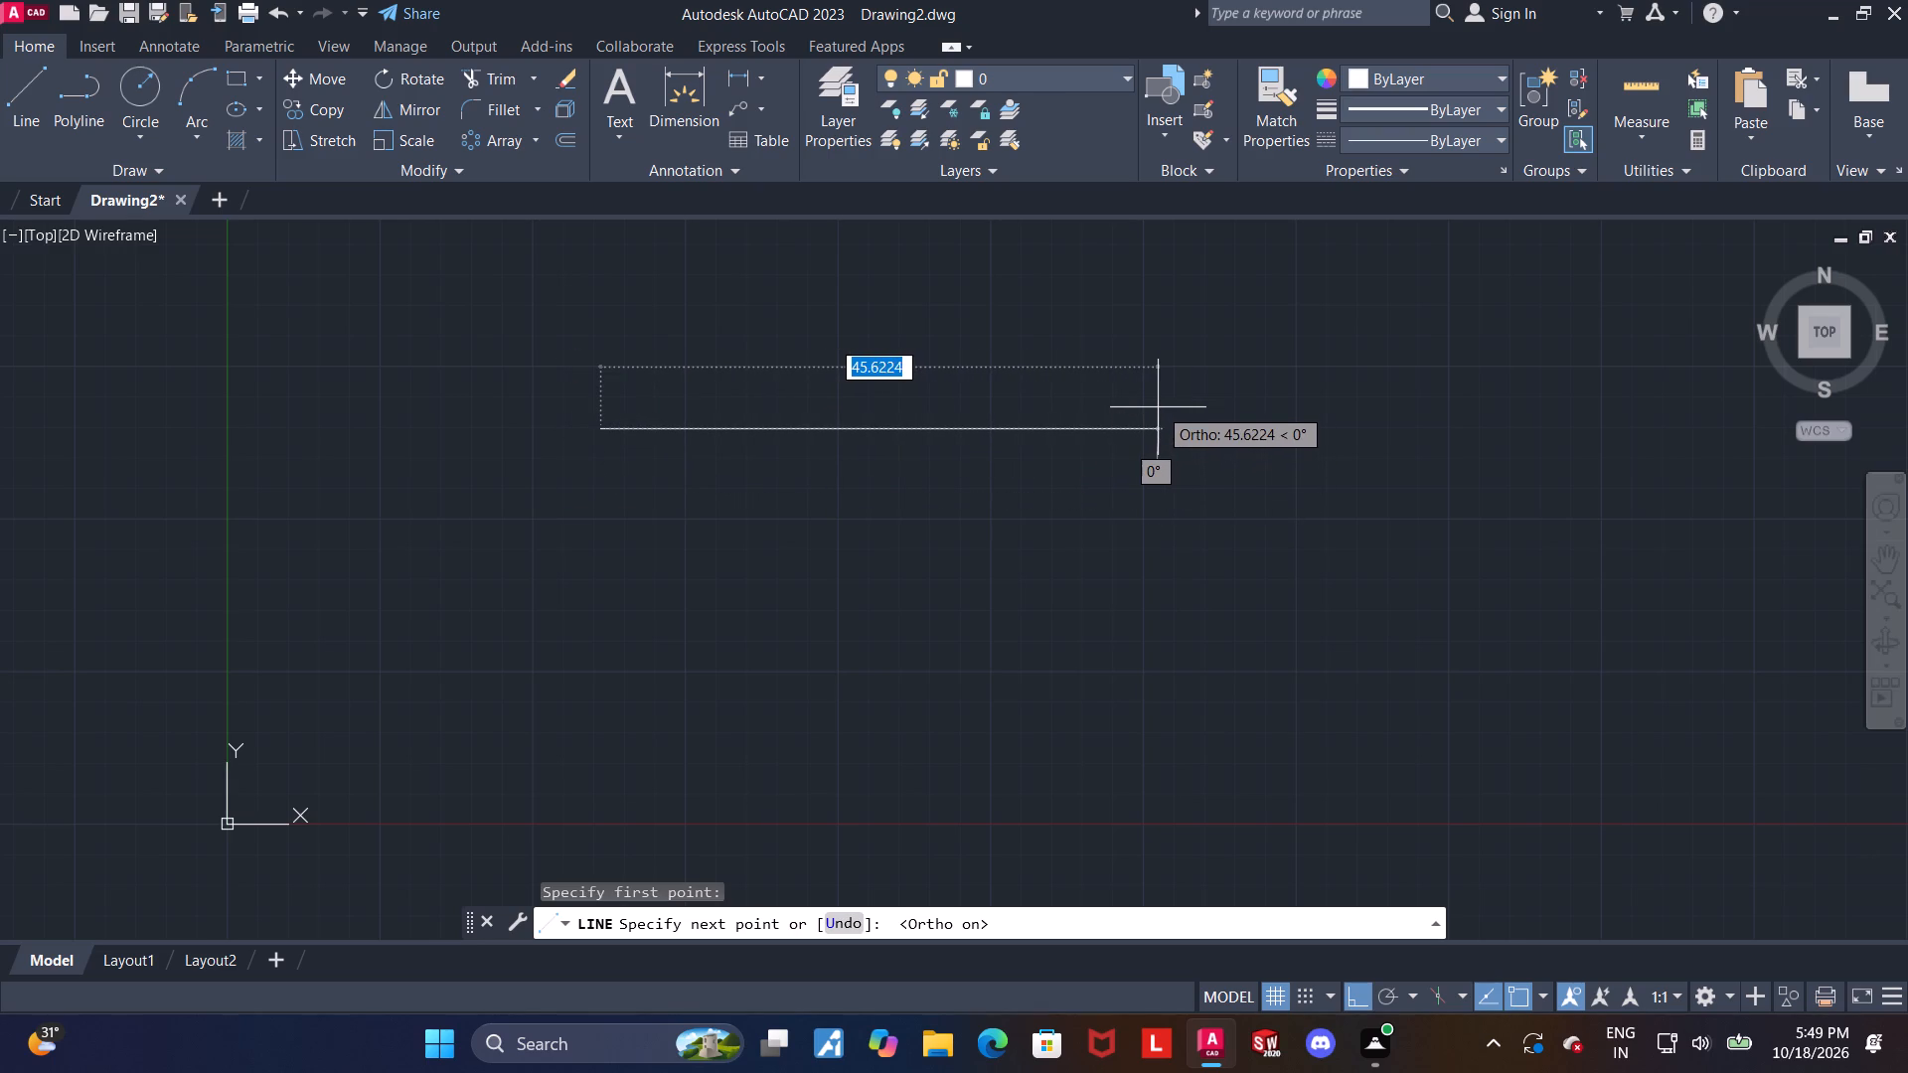
{"action": "type", "text": "13"}
{"action": "key", "text": "0"}
{"action": "key", "text": "Return"}
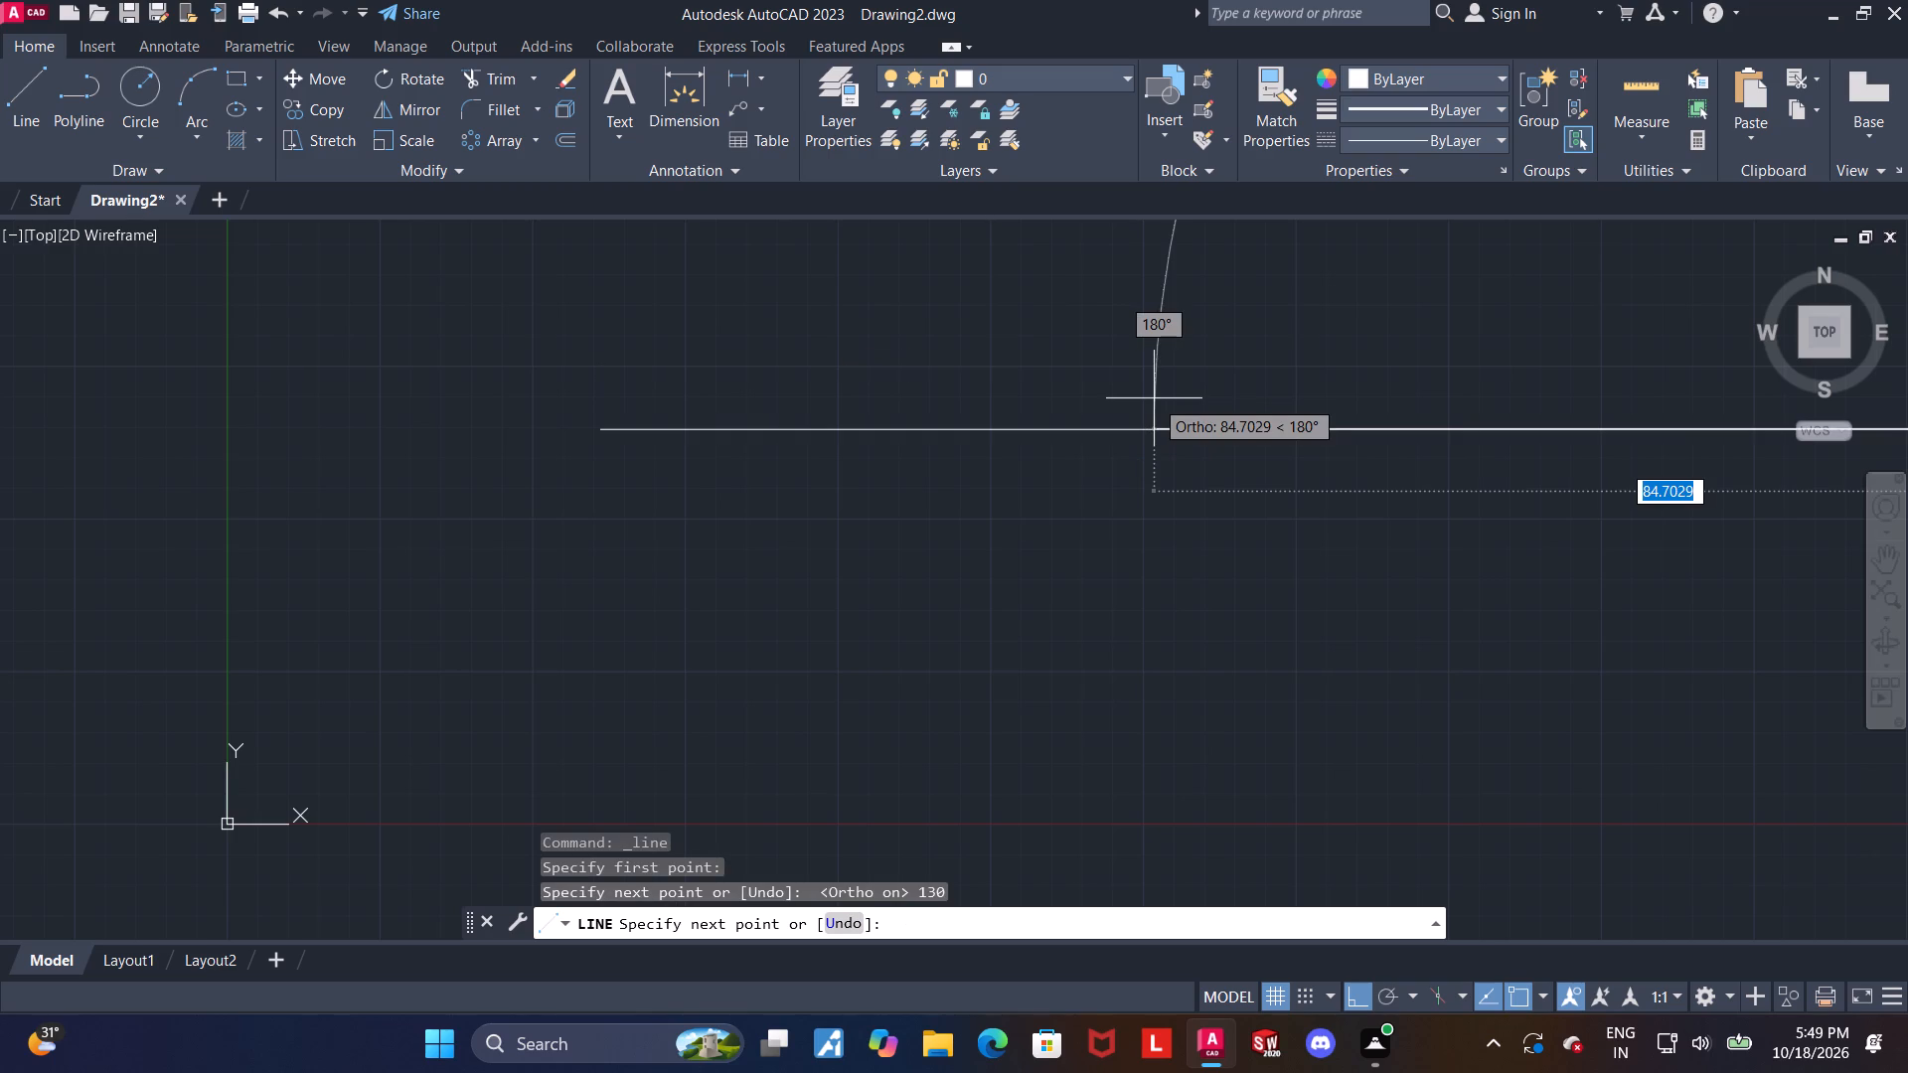
{"action": "key", "text": "Escape"}
Move the horizontal line by its midpoint diagonally up and to the right, away from the origin, with Ortho off.
{"action": "scroll", "coordinate": [1165, 449], "scroll_direction": "down", "scroll_amount": 3}
{"action": "middle_click_drag", "start_coordinate": [1217, 460], "coordinate": [1018, 590]}
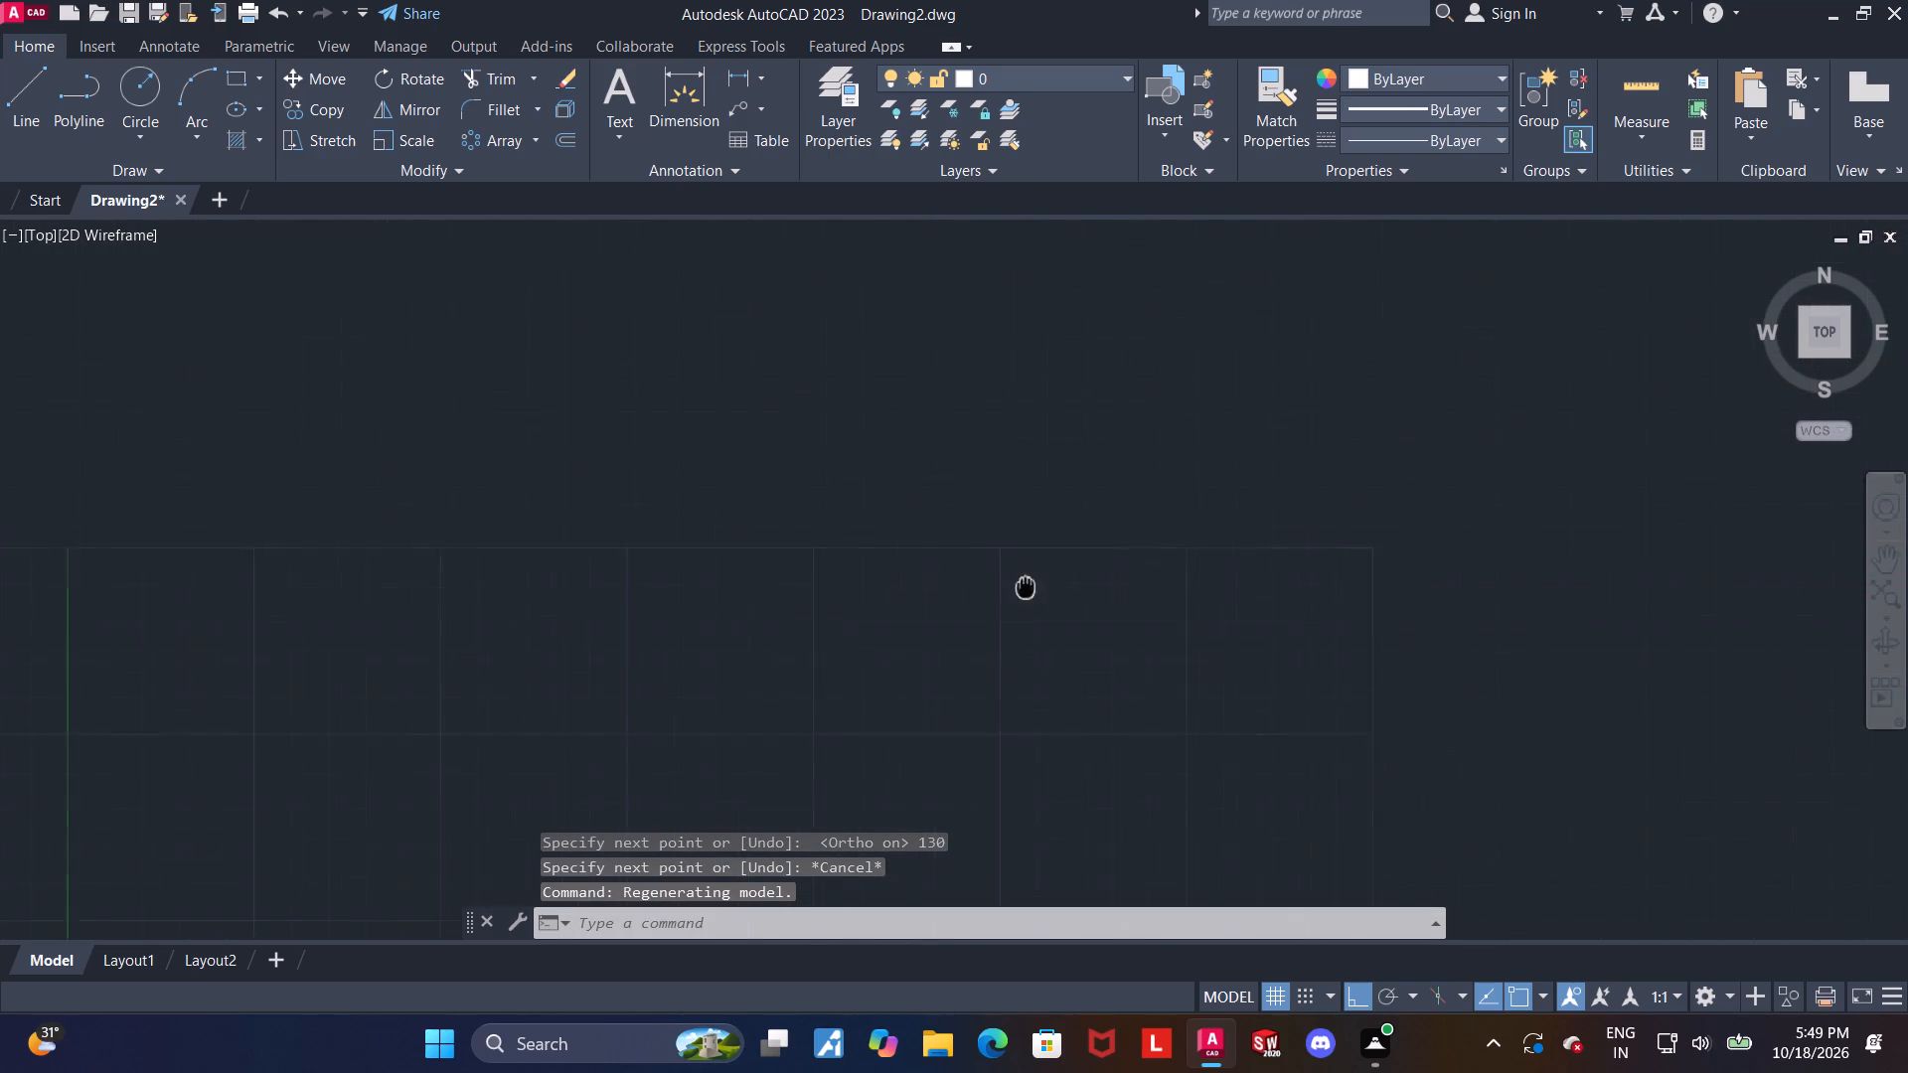
{"action": "middle_click_drag", "start_coordinate": [1018, 590], "coordinate": [996, 607]}
{"action": "left_click", "coordinate": [1304, 470]}
{"action": "left_click", "coordinate": [932, 606]}
{"action": "left_click", "coordinate": [1014, 585]}
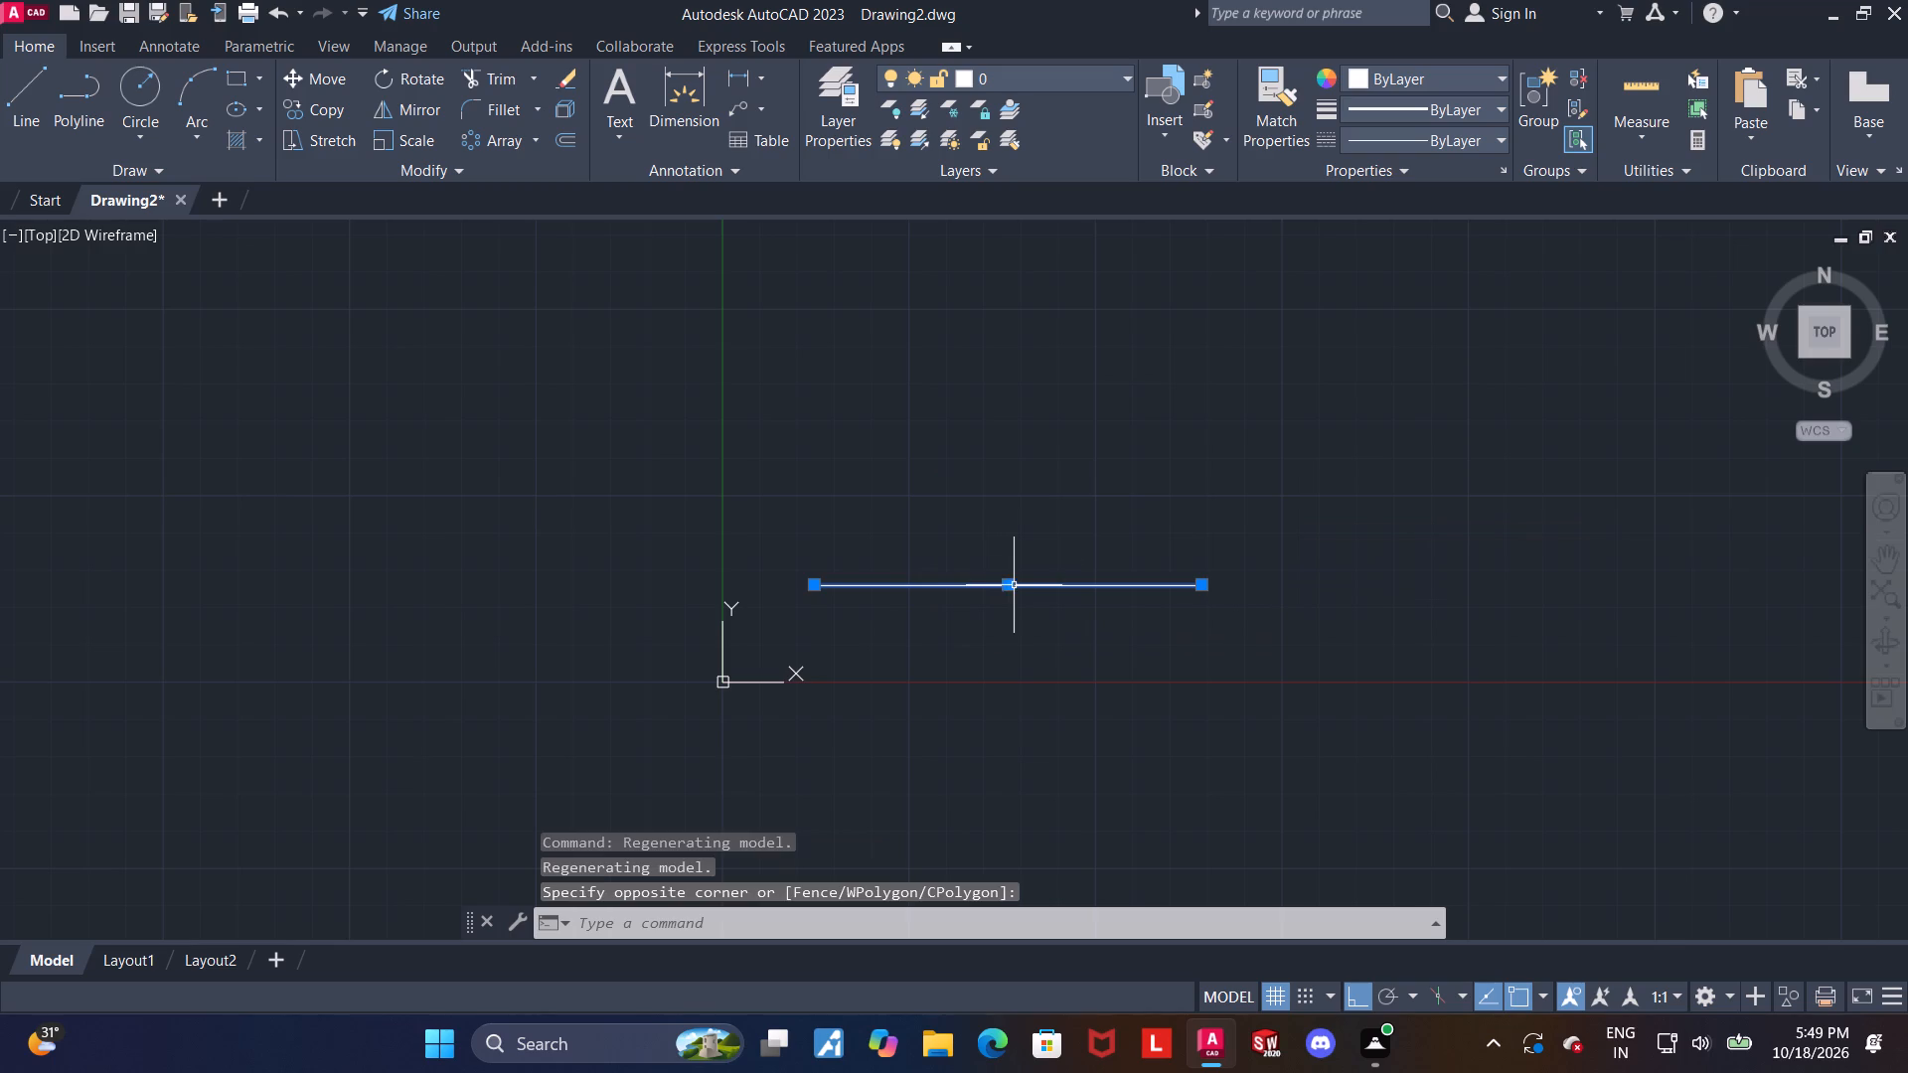
{"action": "left_click", "coordinate": [1008, 584]}
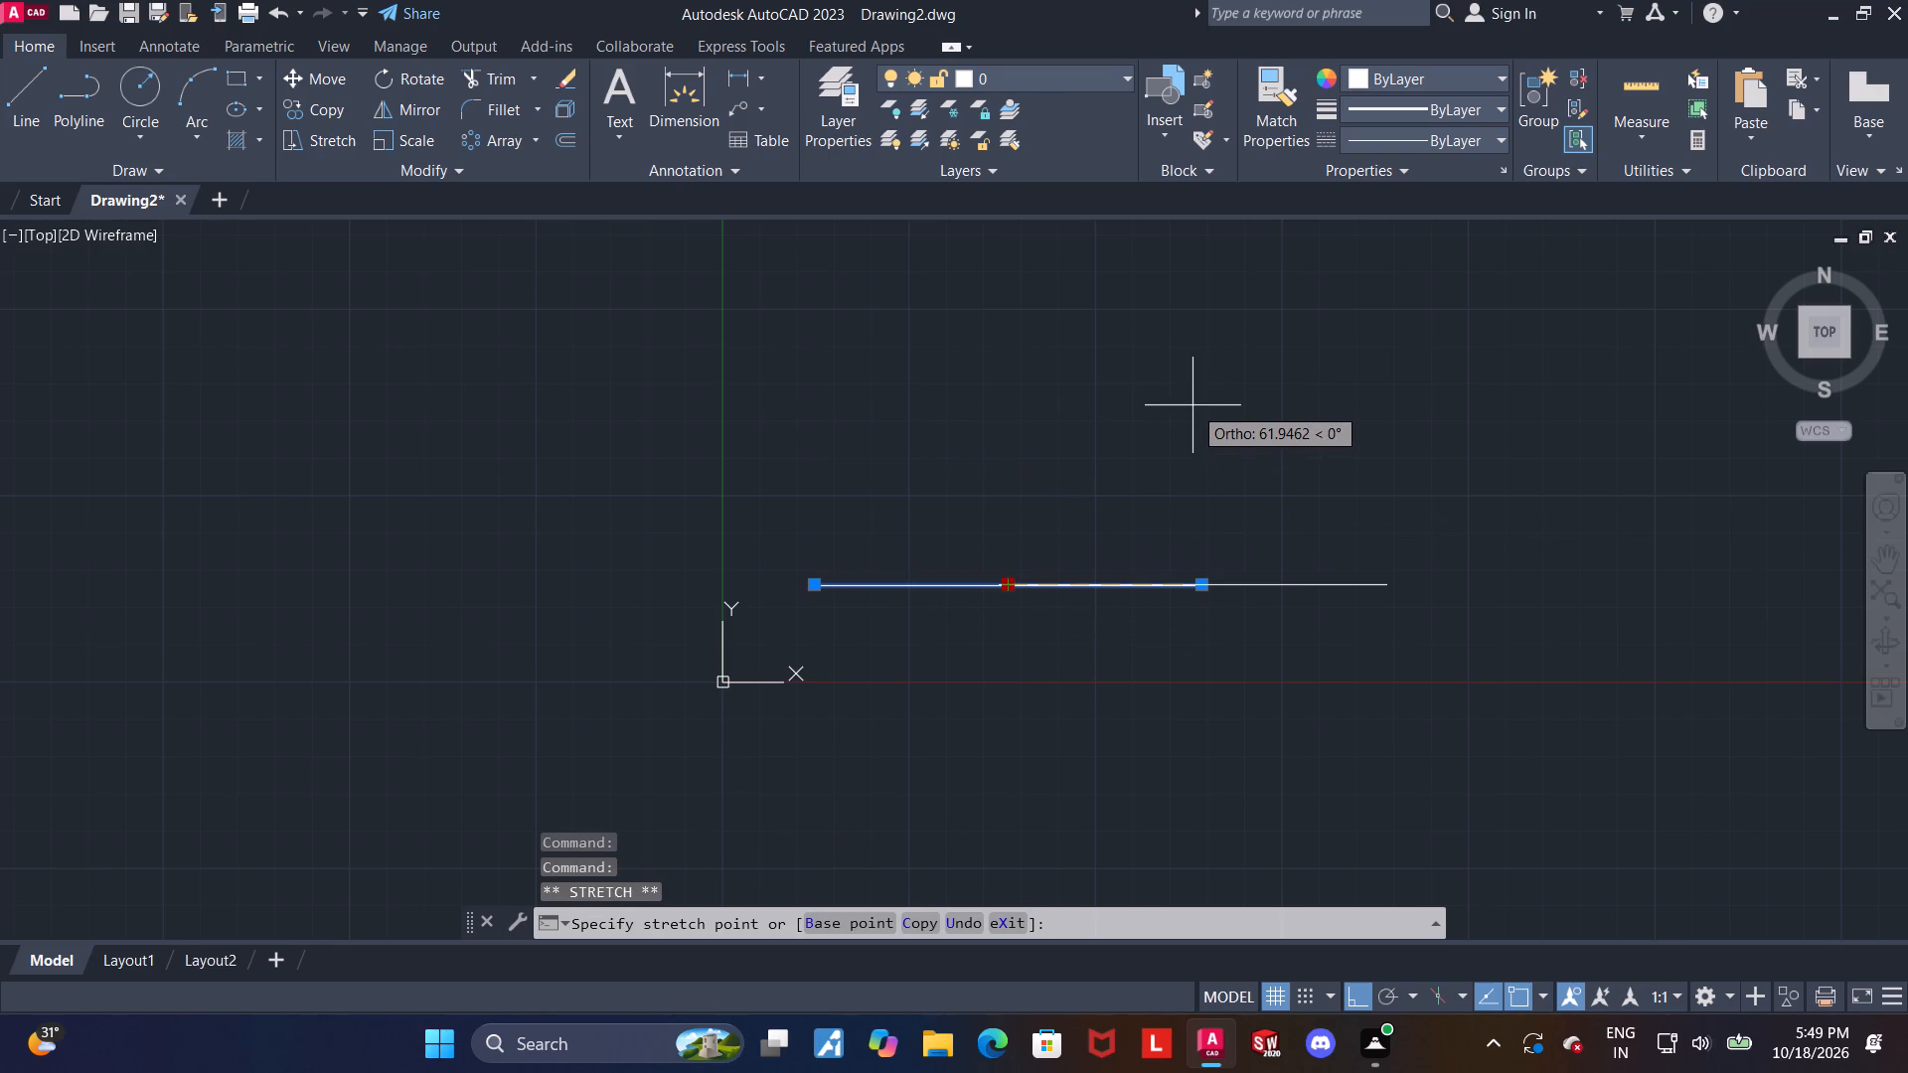
{"action": "key", "text": "F8"}
{"action": "left_click", "coordinate": [1418, 294]}
{"action": "scroll", "coordinate": [1422, 331], "scroll_direction": "down", "scroll_amount": 2}
{"action": "middle_click_drag", "start_coordinate": [1417, 355], "coordinate": [934, 586]}
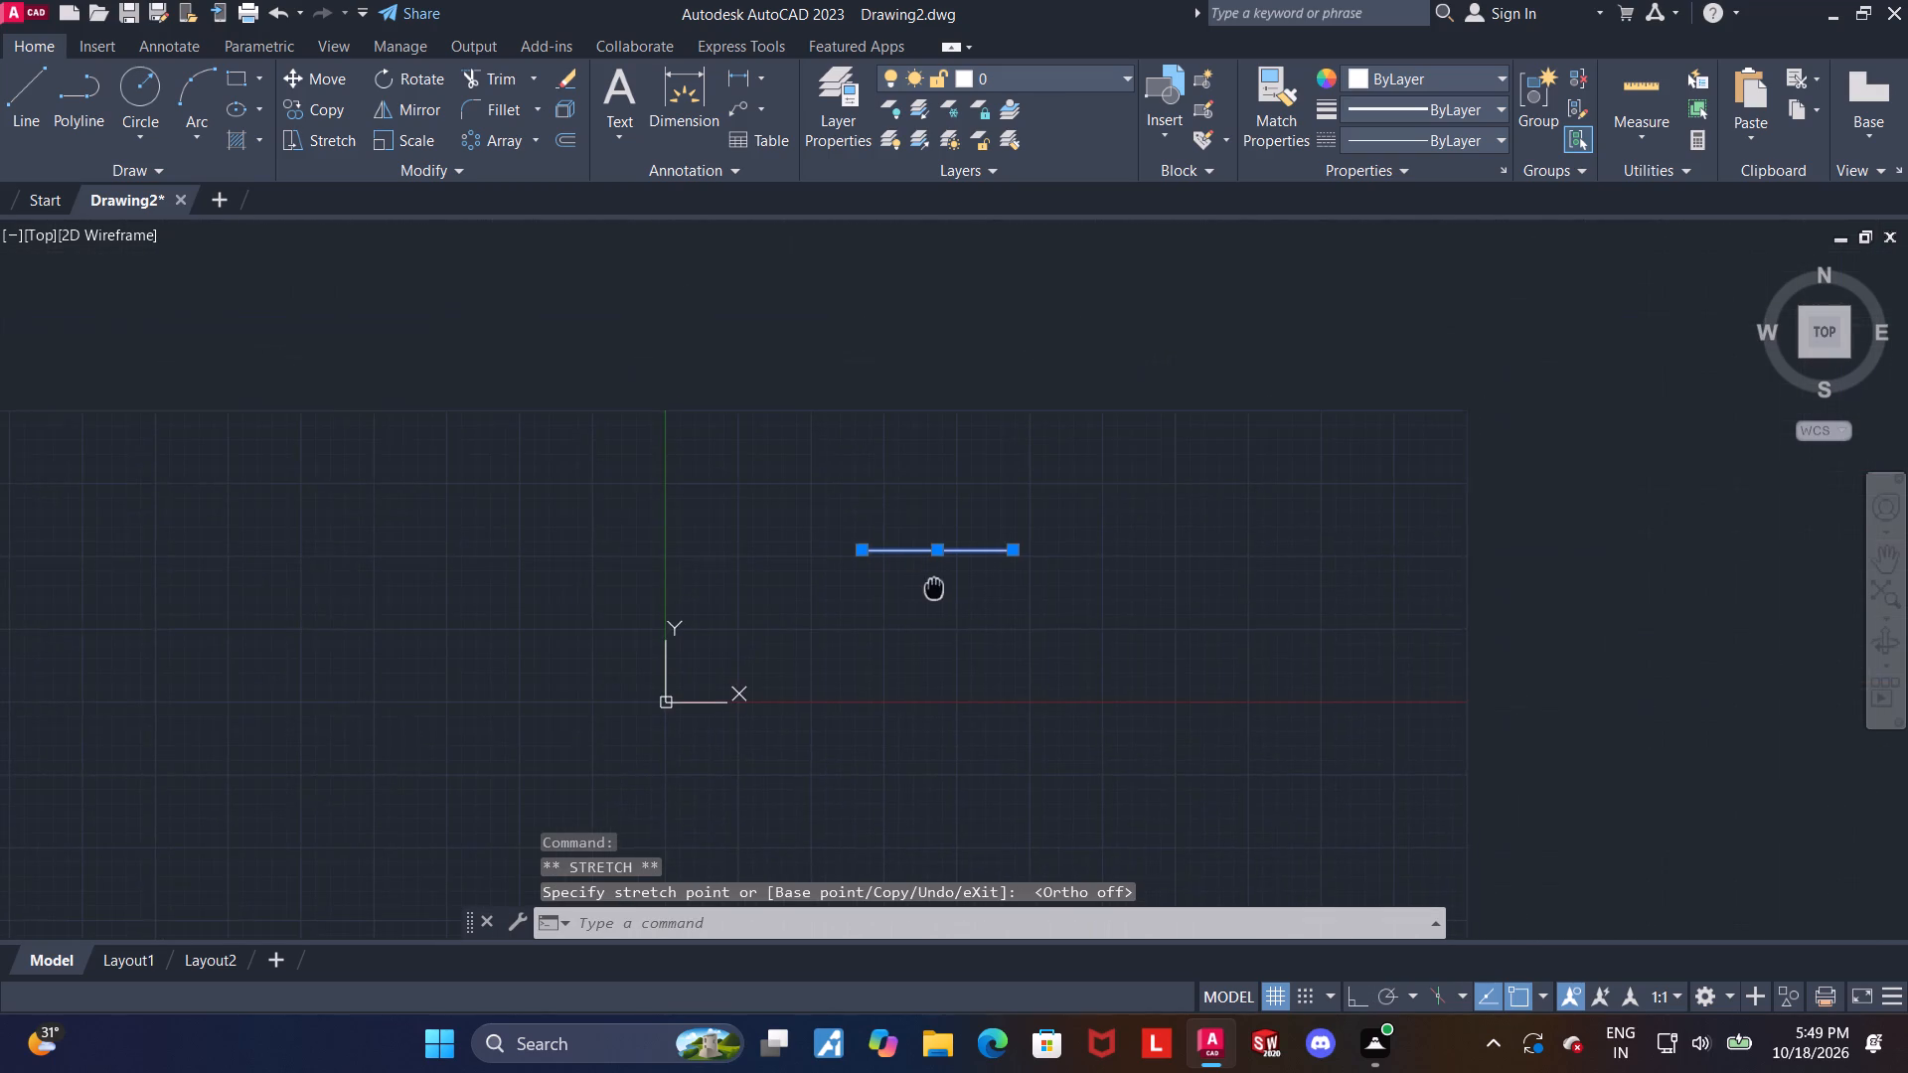
{"action": "middle_click_drag", "start_coordinate": [934, 586], "coordinate": [932, 587]}
Move the line by its midpoint about 148 units farther up and to the right, at about 24°.
{"action": "scroll", "coordinate": [931, 589], "scroll_direction": "up", "scroll_amount": 1}
{"action": "left_click", "coordinate": [1248, 379]}
{"action": "left_click", "coordinate": [755, 609]}
{"action": "key", "text": "Escape"}
{"action": "left_click", "coordinate": [1159, 416]}
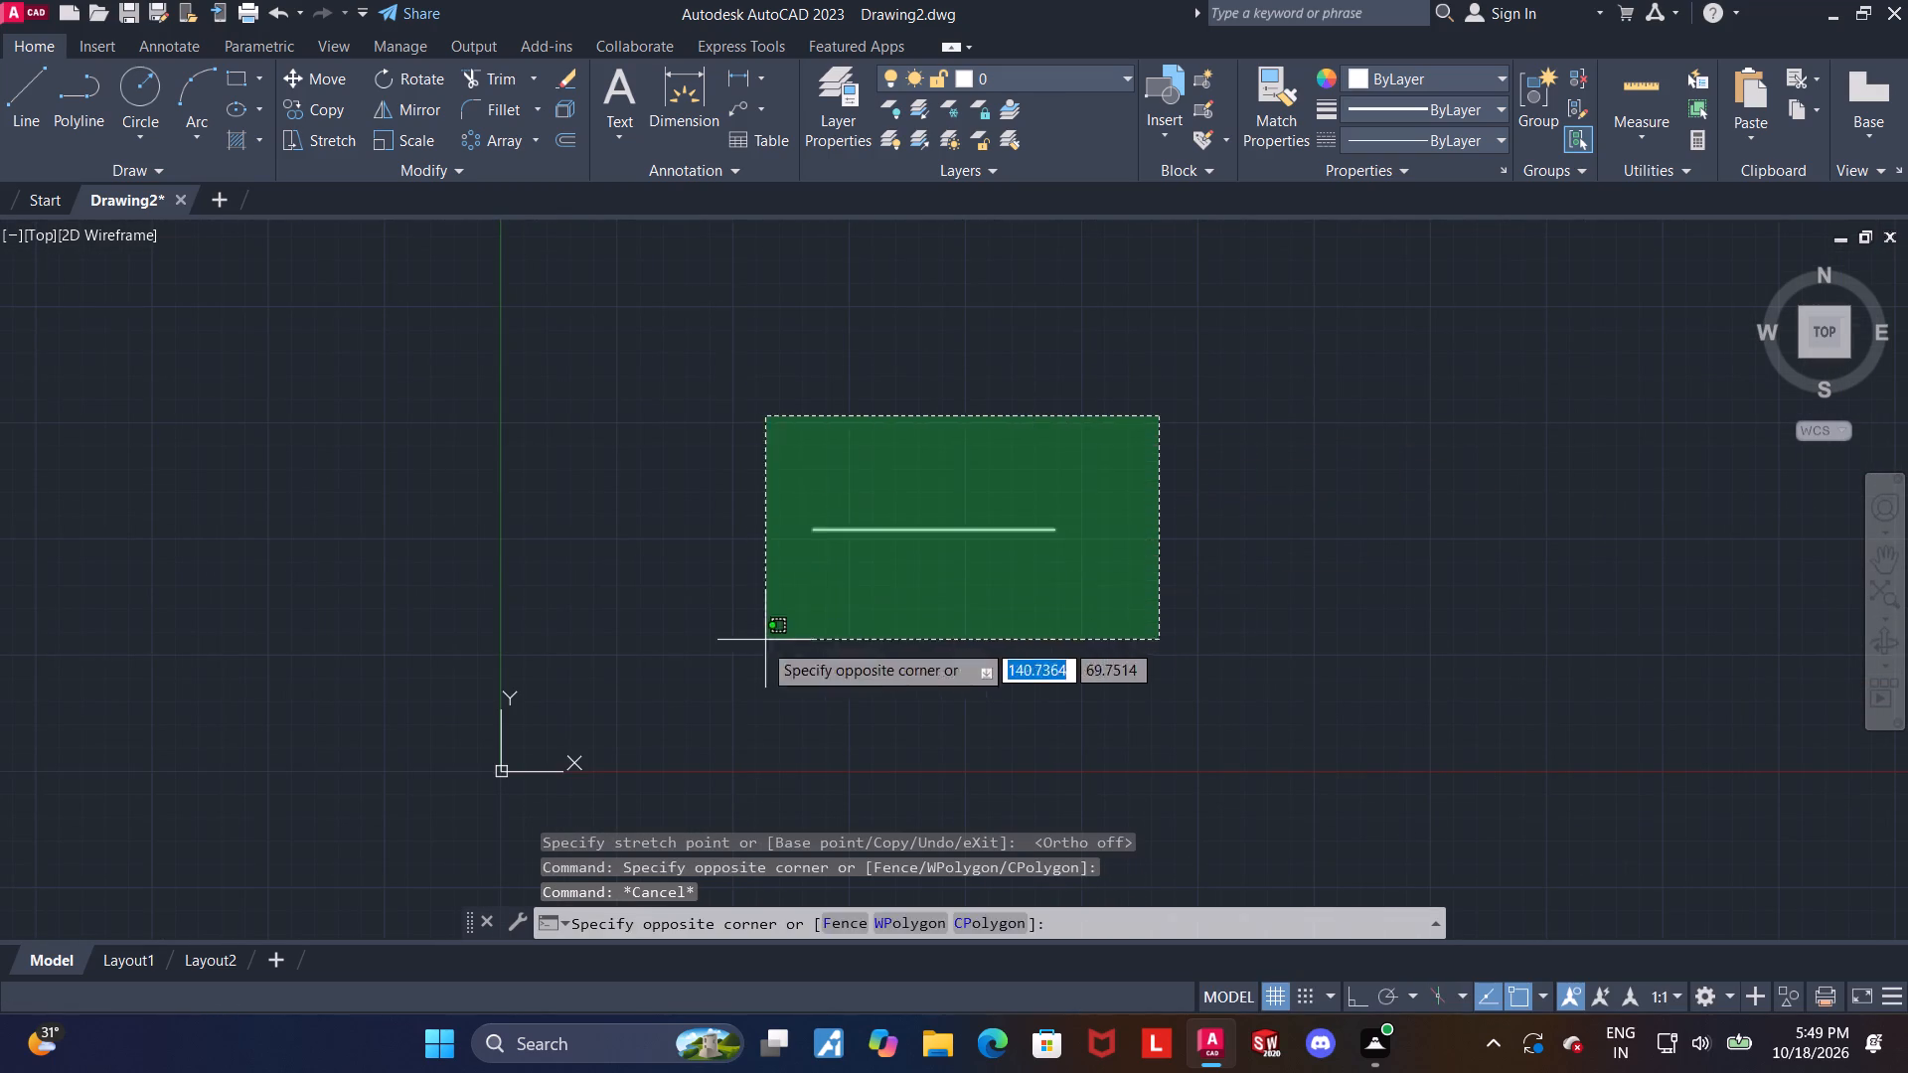
{"action": "left_click", "coordinate": [759, 643]}
{"action": "left_click", "coordinate": [935, 529]}
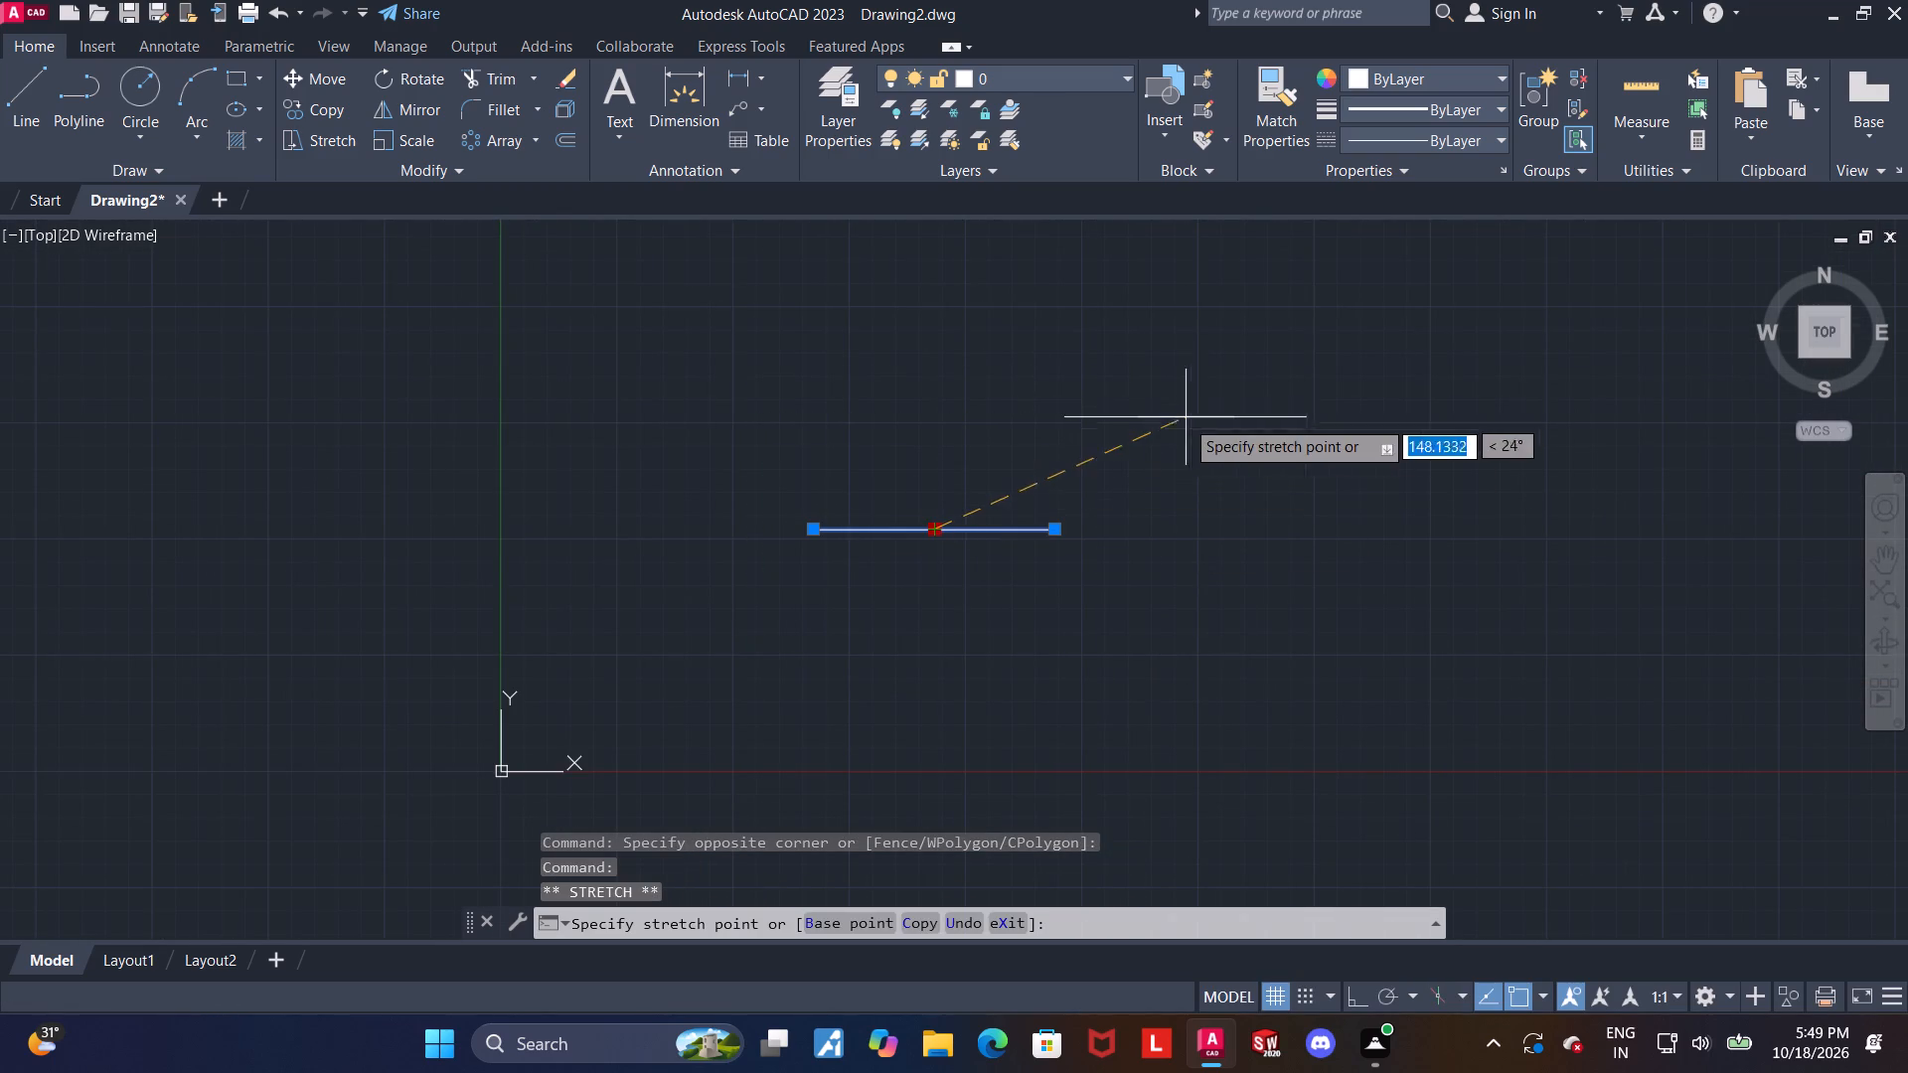
{"action": "left_click", "coordinate": [1185, 419]}
{"action": "key", "text": "Escape"}
{"action": "middle_click_drag", "start_coordinate": [1296, 469], "coordinate": [1087, 598]}
{"action": "scroll", "coordinate": [1022, 582], "scroll_direction": "up", "scroll_amount": 2}
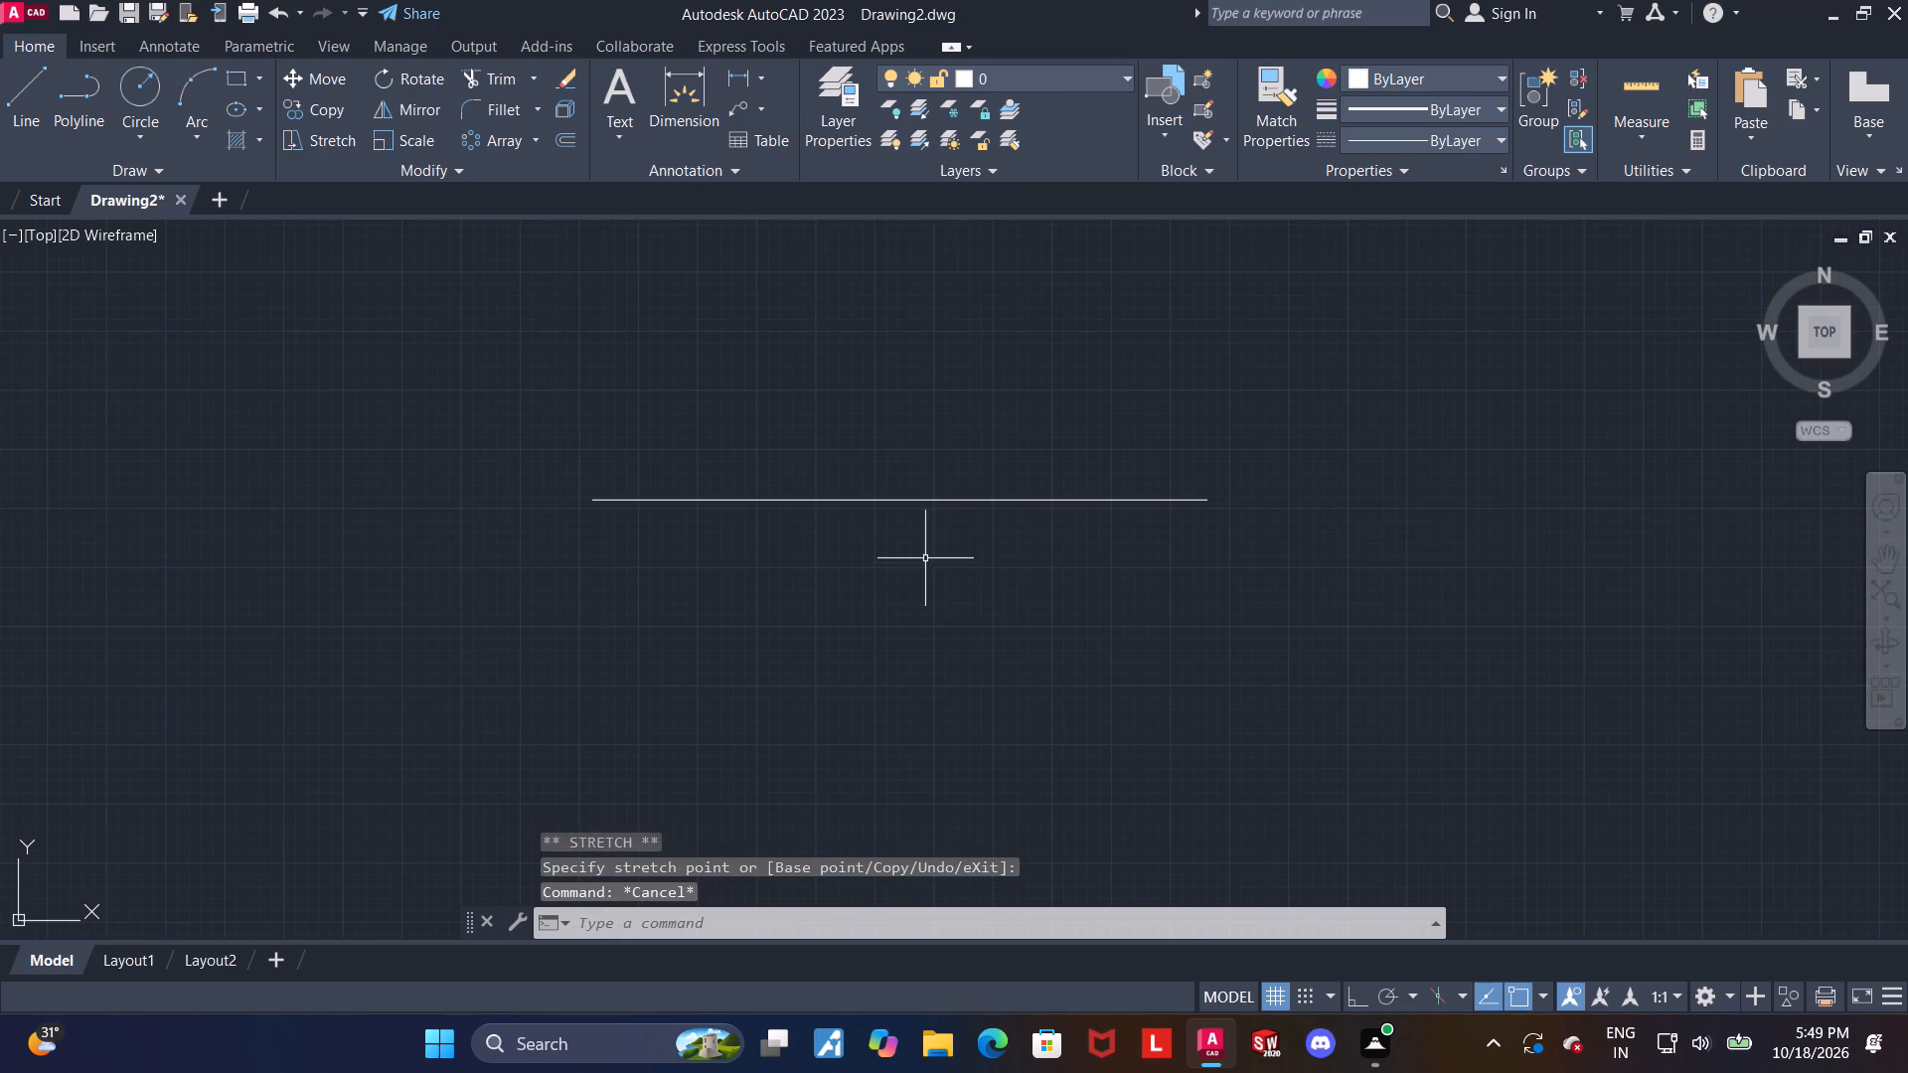
Load the ISO long-dash double-dot linetype ACAD_ISO05W100 into the drawing.
{"action": "left_click", "coordinate": [917, 496]}
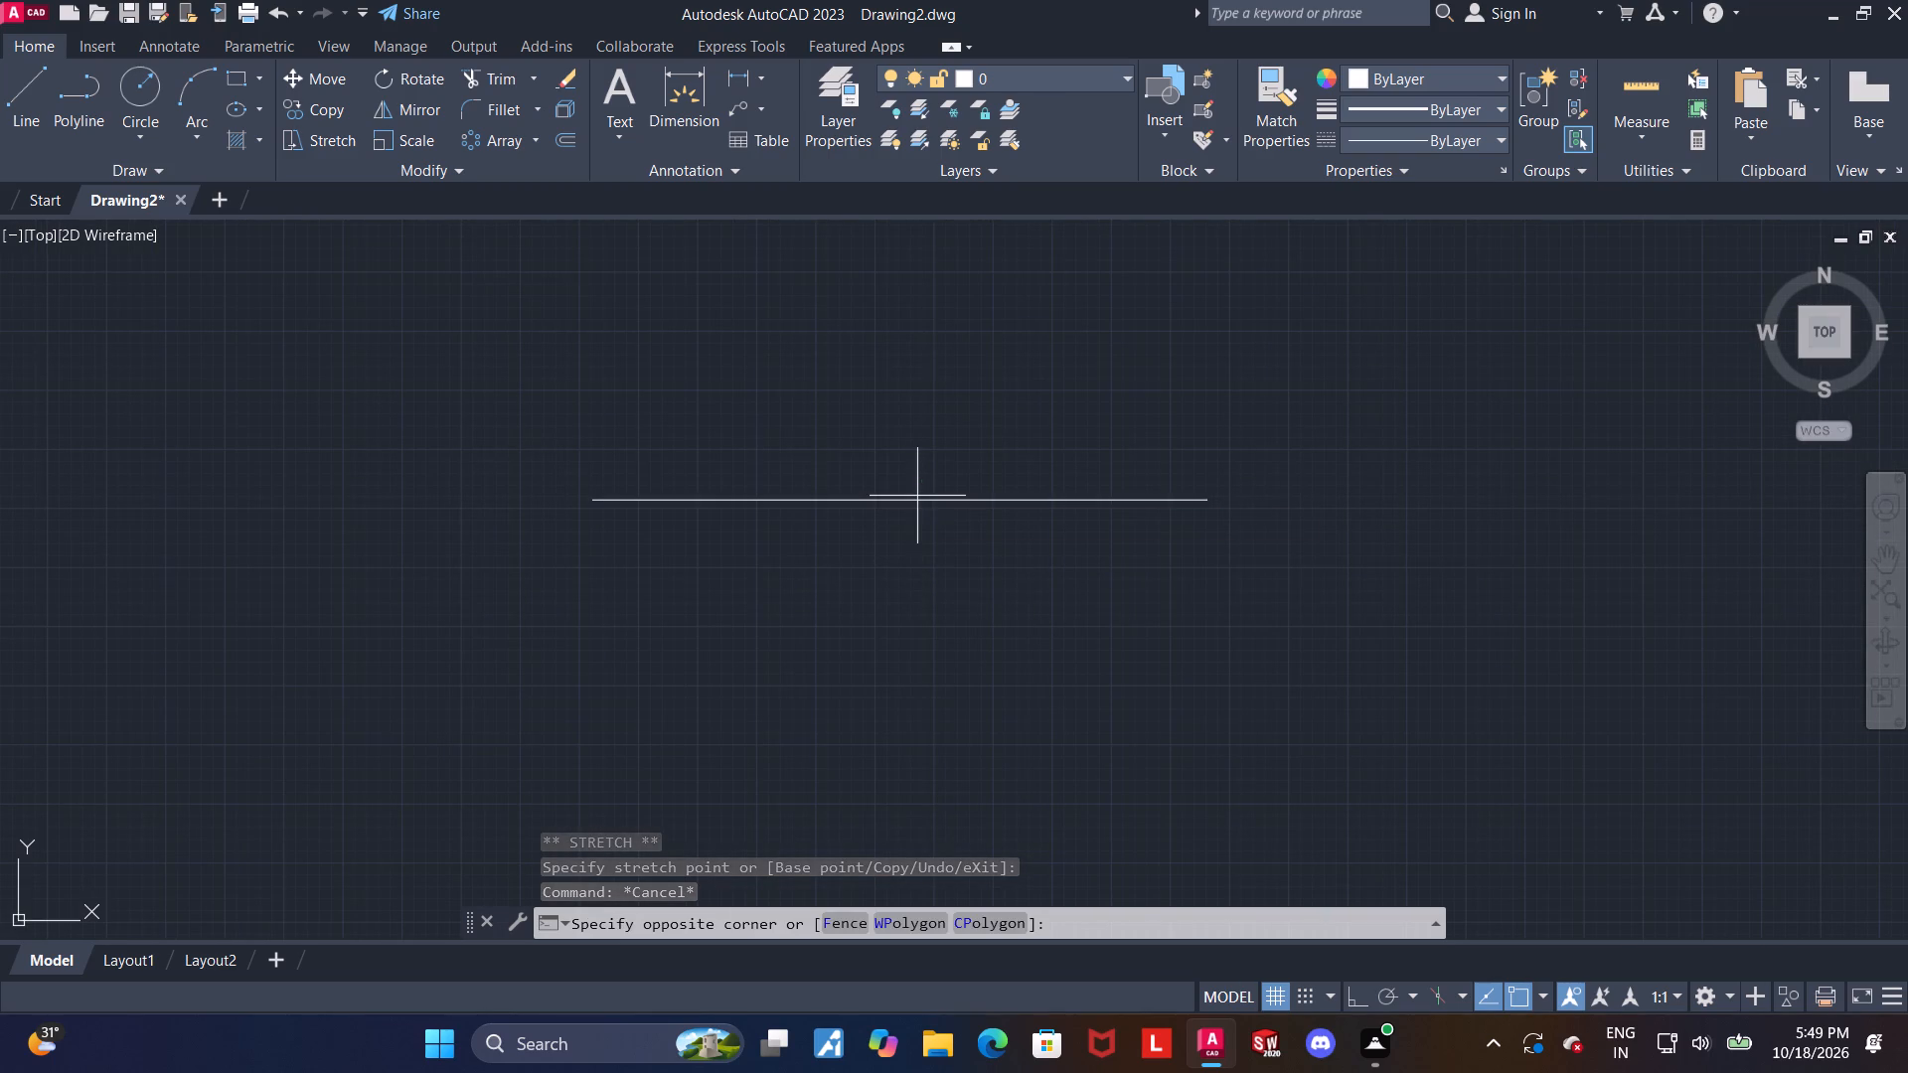
{"action": "key", "text": "Escape"}
{"action": "left_click", "coordinate": [1038, 503]}
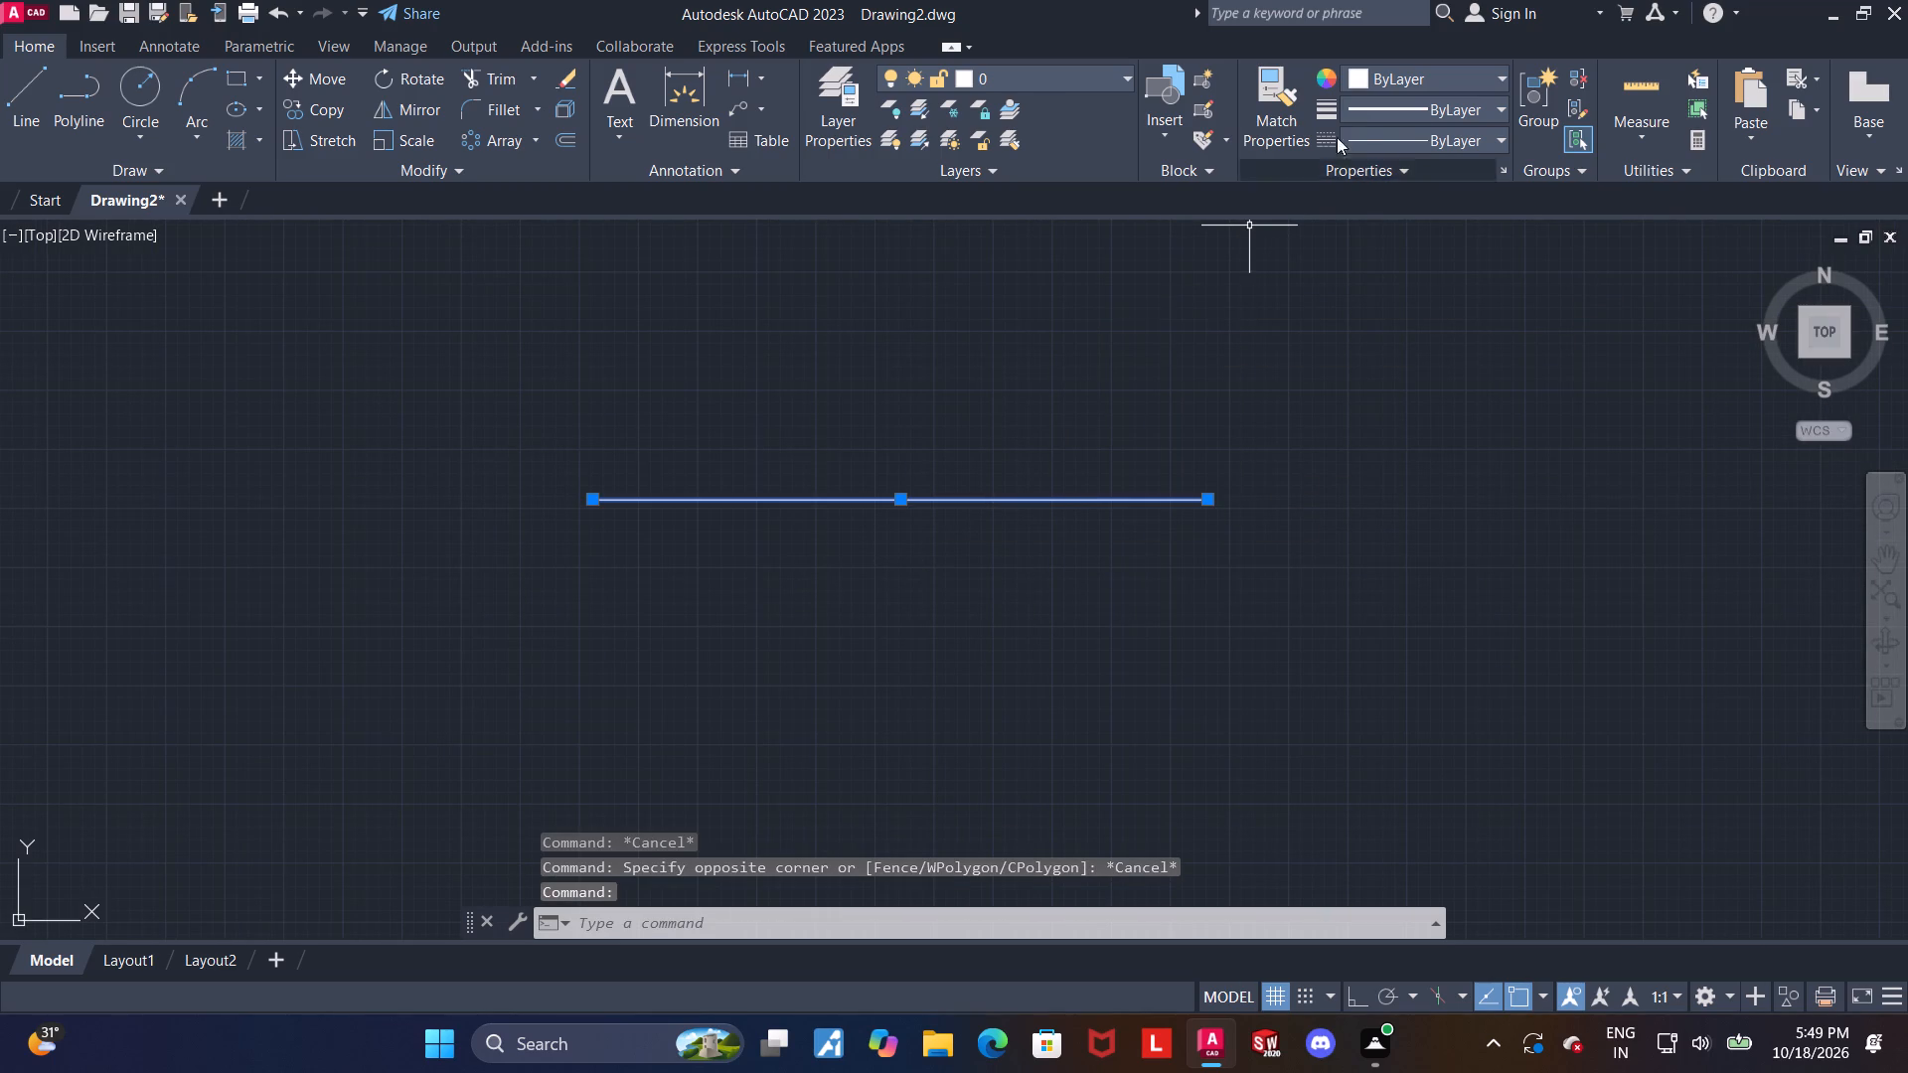
{"action": "left_click", "coordinate": [1399, 145]}
{"action": "left_click", "coordinate": [1400, 251]}
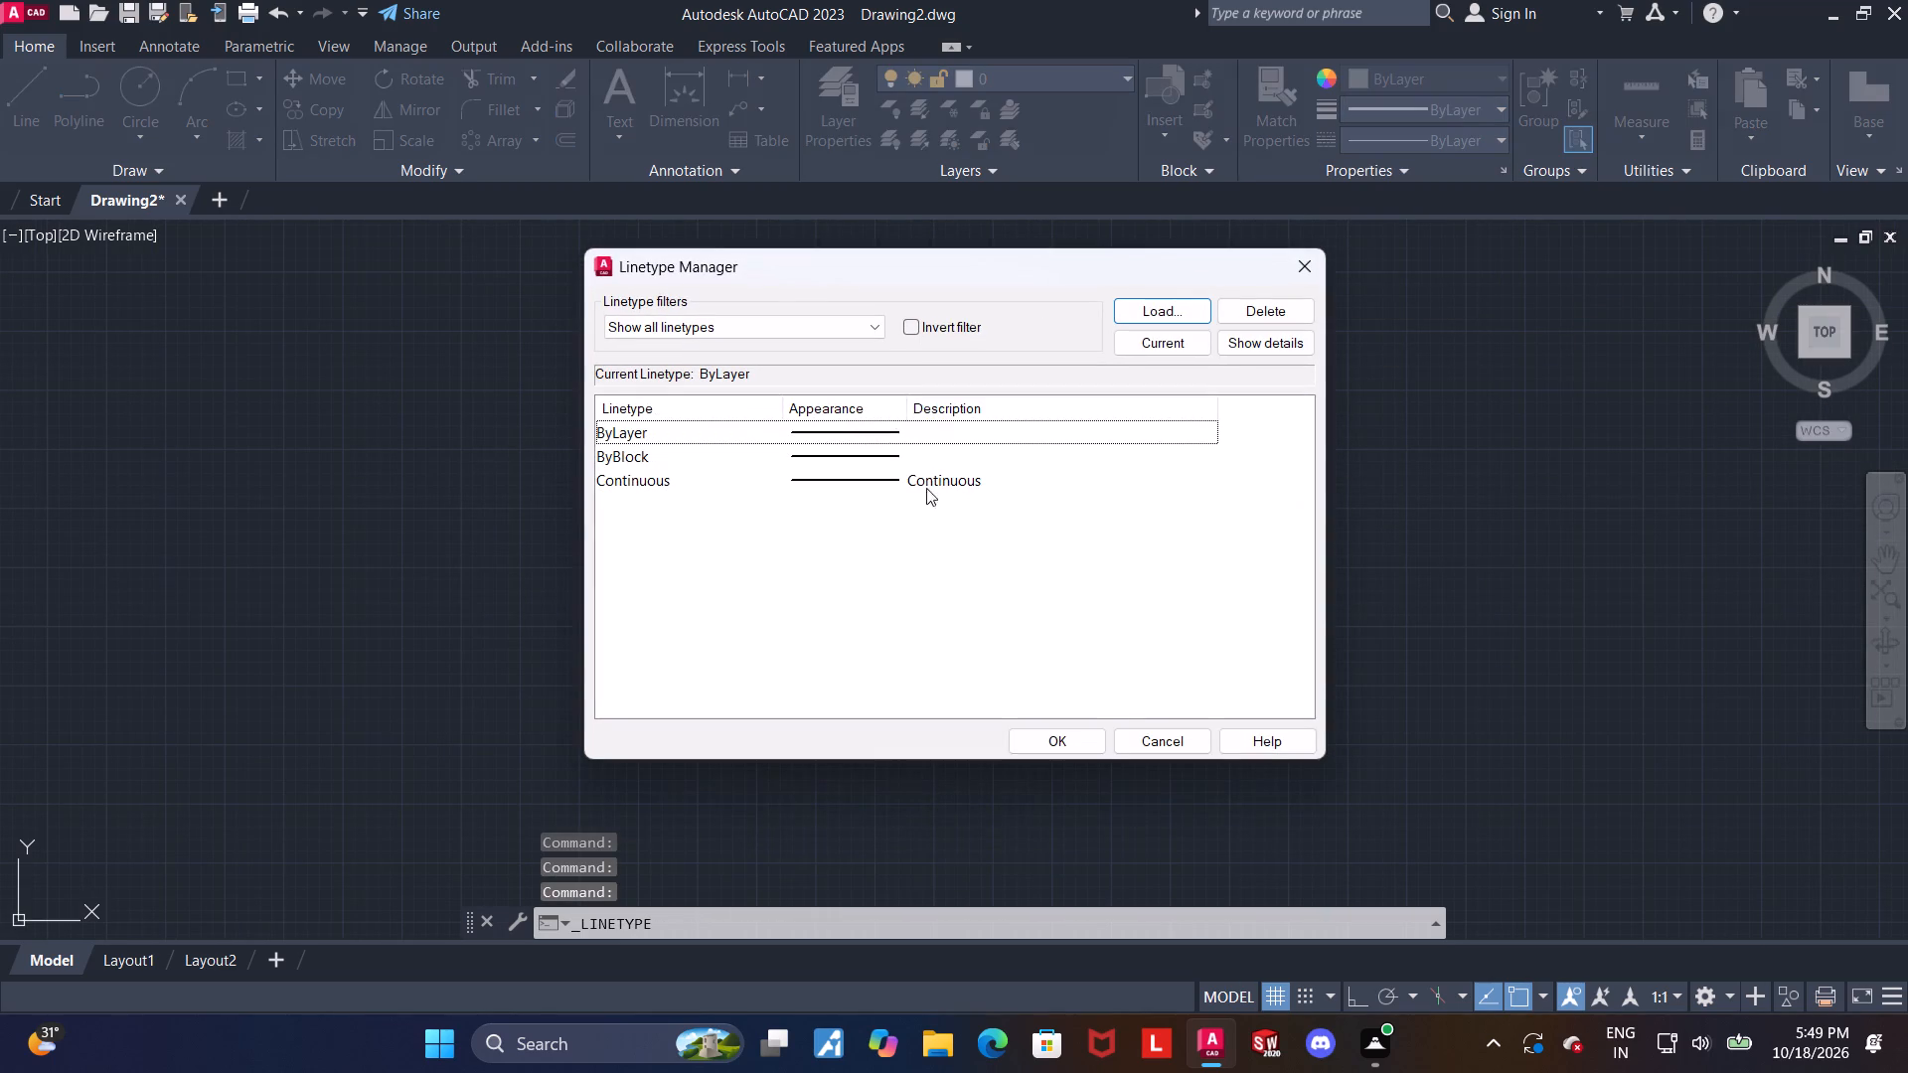
{"action": "left_click", "coordinate": [1195, 311]}
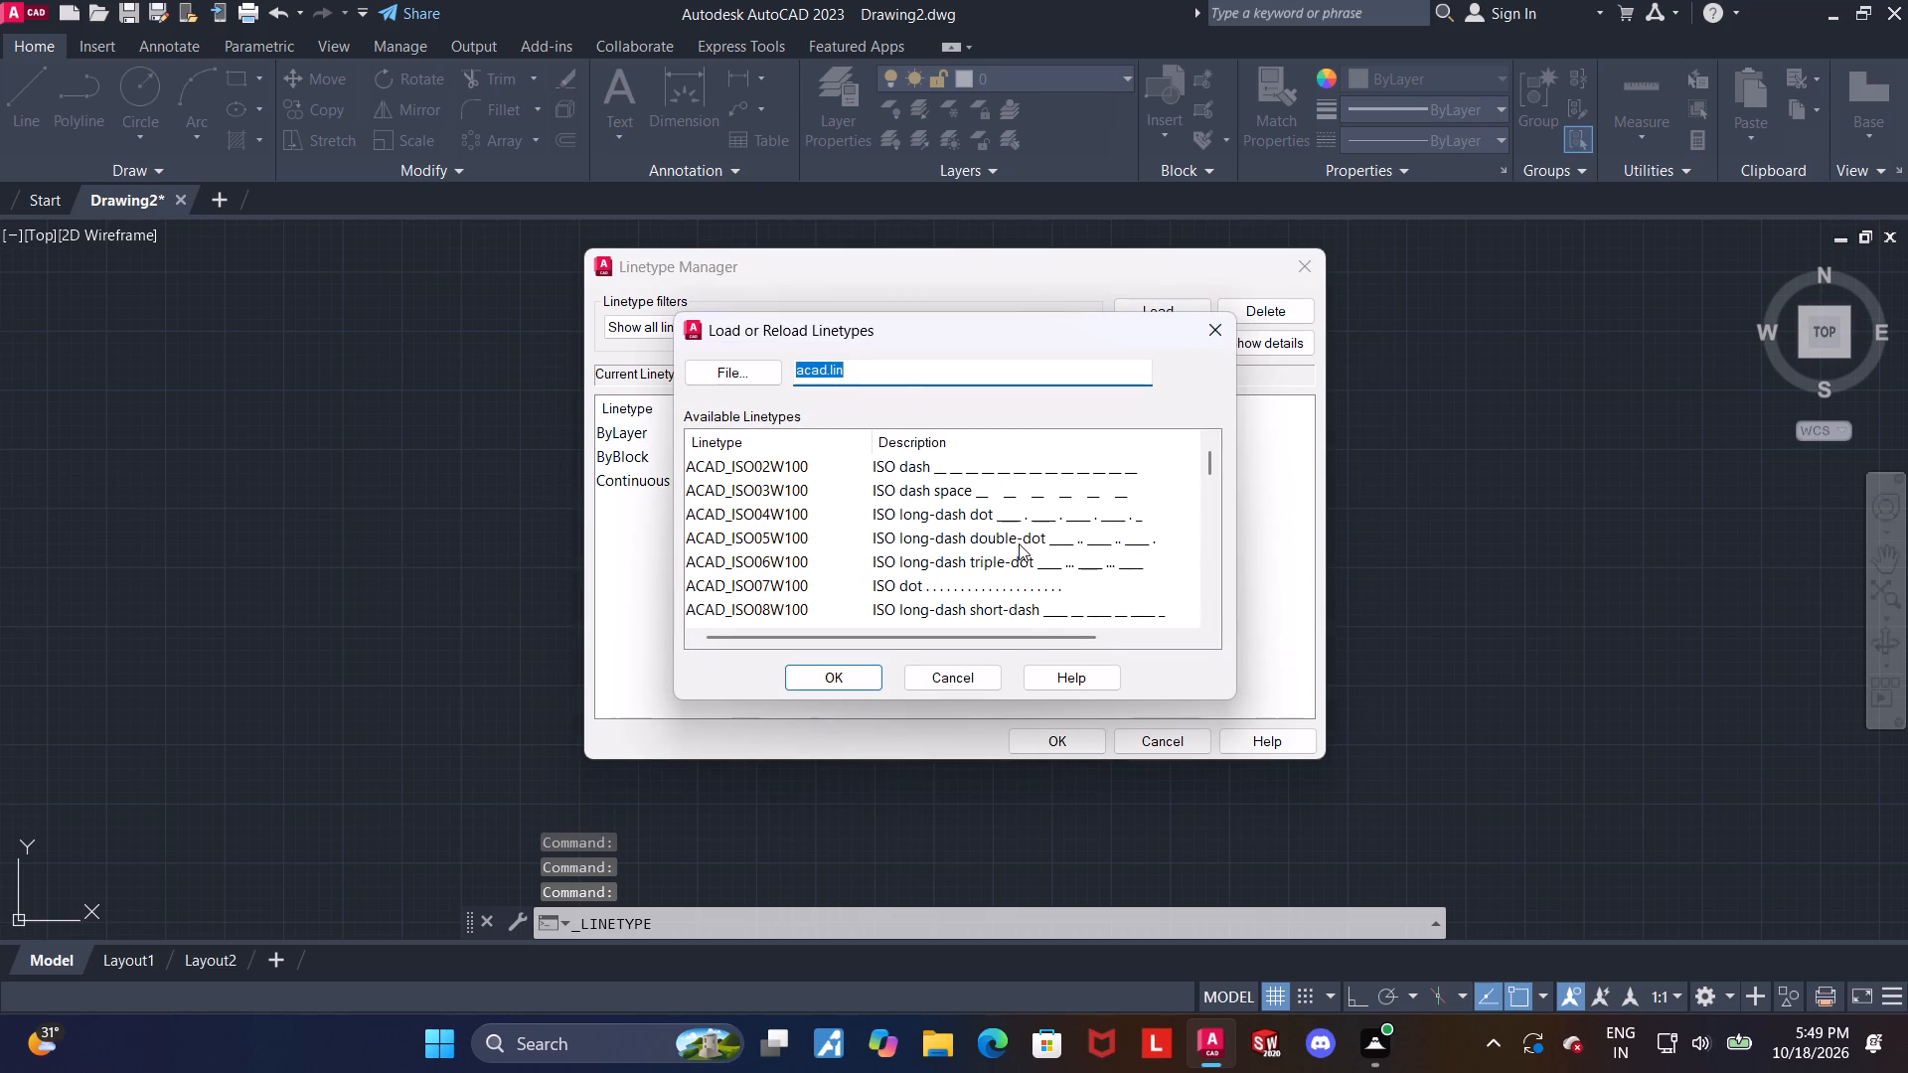
{"action": "double_click", "coordinate": [1019, 543]}
{"action": "left_click", "coordinate": [1042, 731]}
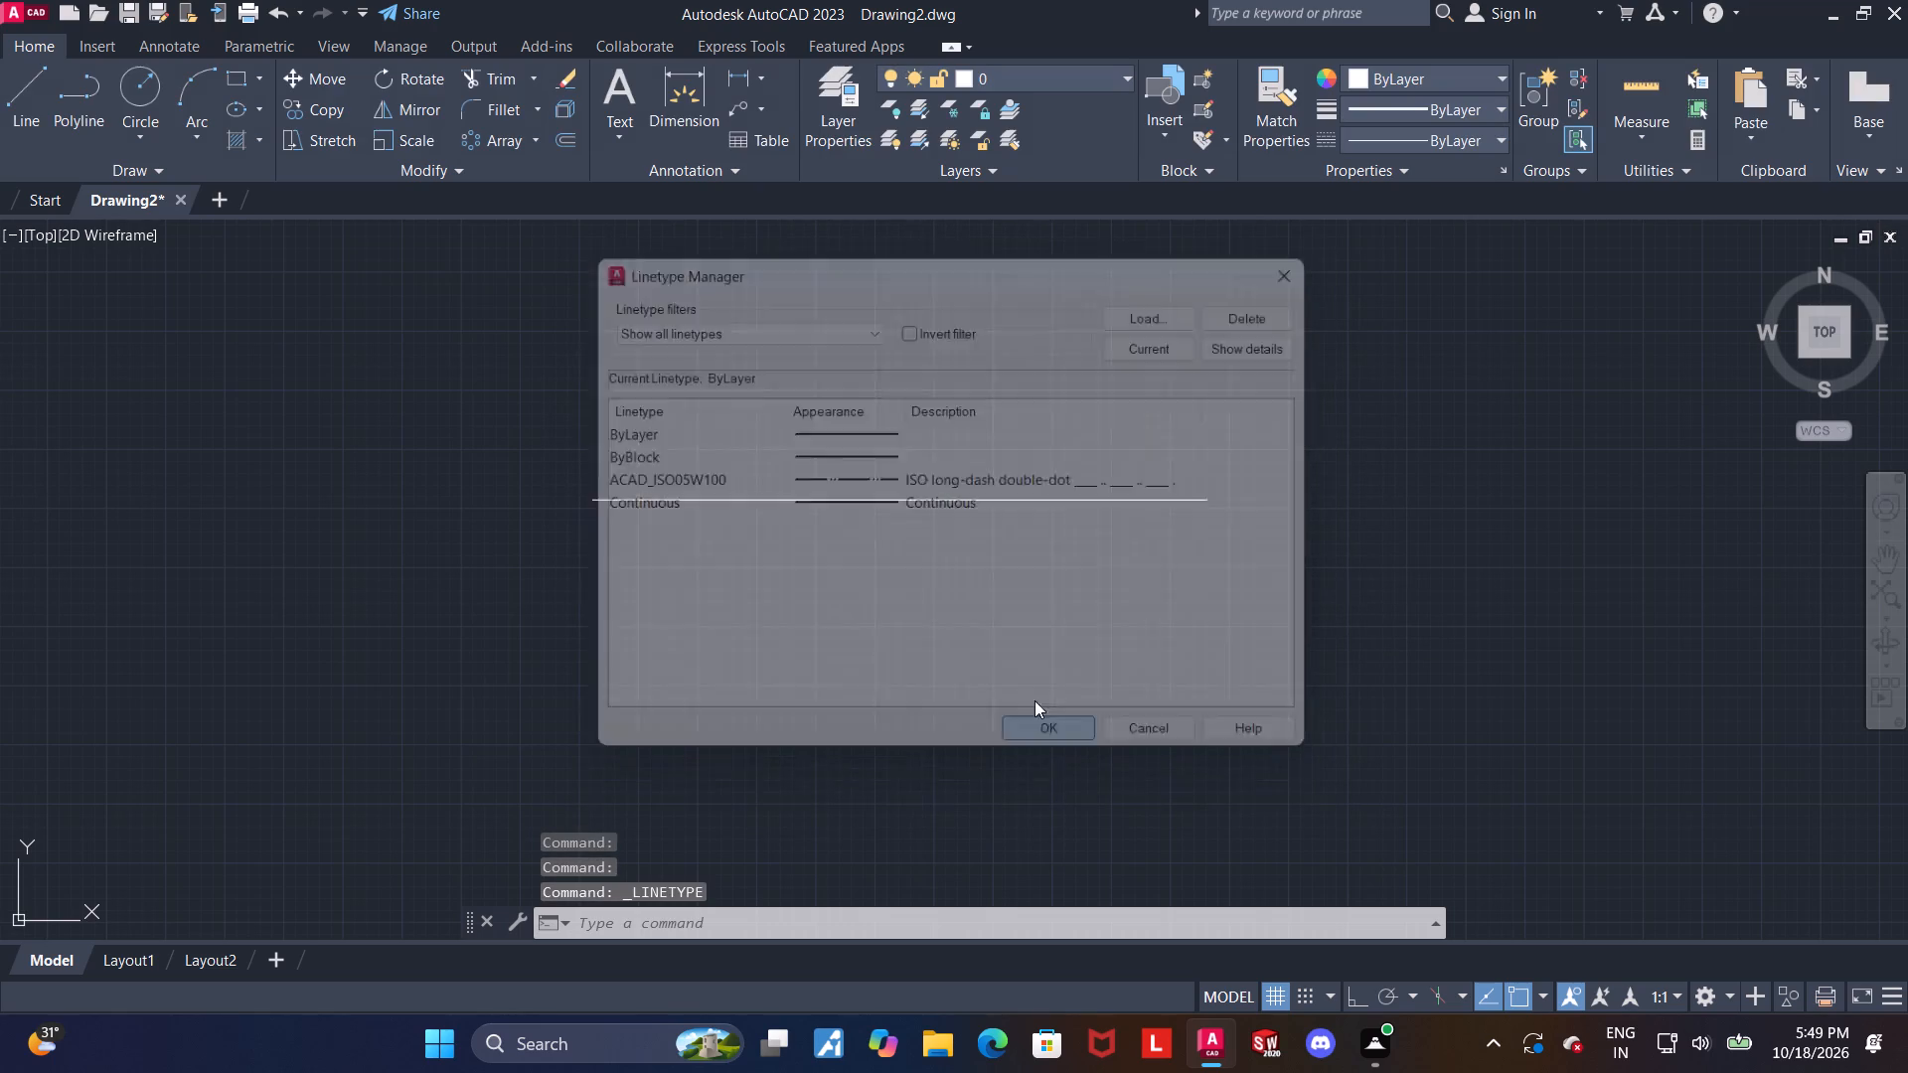
Load the ISO long-dash dot linetype ACAD_ISO04W100 into the drawing.
{"action": "left_click", "coordinate": [1021, 497]}
{"action": "left_click", "coordinate": [1421, 142]}
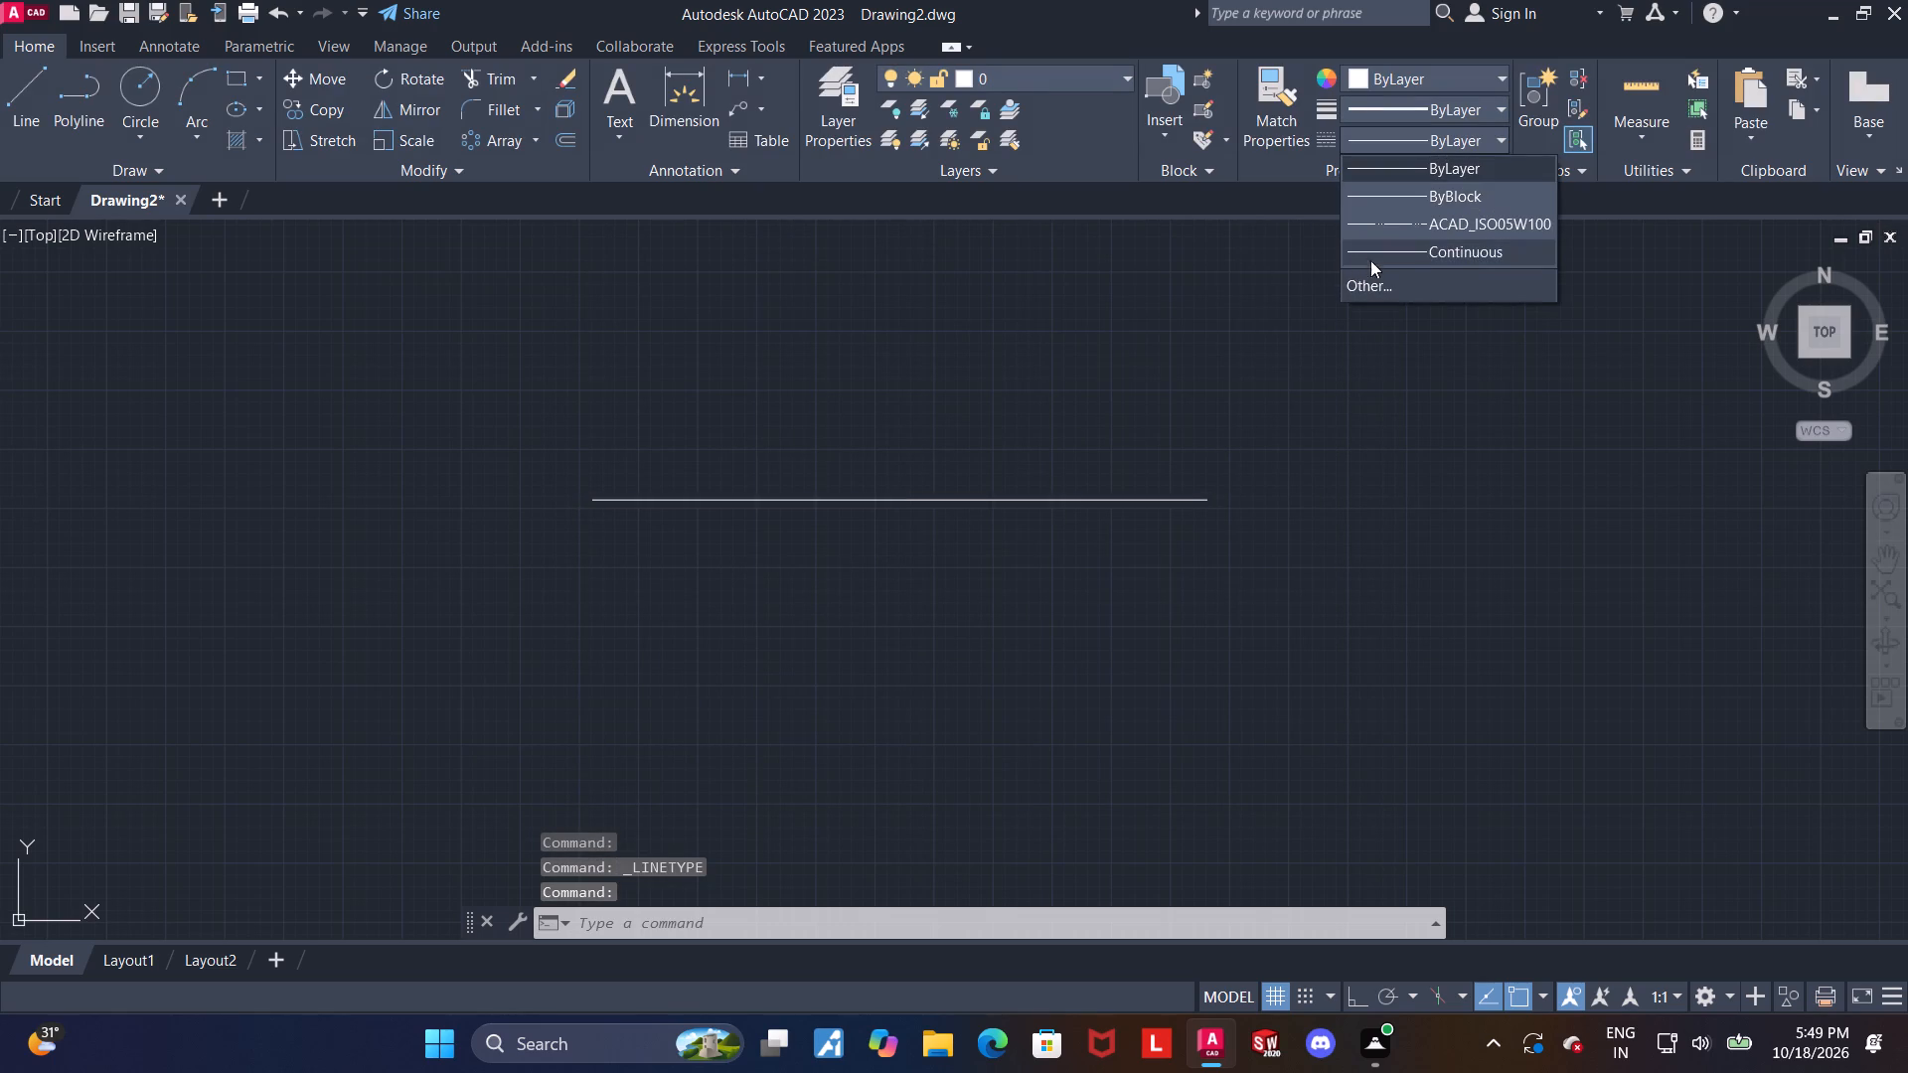
{"action": "left_click", "coordinate": [1385, 276]}
{"action": "left_click", "coordinate": [1123, 307]}
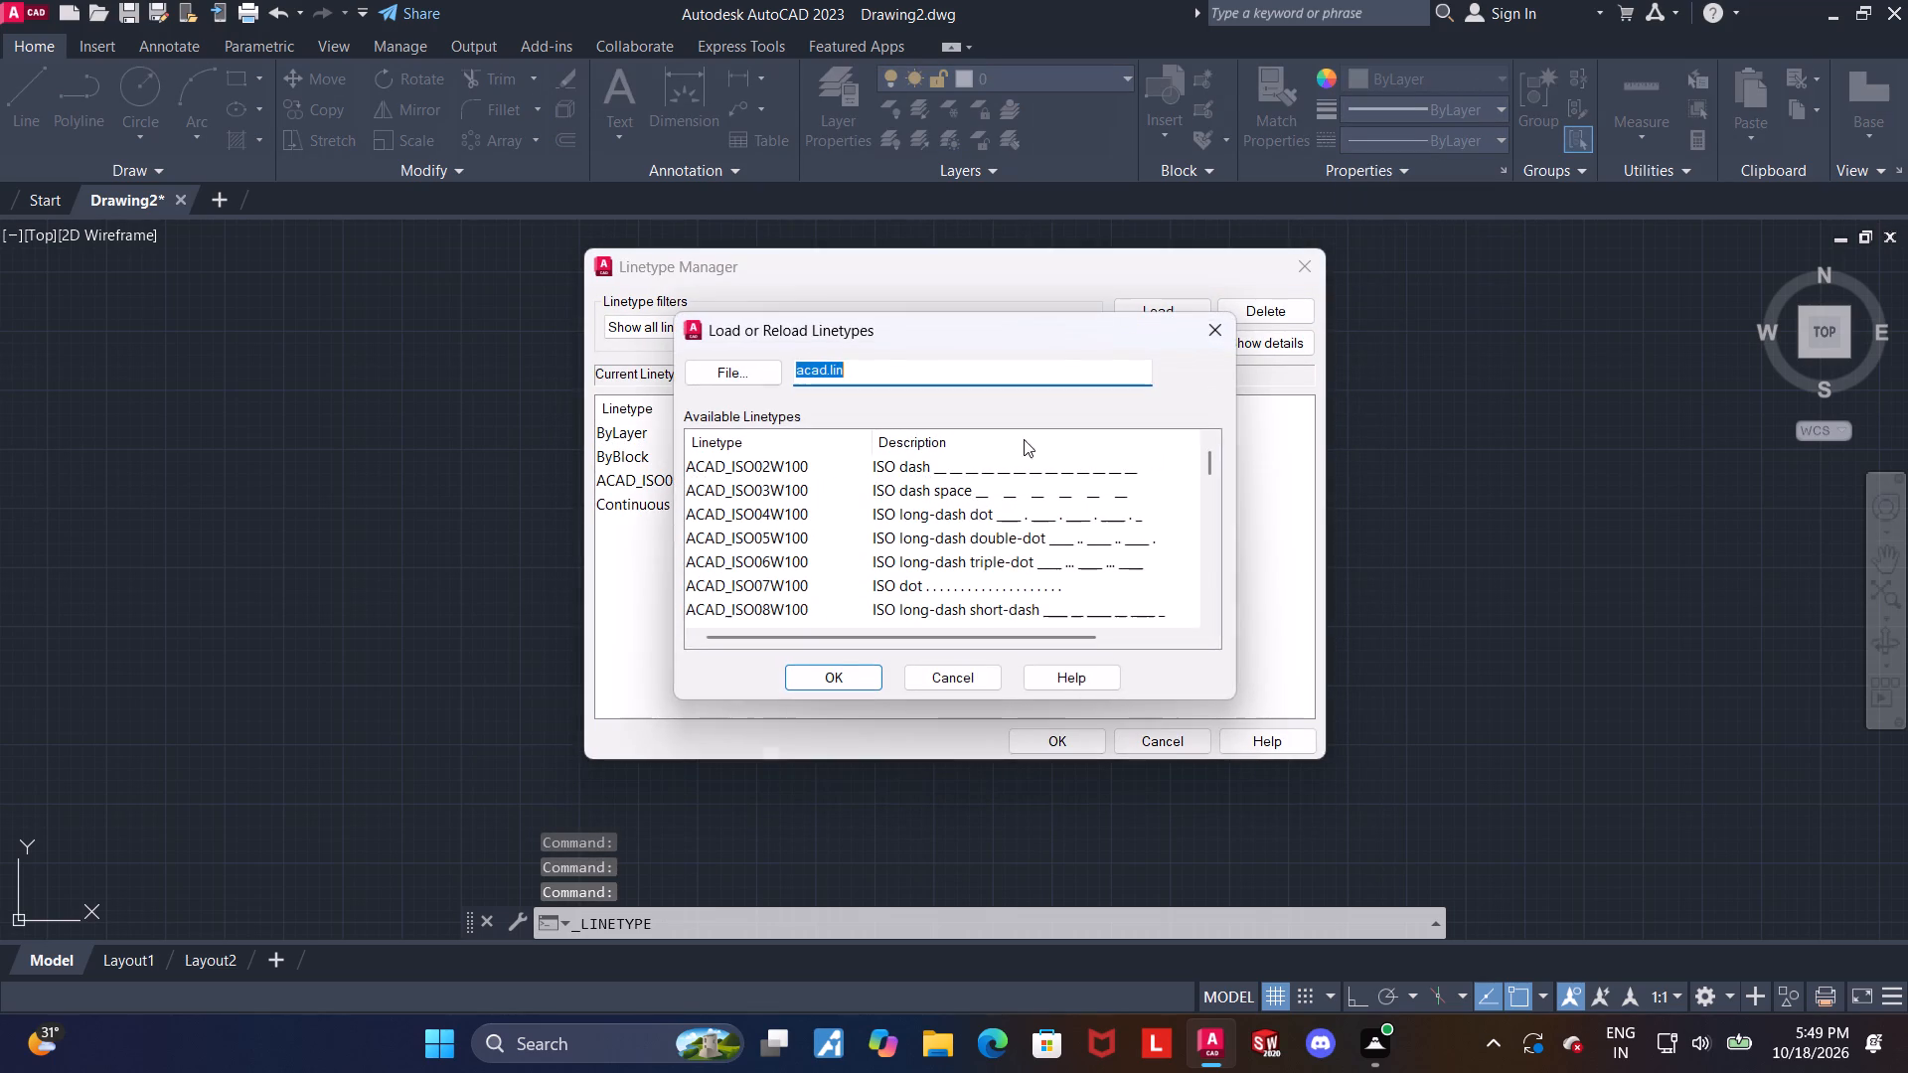
{"action": "double_click", "coordinate": [988, 515]}
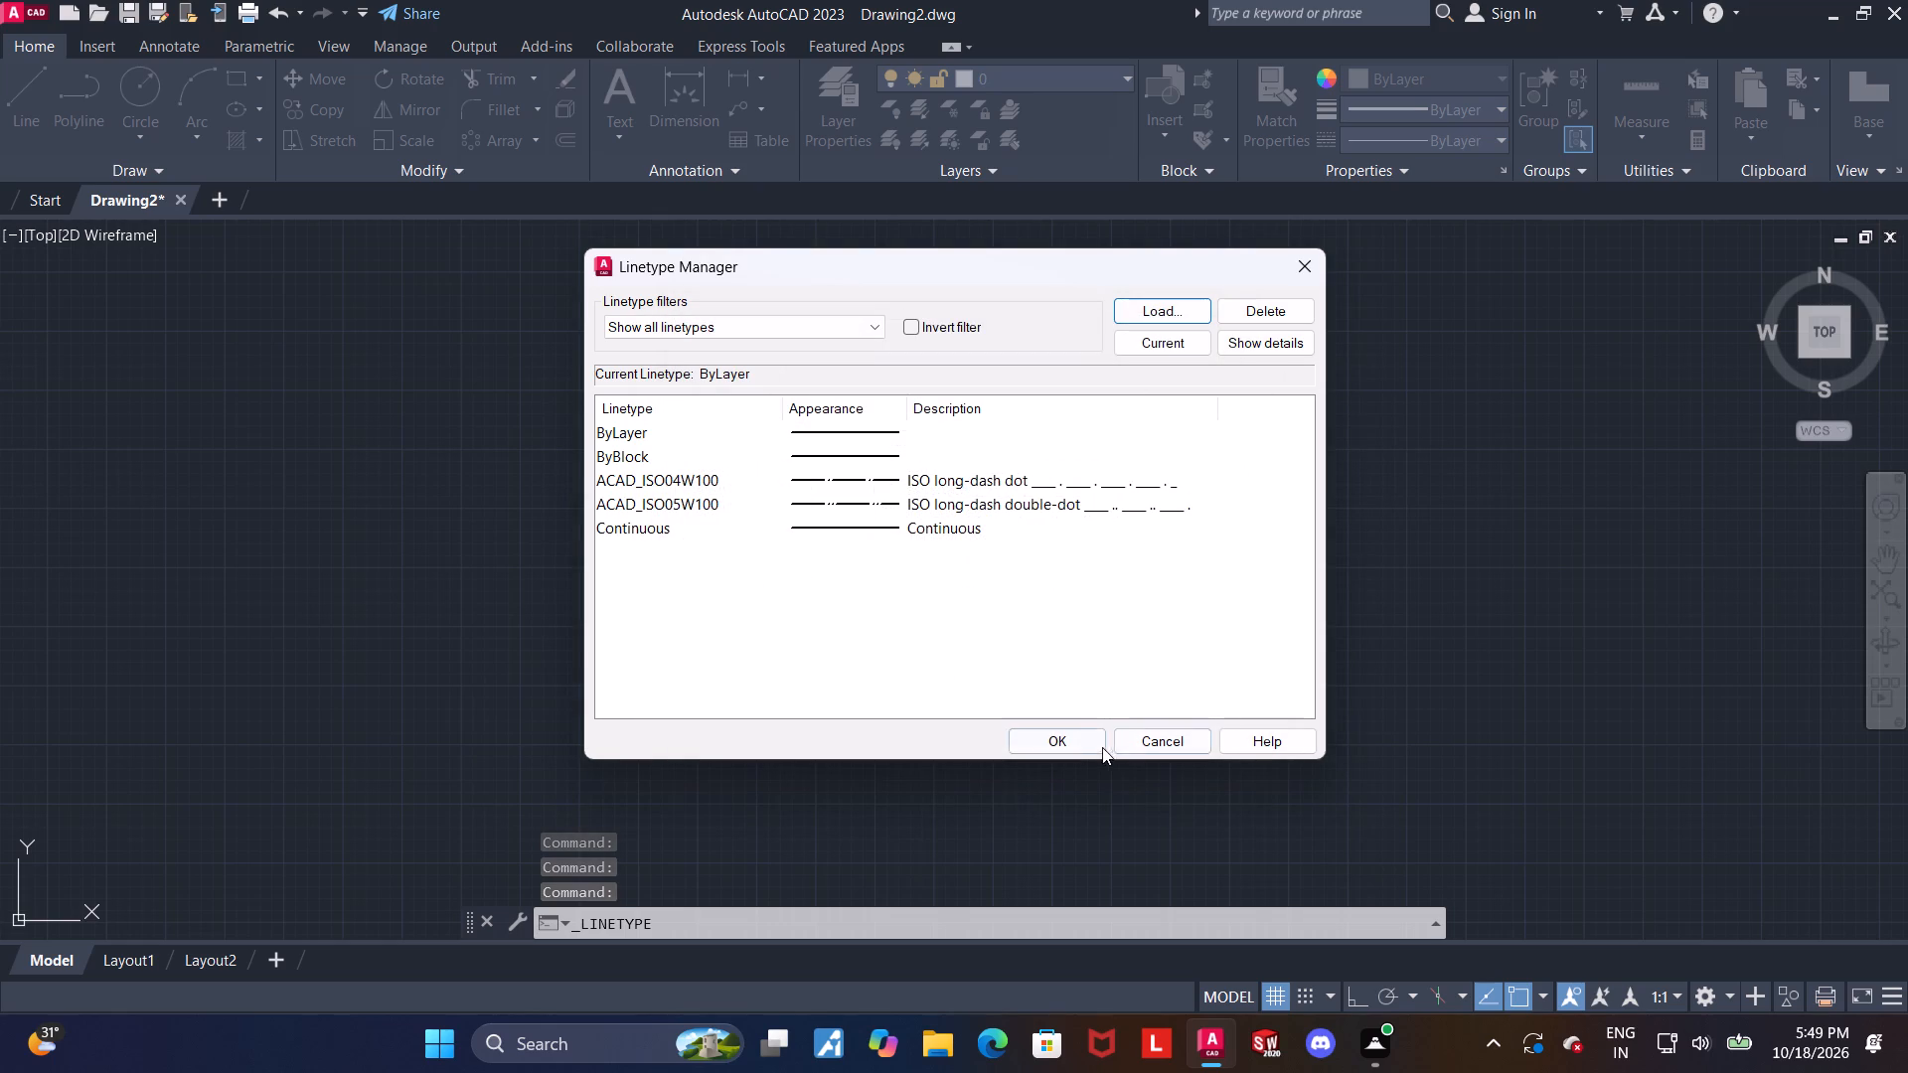
{"action": "left_click", "coordinate": [1085, 742]}
Apply the ACAD_ISO04W100 linetype to the horizontal line.
{"action": "left_click", "coordinate": [974, 502]}
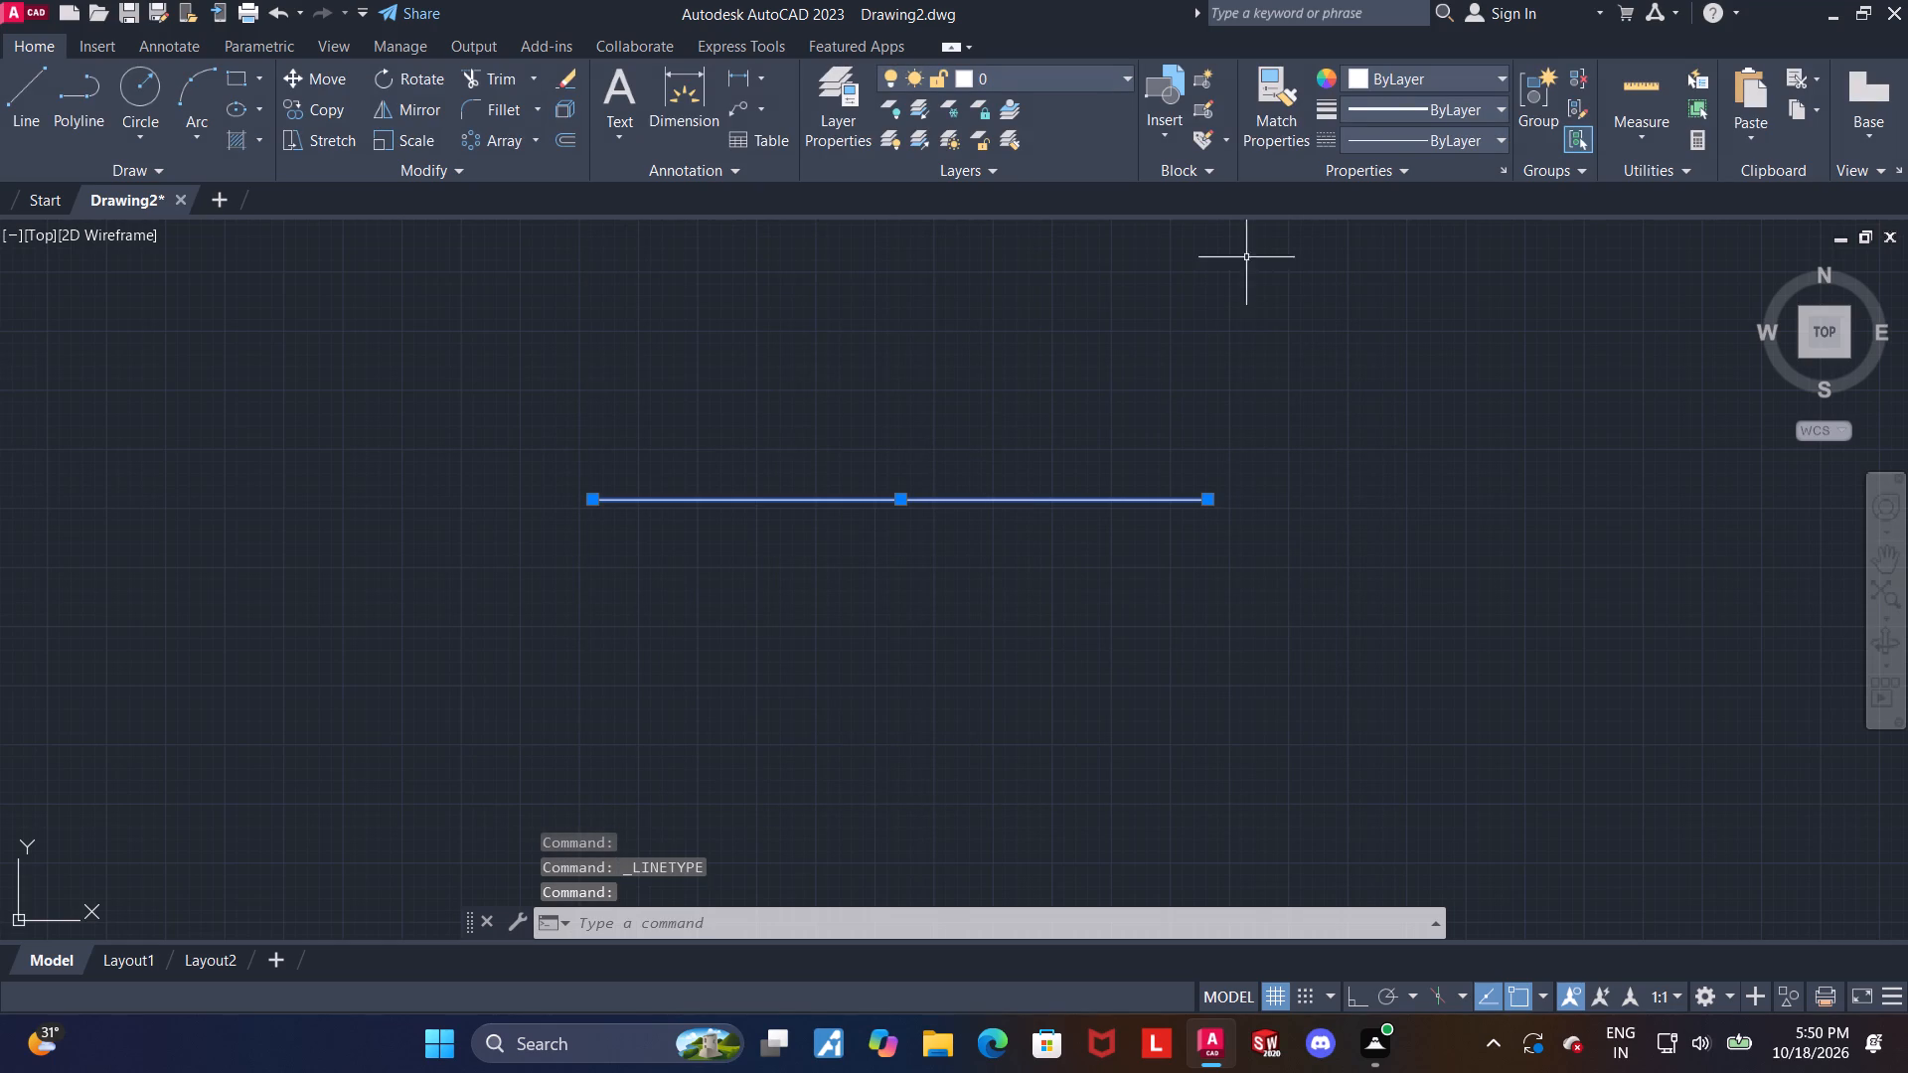
{"action": "left_click", "coordinate": [1388, 134]}
{"action": "left_click", "coordinate": [1391, 219]}
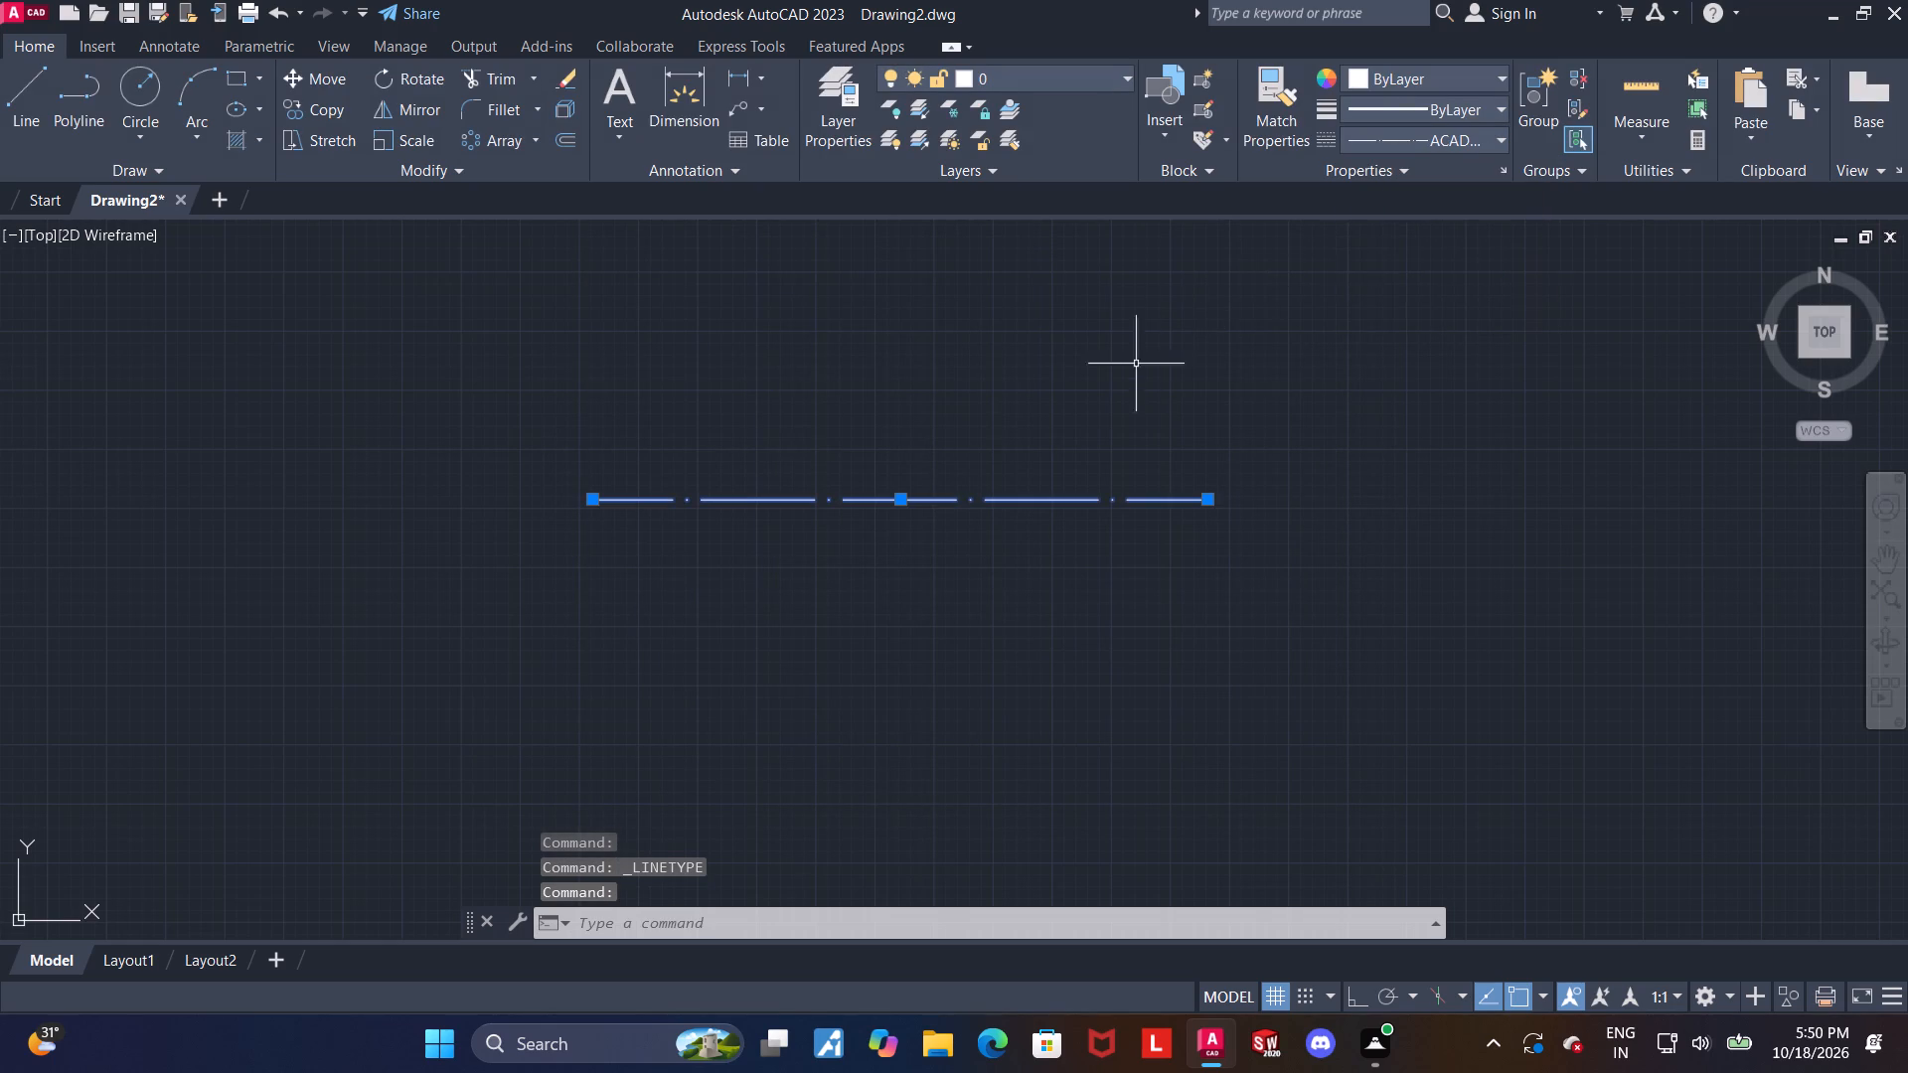
{"action": "key", "text": "Escape"}
Draw a circle of diameter 64 centred on the left end of the centre line.
{"action": "scroll", "coordinate": [989, 485], "scroll_direction": "down", "scroll_amount": 1}
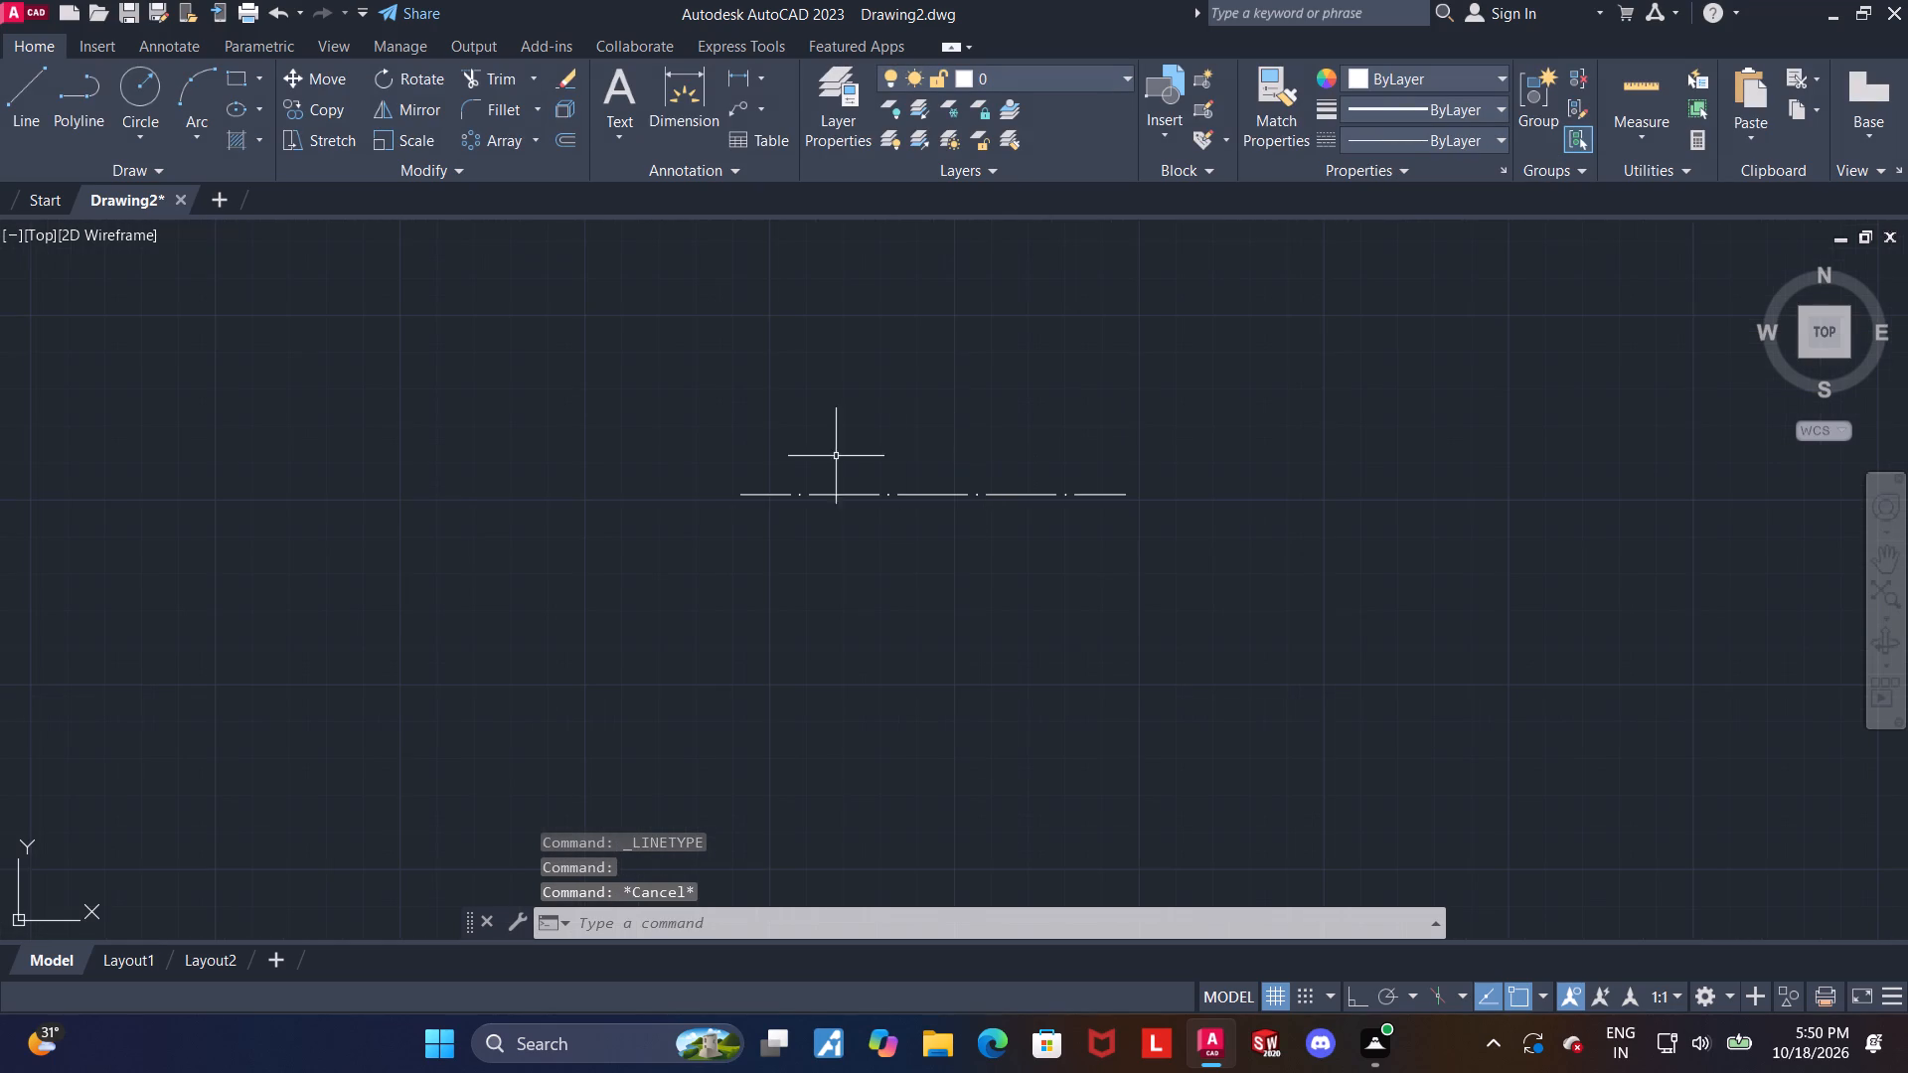
{"action": "scroll", "coordinate": [779, 453], "scroll_direction": "down", "scroll_amount": 1}
{"action": "scroll", "coordinate": [616, 387], "scroll_direction": "up", "scroll_amount": 1}
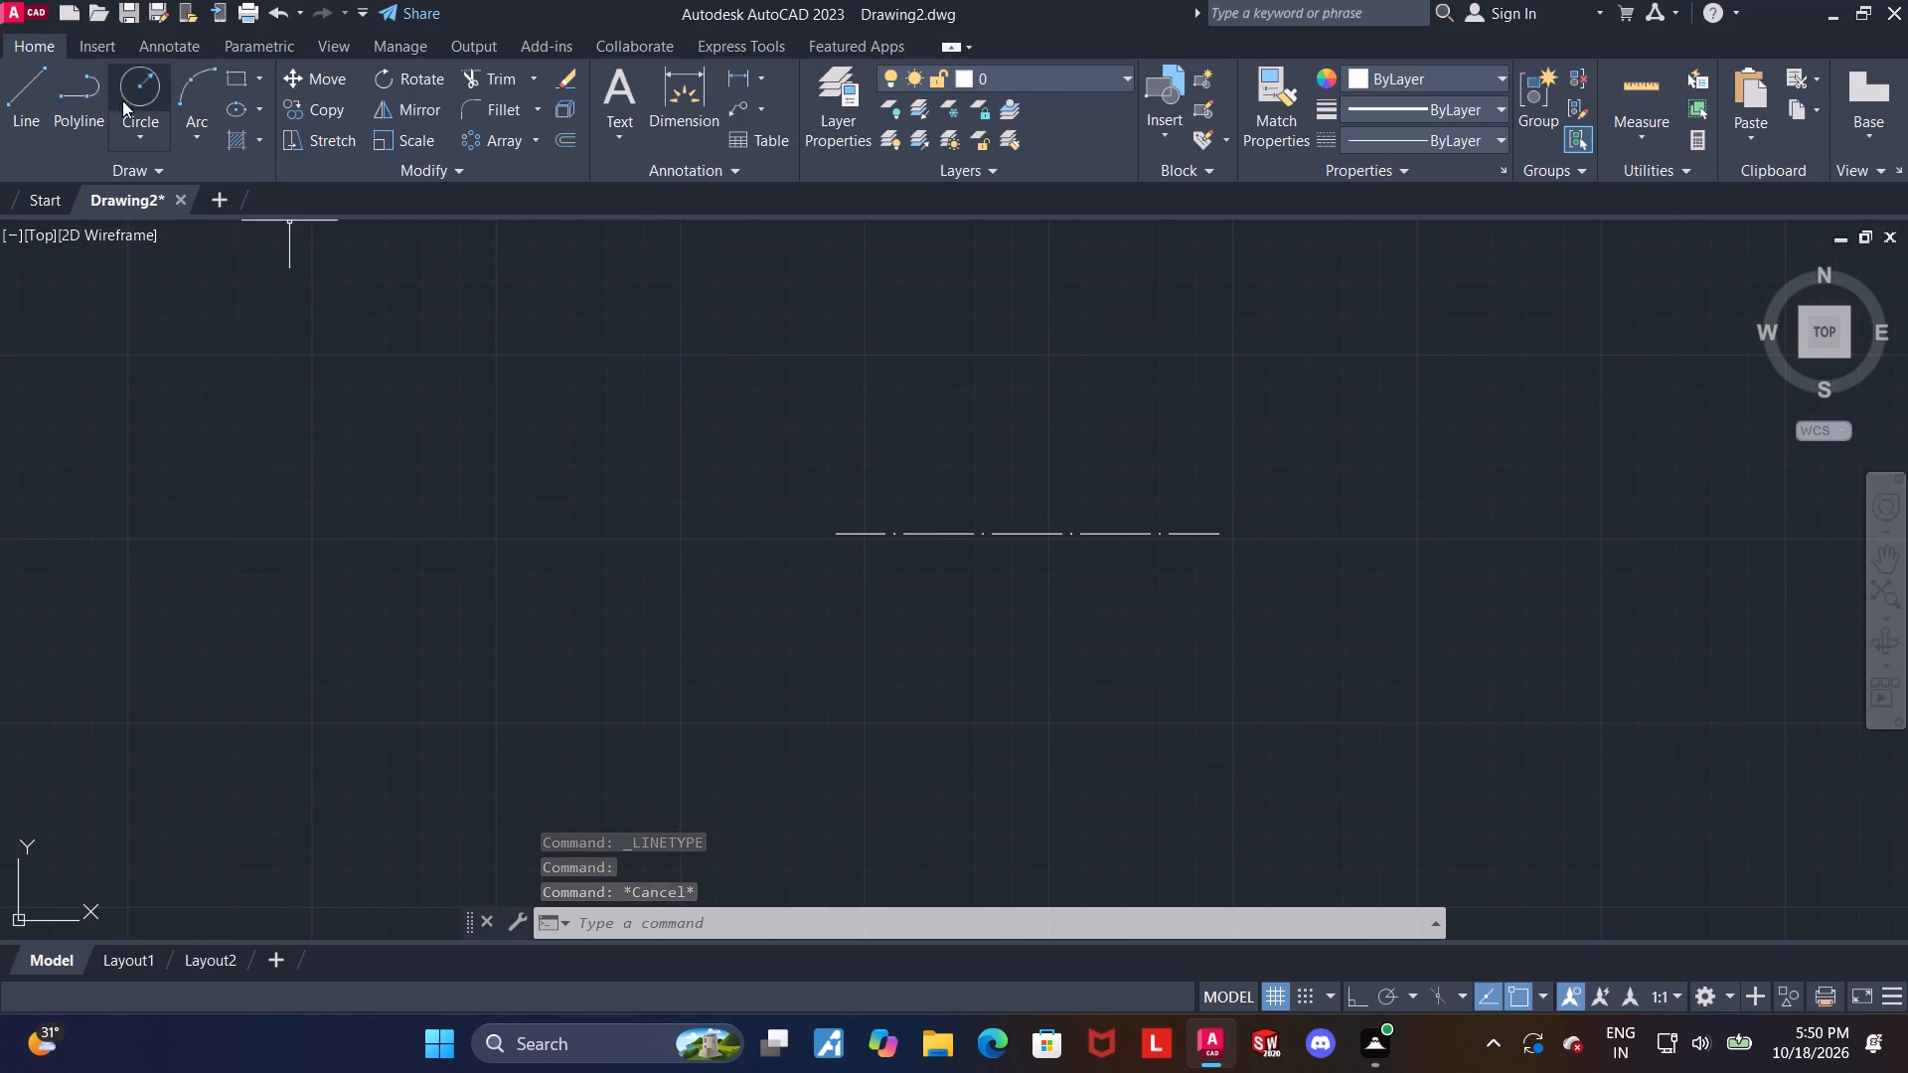
{"action": "left_click", "coordinate": [133, 80]}
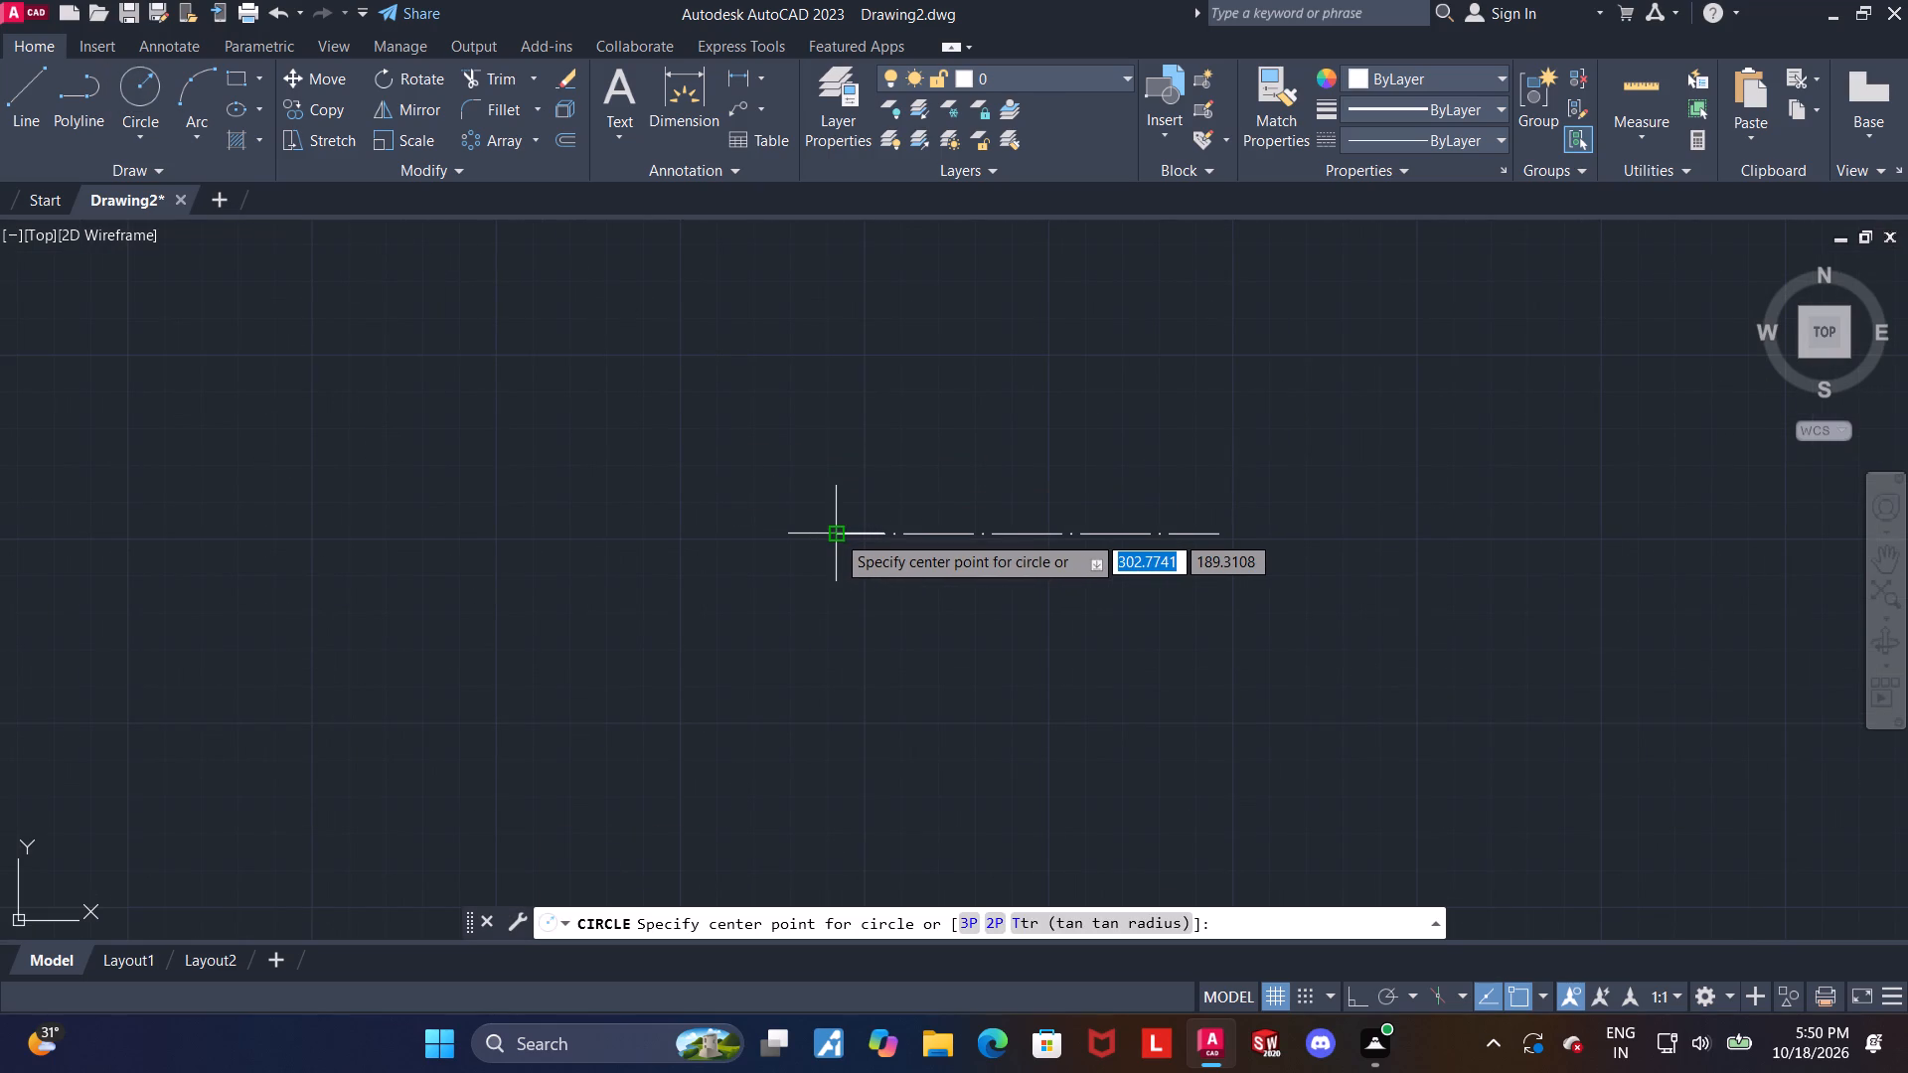
{"action": "left_click", "coordinate": [836, 534]}
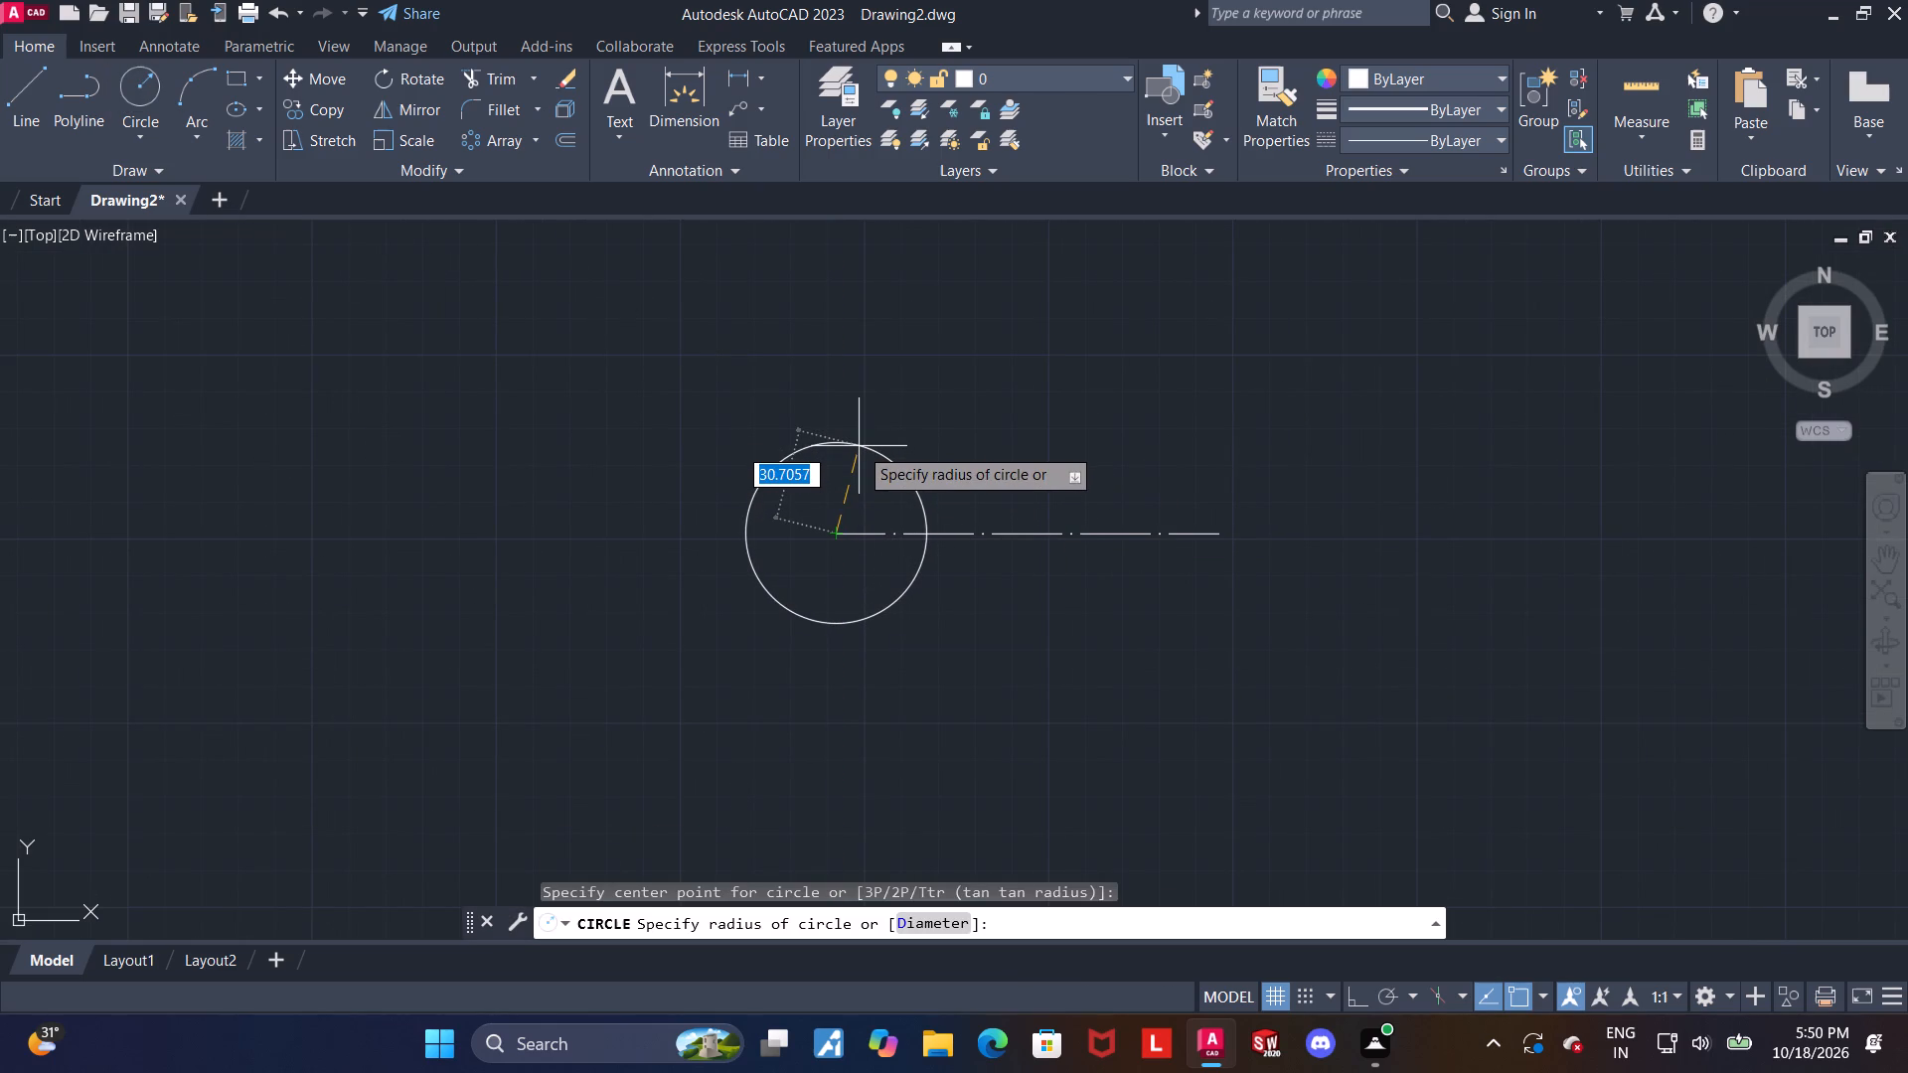
{"action": "key", "text": "d"}
{"action": "key", "text": "Return"}
{"action": "type", "text": "64"}
{"action": "key", "text": "Return"}
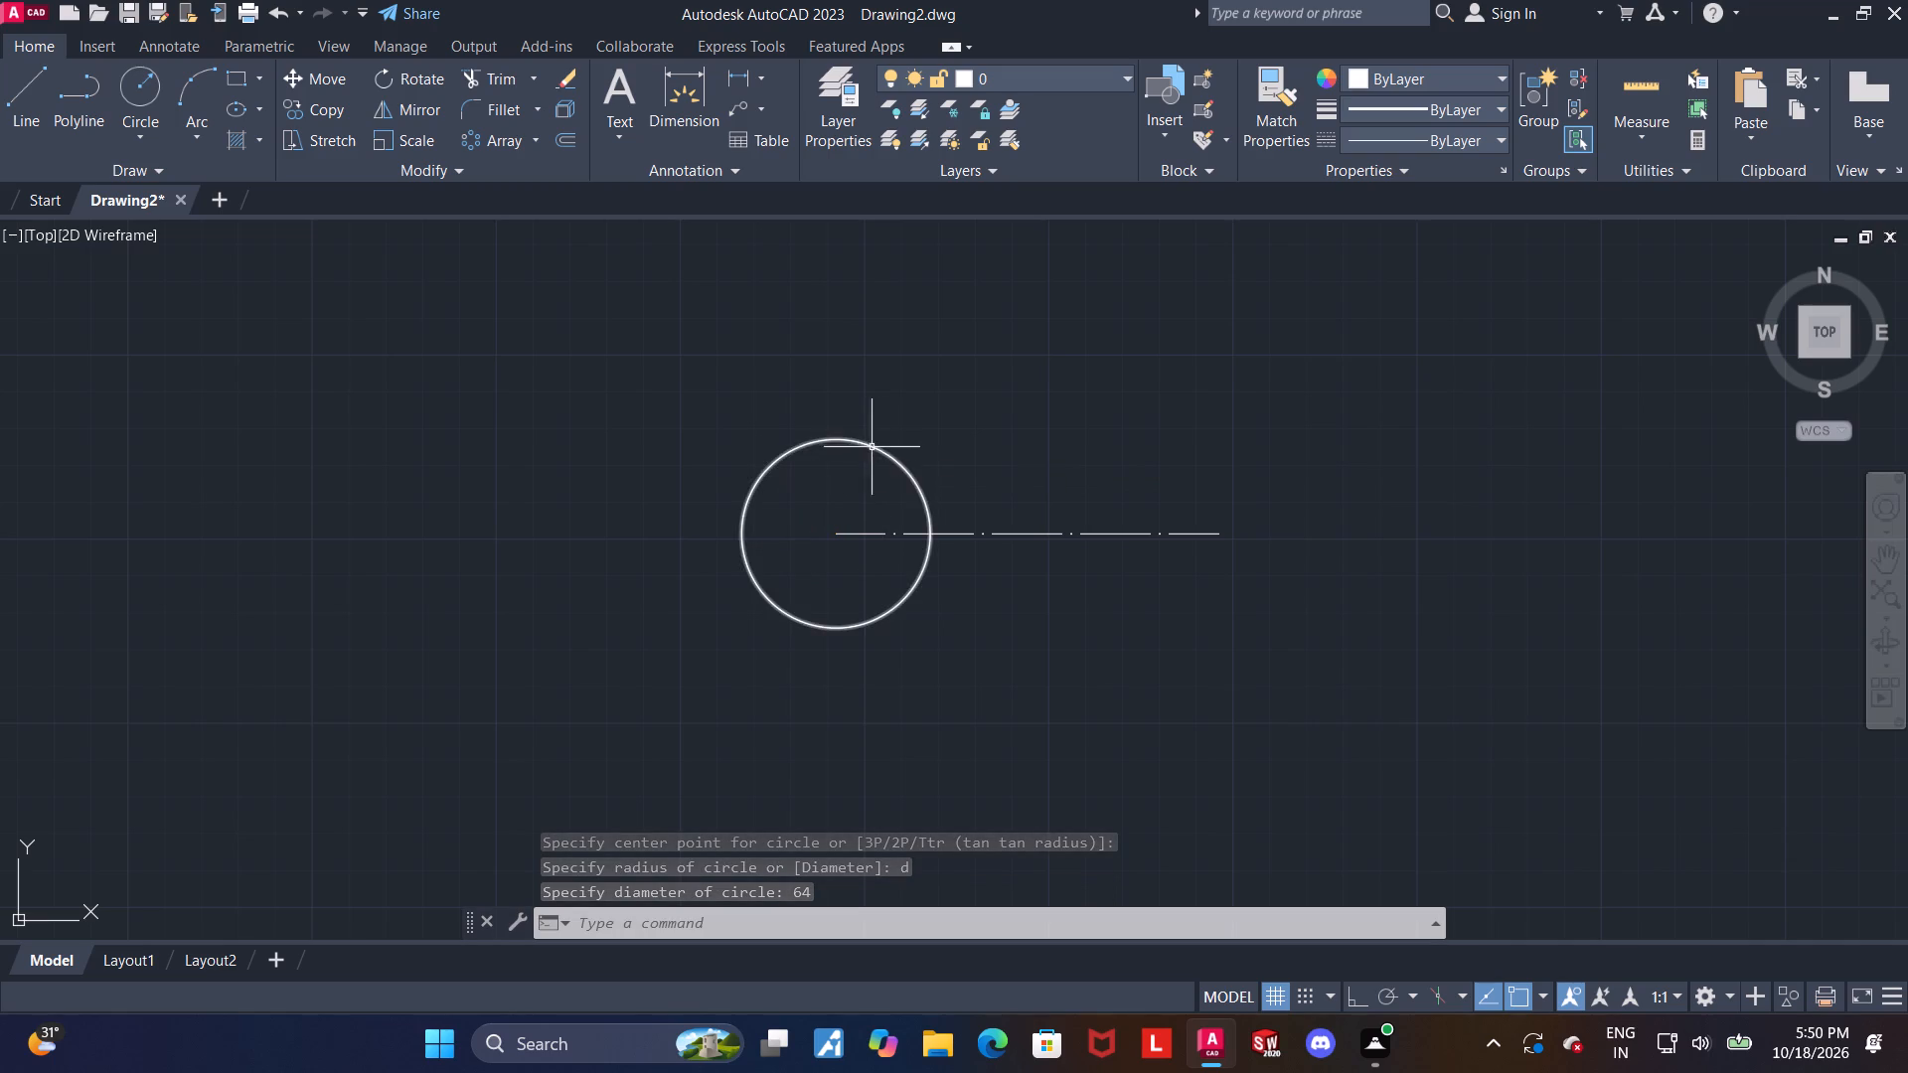
{"action": "scroll", "coordinate": [911, 532], "scroll_direction": "up", "scroll_amount": 1}
{"action": "key", "text": "Escape"}
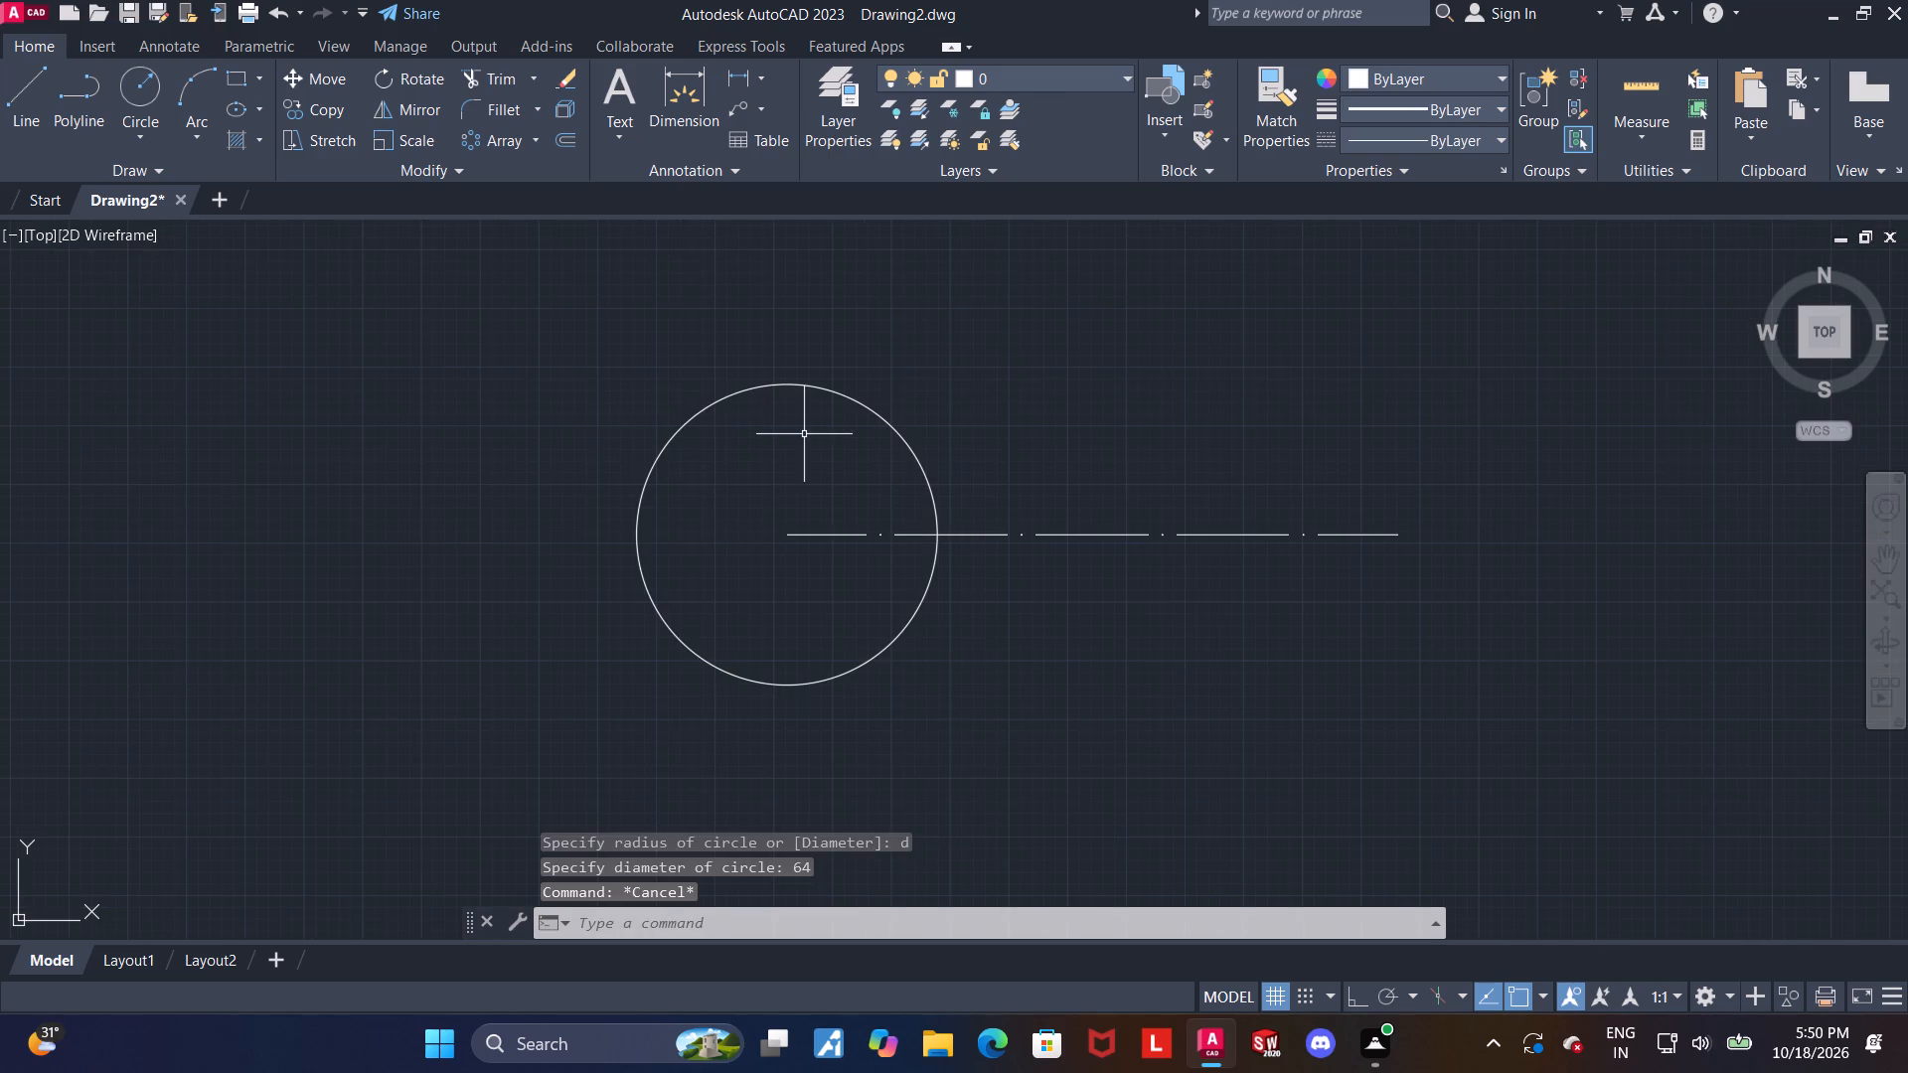
Draw a concentric circle of diameter 30 at the centre of the 64-diameter circle.
{"action": "left_click", "coordinate": [131, 82]}
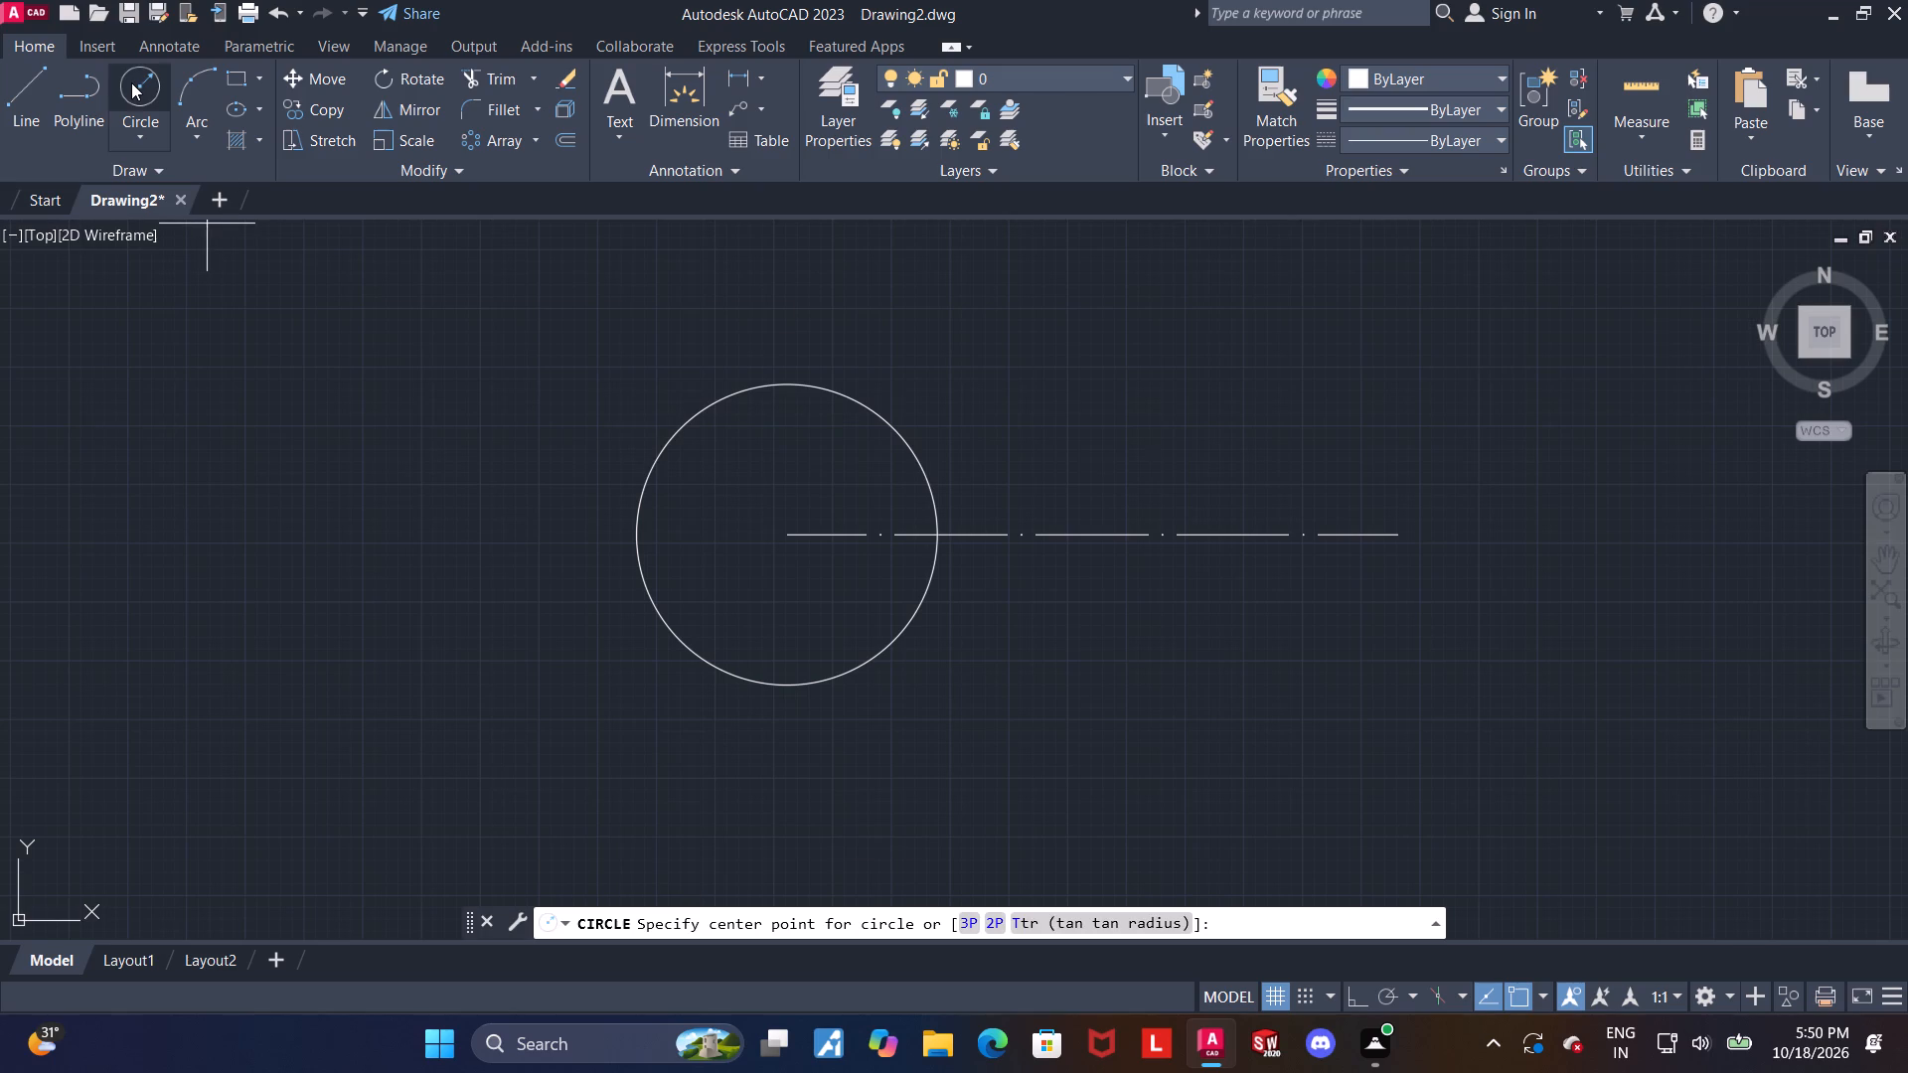
{"action": "left_click", "coordinate": [786, 536]}
{"action": "key", "text": "d"}
{"action": "key", "text": "Return"}
{"action": "type", "text": "30"}
{"action": "key", "text": "Return"}
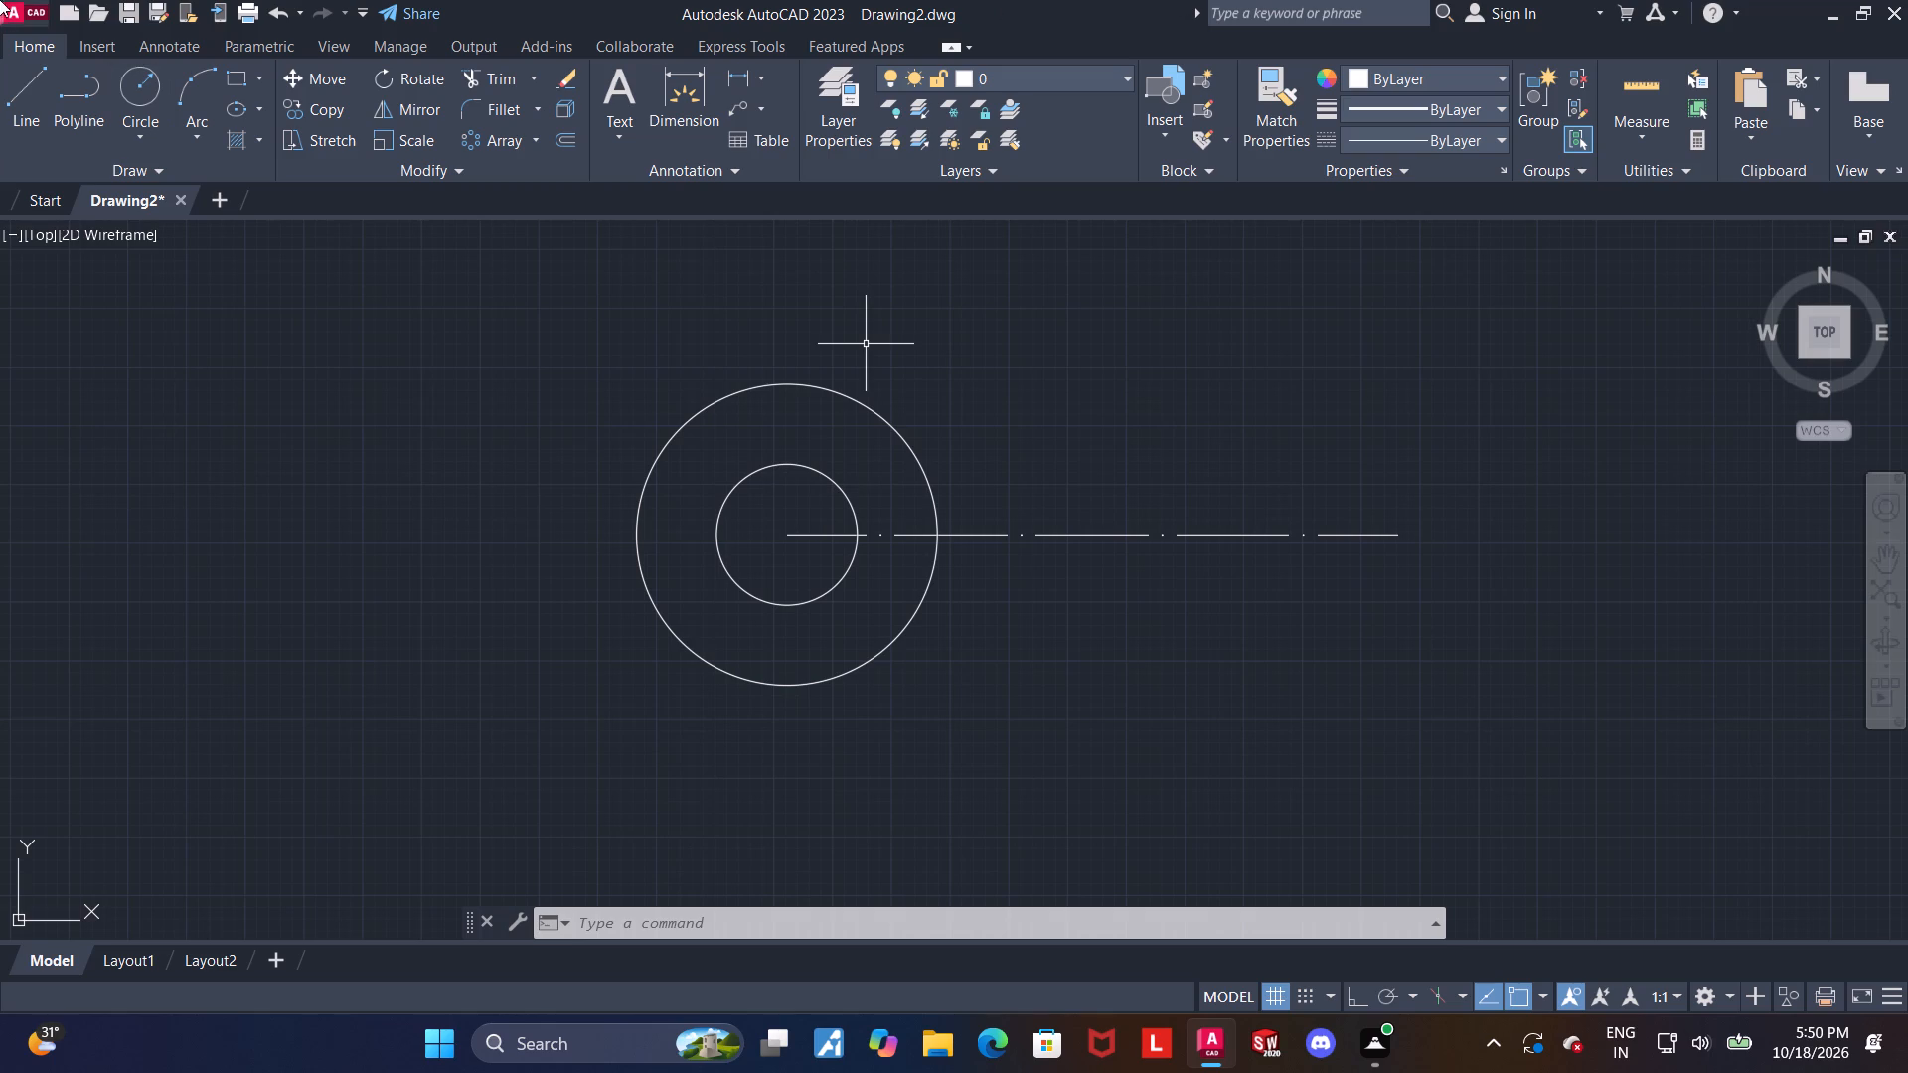
Draw a vertical line through the circles' centre with Ortho on, from about 37 units above it to just below the 64-diameter circle.
{"action": "left_click", "coordinate": [30, 90]}
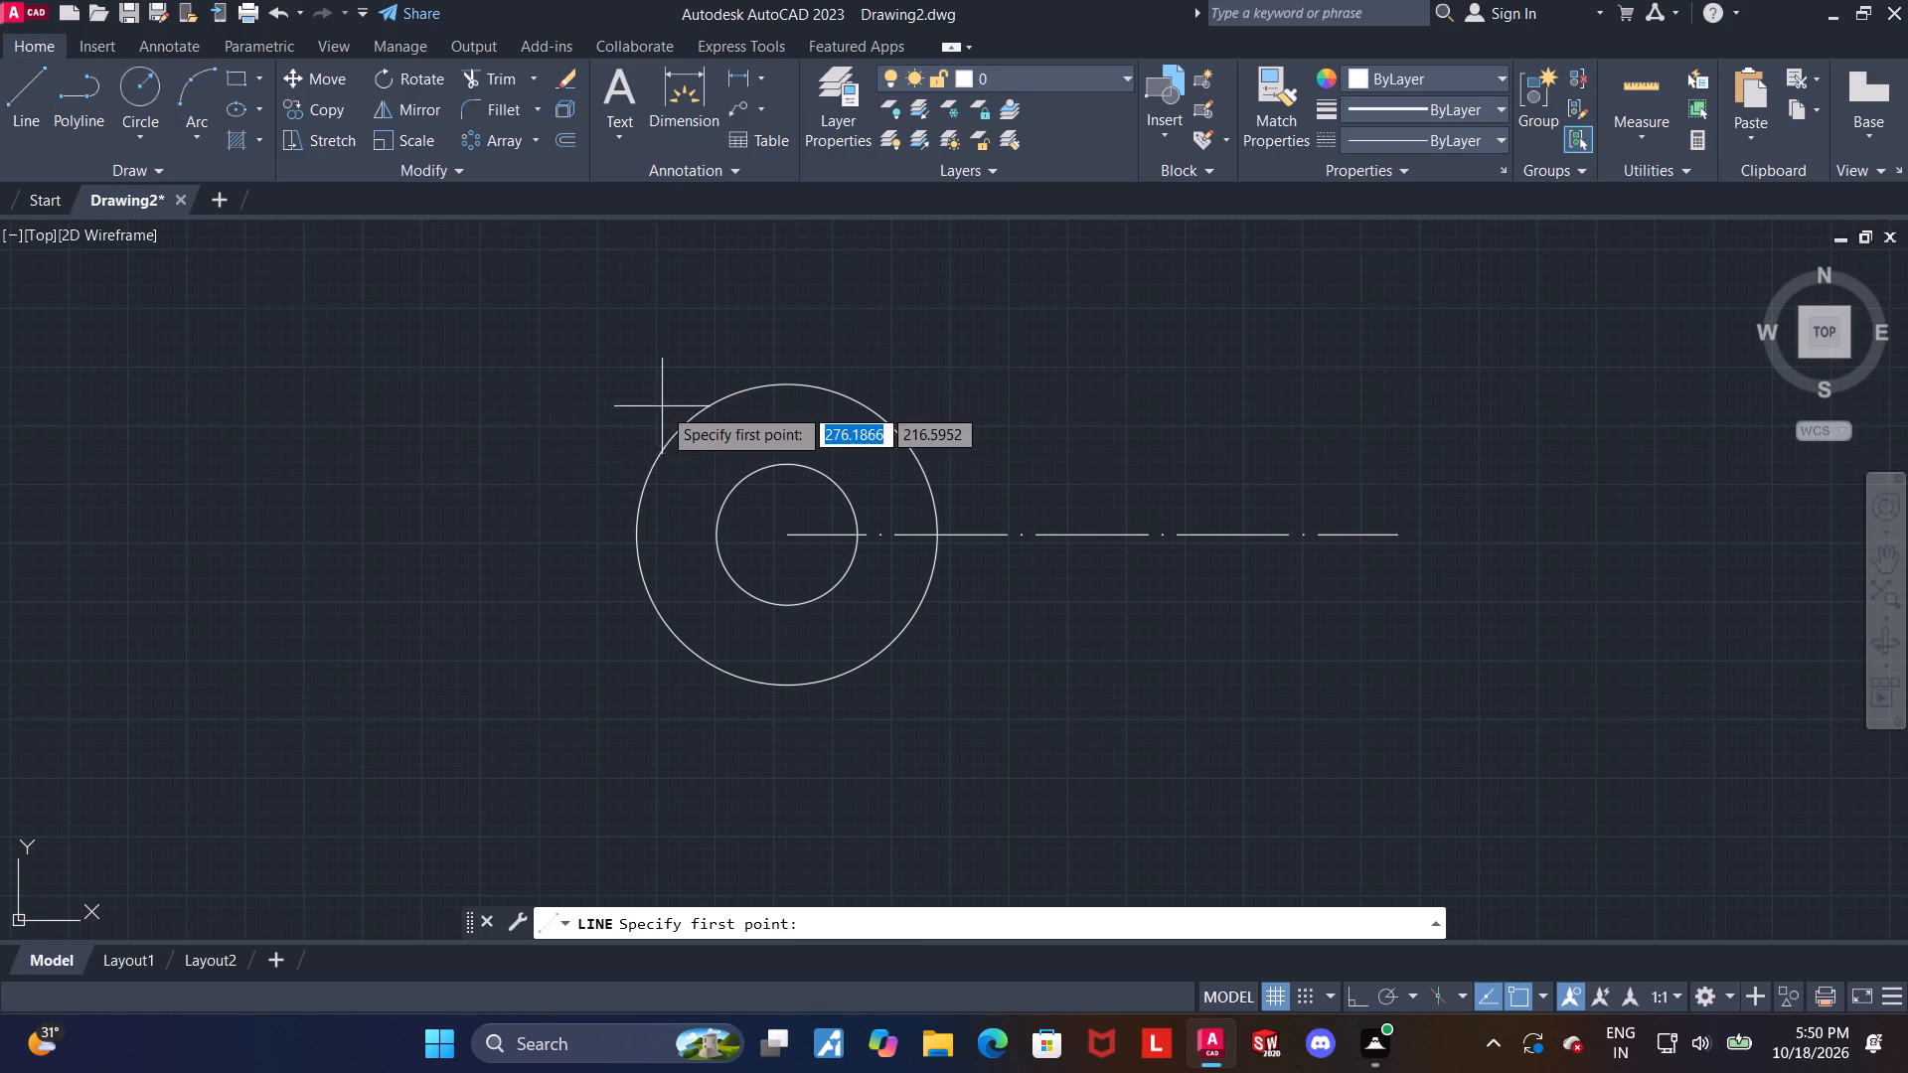
{"action": "left_click", "coordinate": [787, 362]}
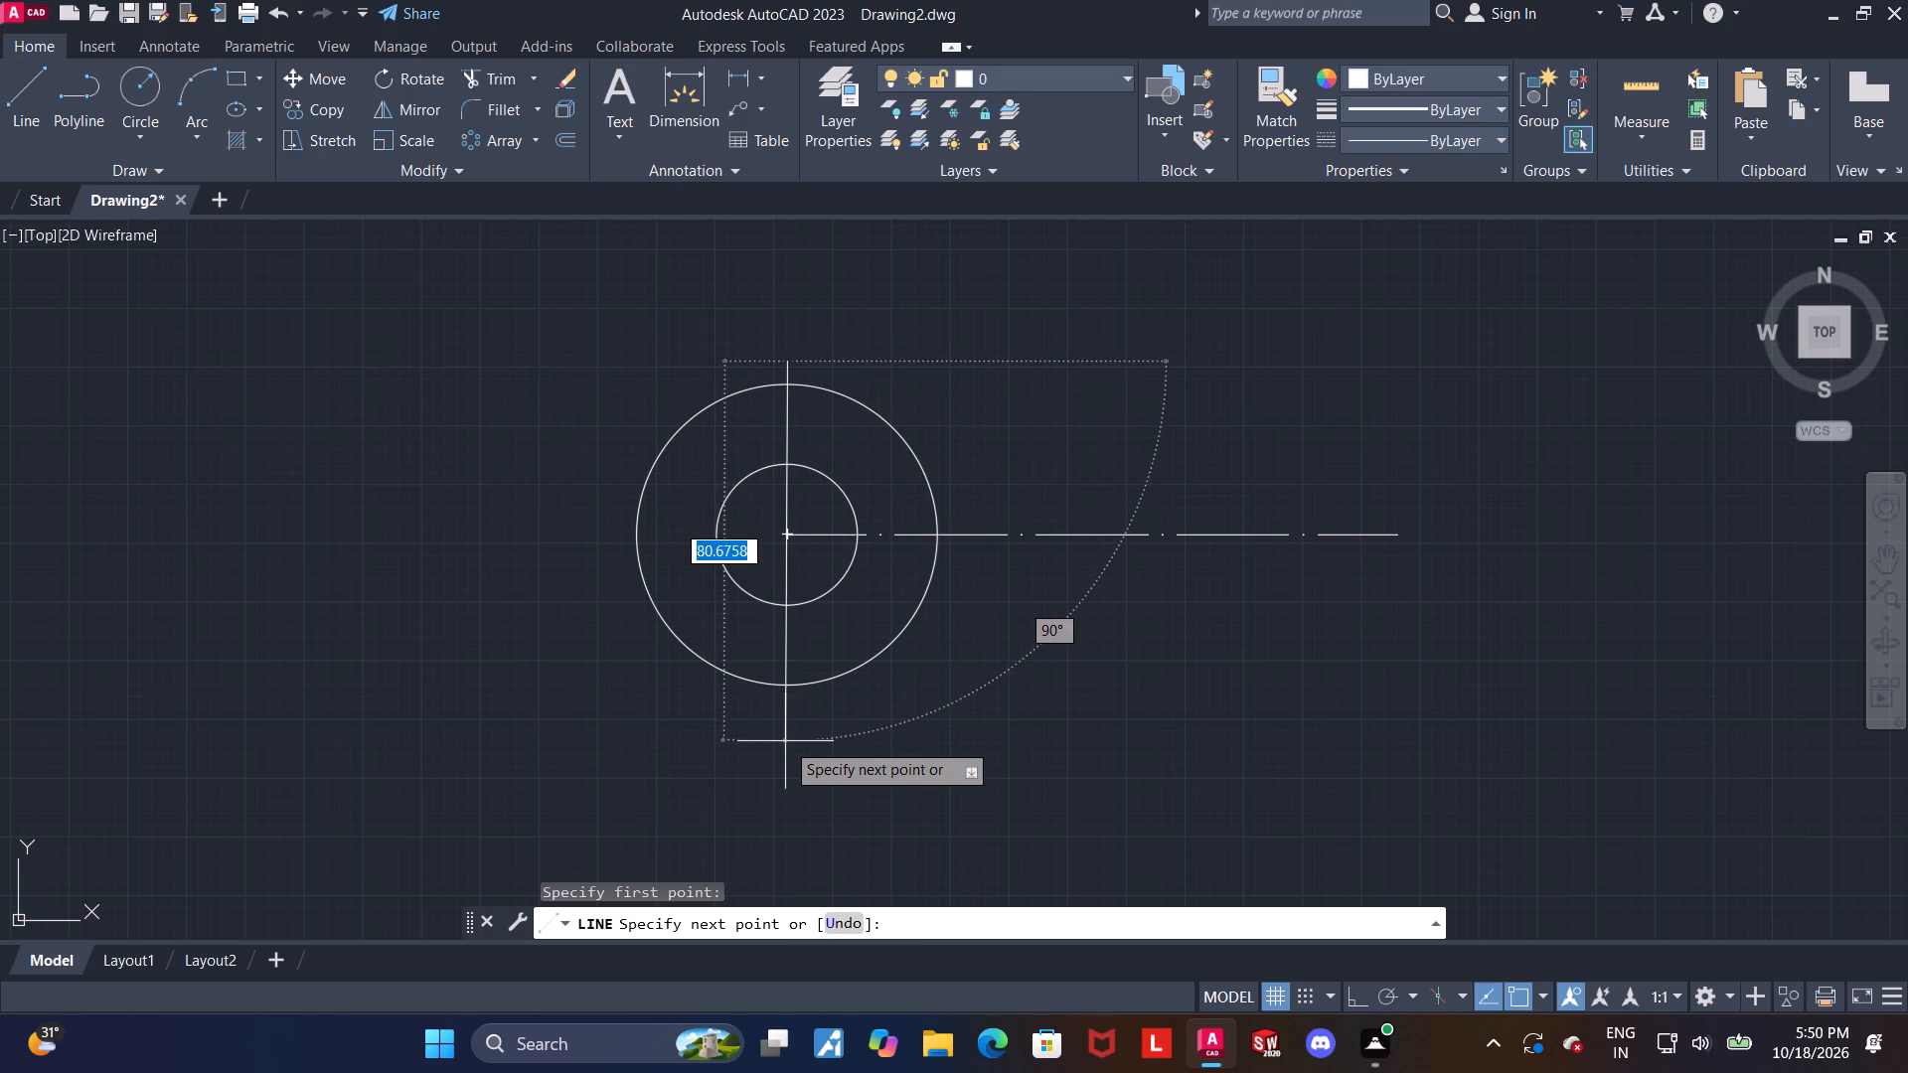
{"action": "key", "text": "F8"}
{"action": "left_click", "coordinate": [791, 707]}
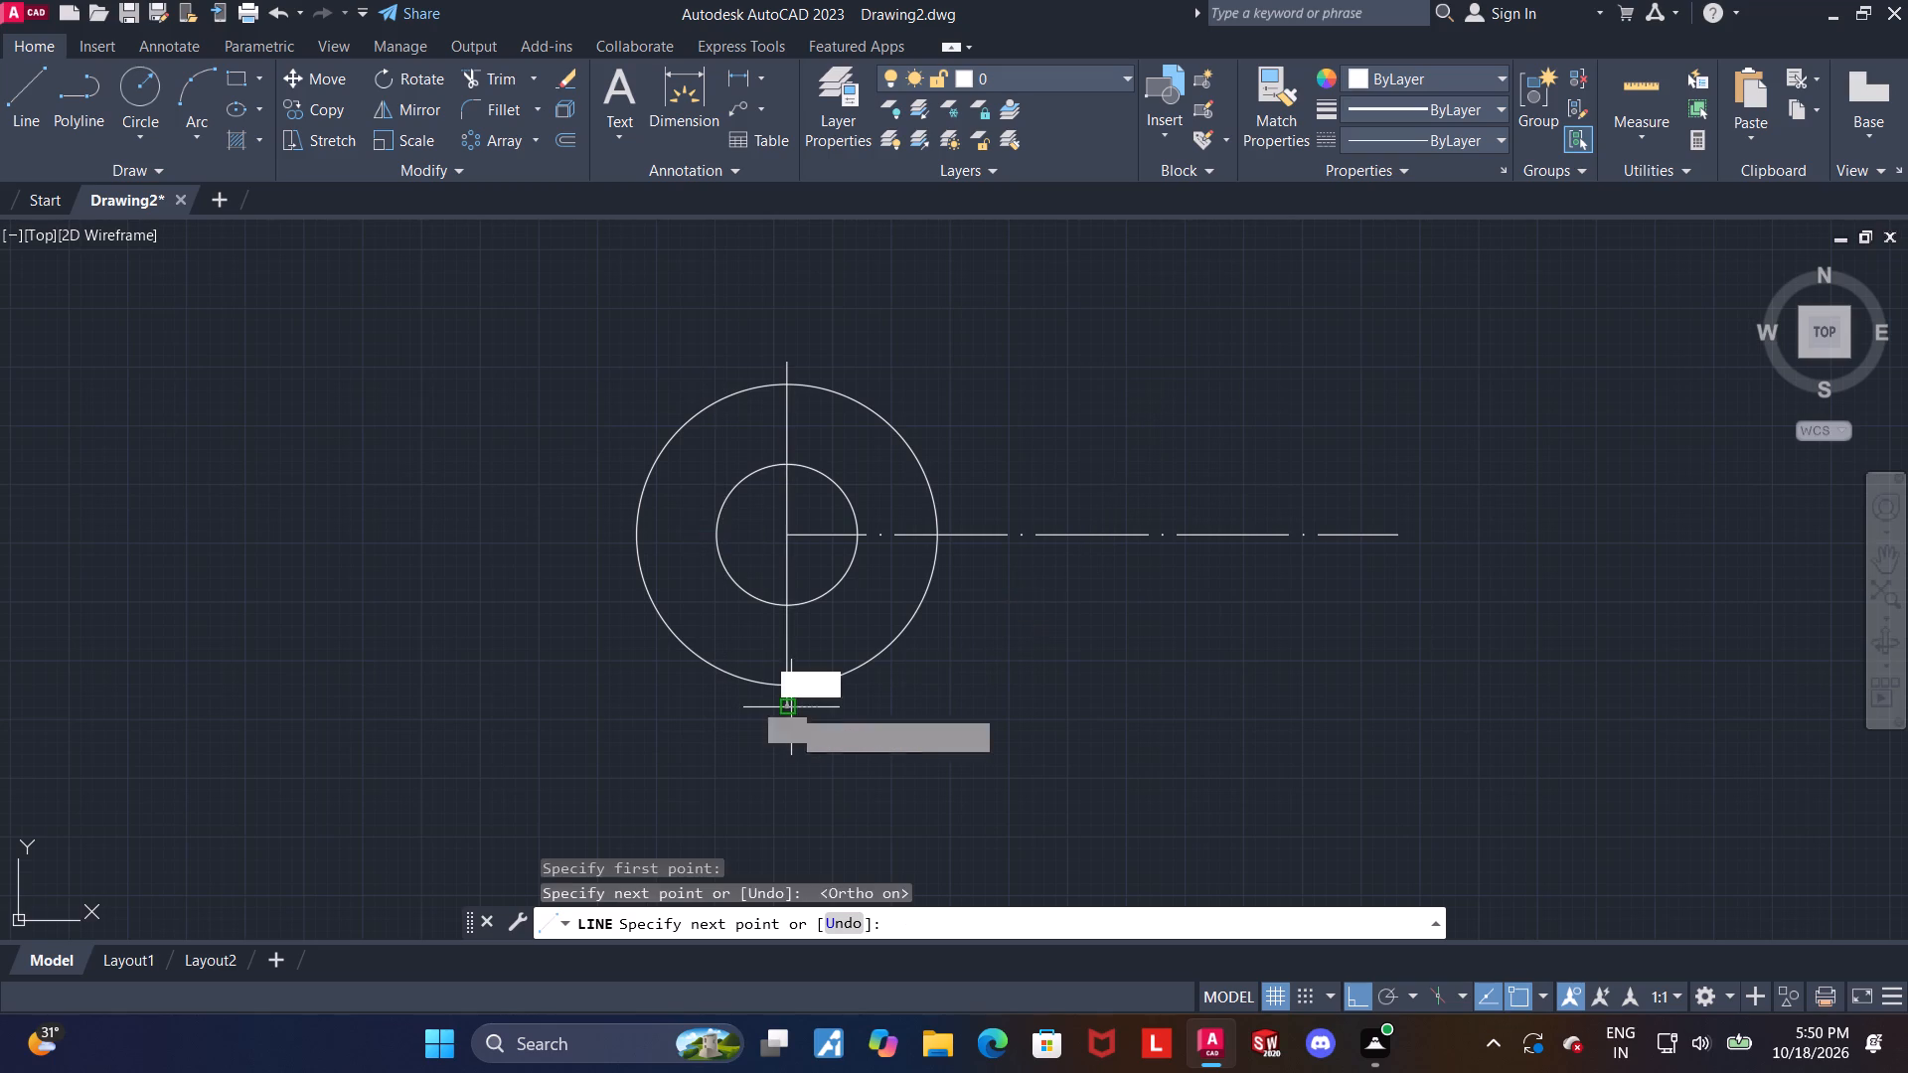
{"action": "key", "text": "Escape"}
{"action": "key", "text": "Escape"}
{"action": "key", "text": "Escape"}
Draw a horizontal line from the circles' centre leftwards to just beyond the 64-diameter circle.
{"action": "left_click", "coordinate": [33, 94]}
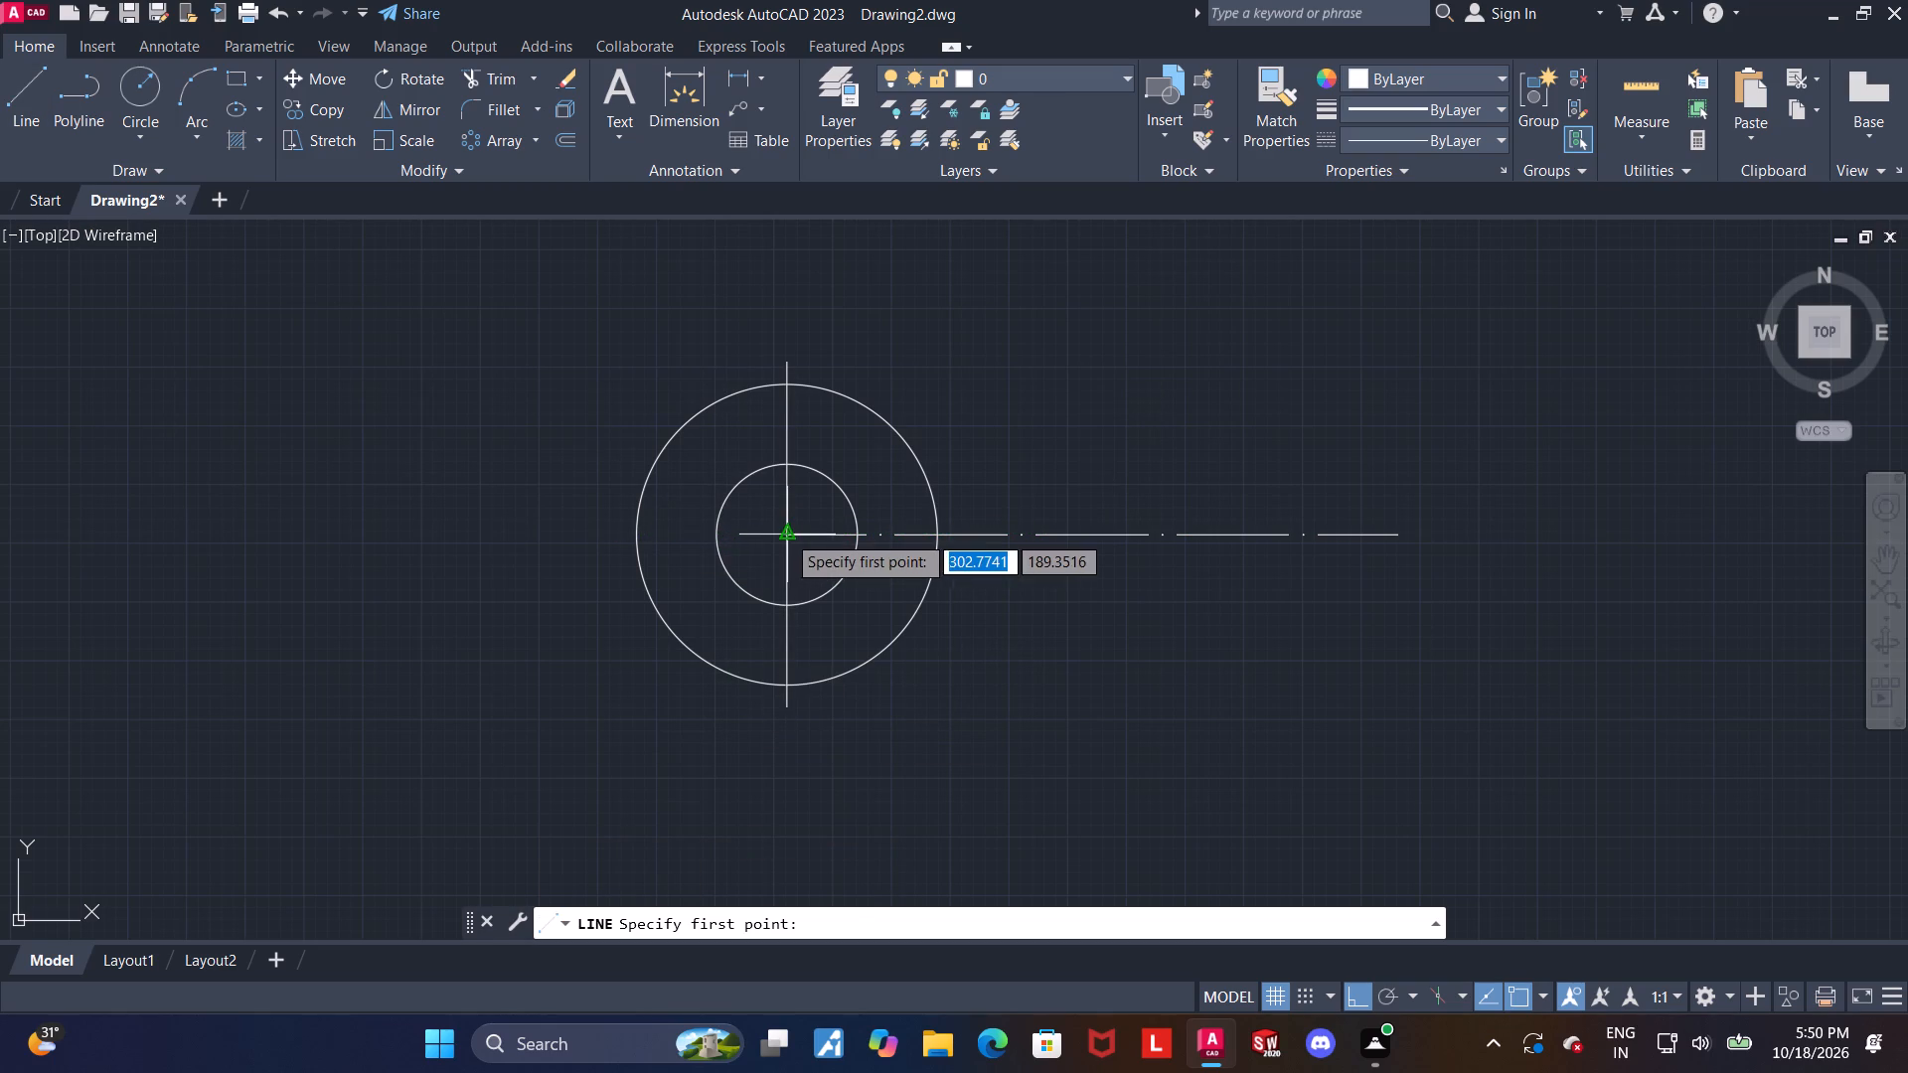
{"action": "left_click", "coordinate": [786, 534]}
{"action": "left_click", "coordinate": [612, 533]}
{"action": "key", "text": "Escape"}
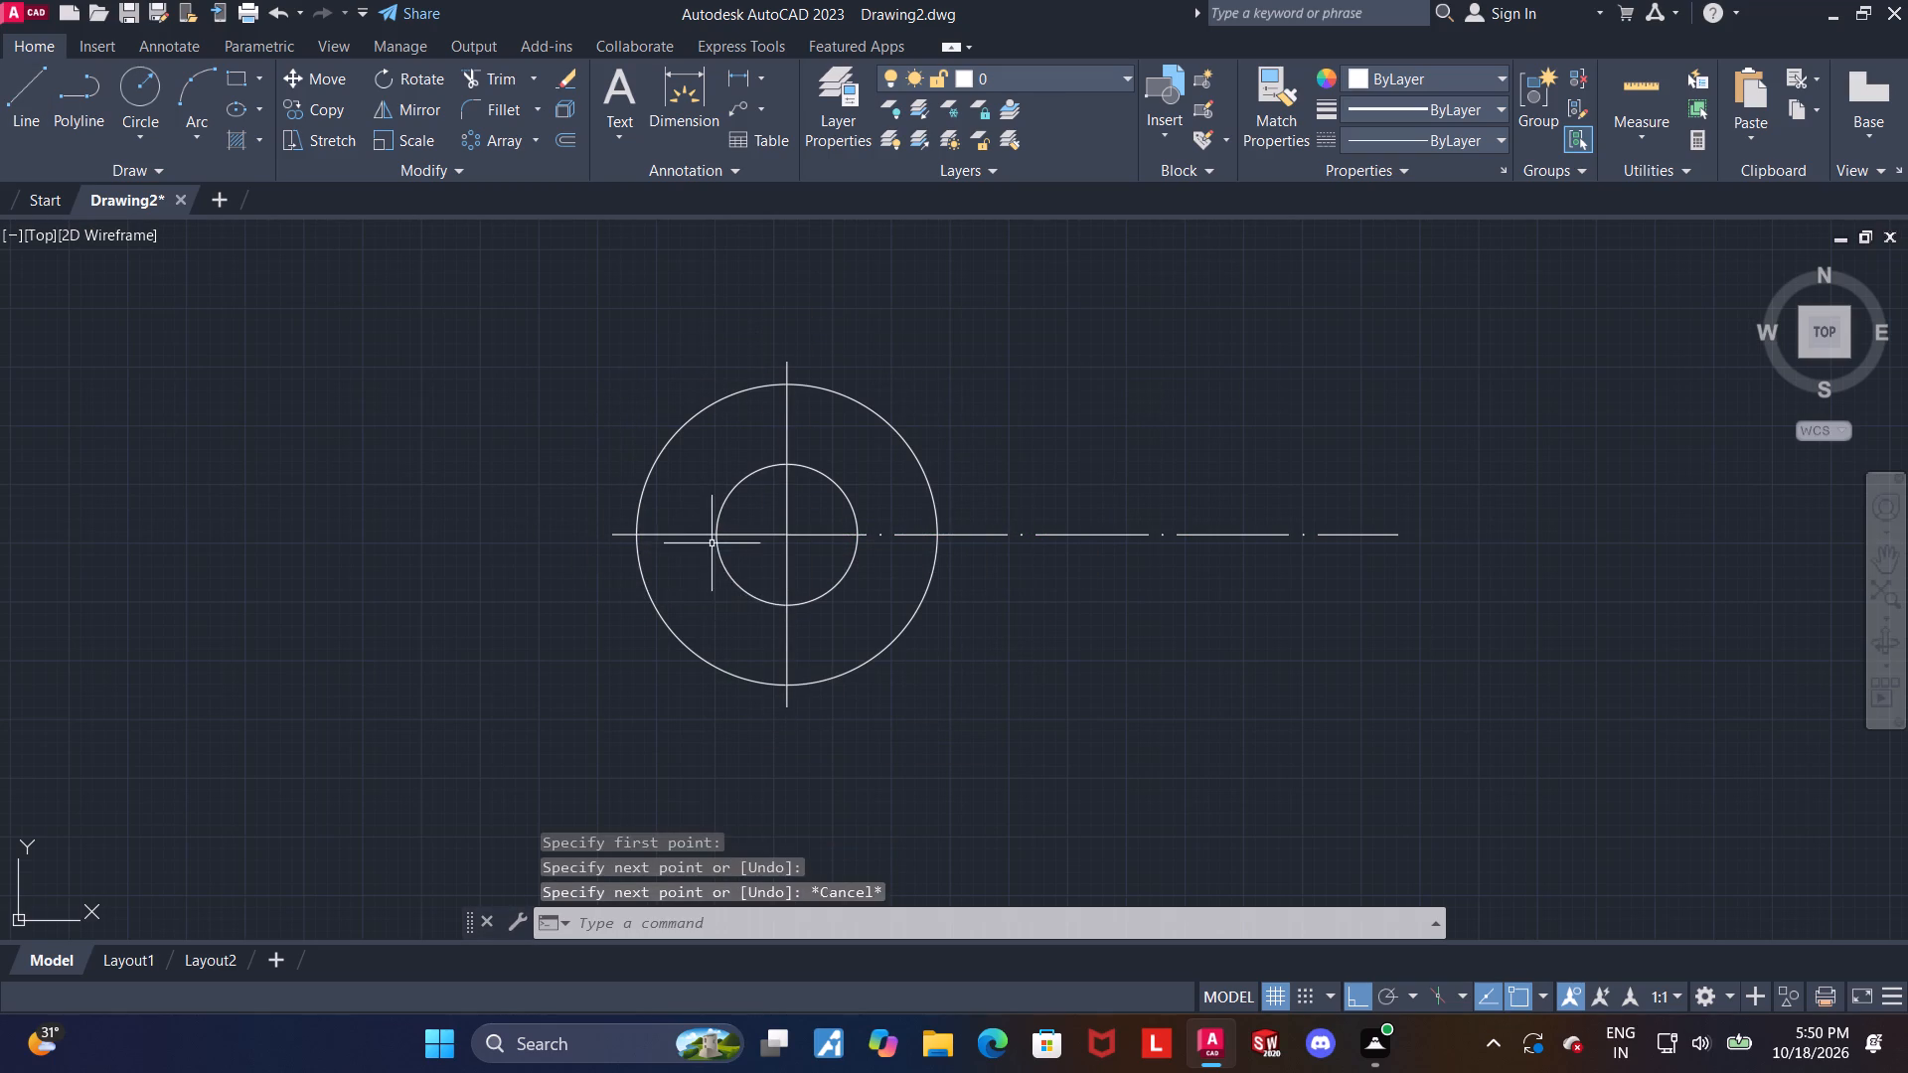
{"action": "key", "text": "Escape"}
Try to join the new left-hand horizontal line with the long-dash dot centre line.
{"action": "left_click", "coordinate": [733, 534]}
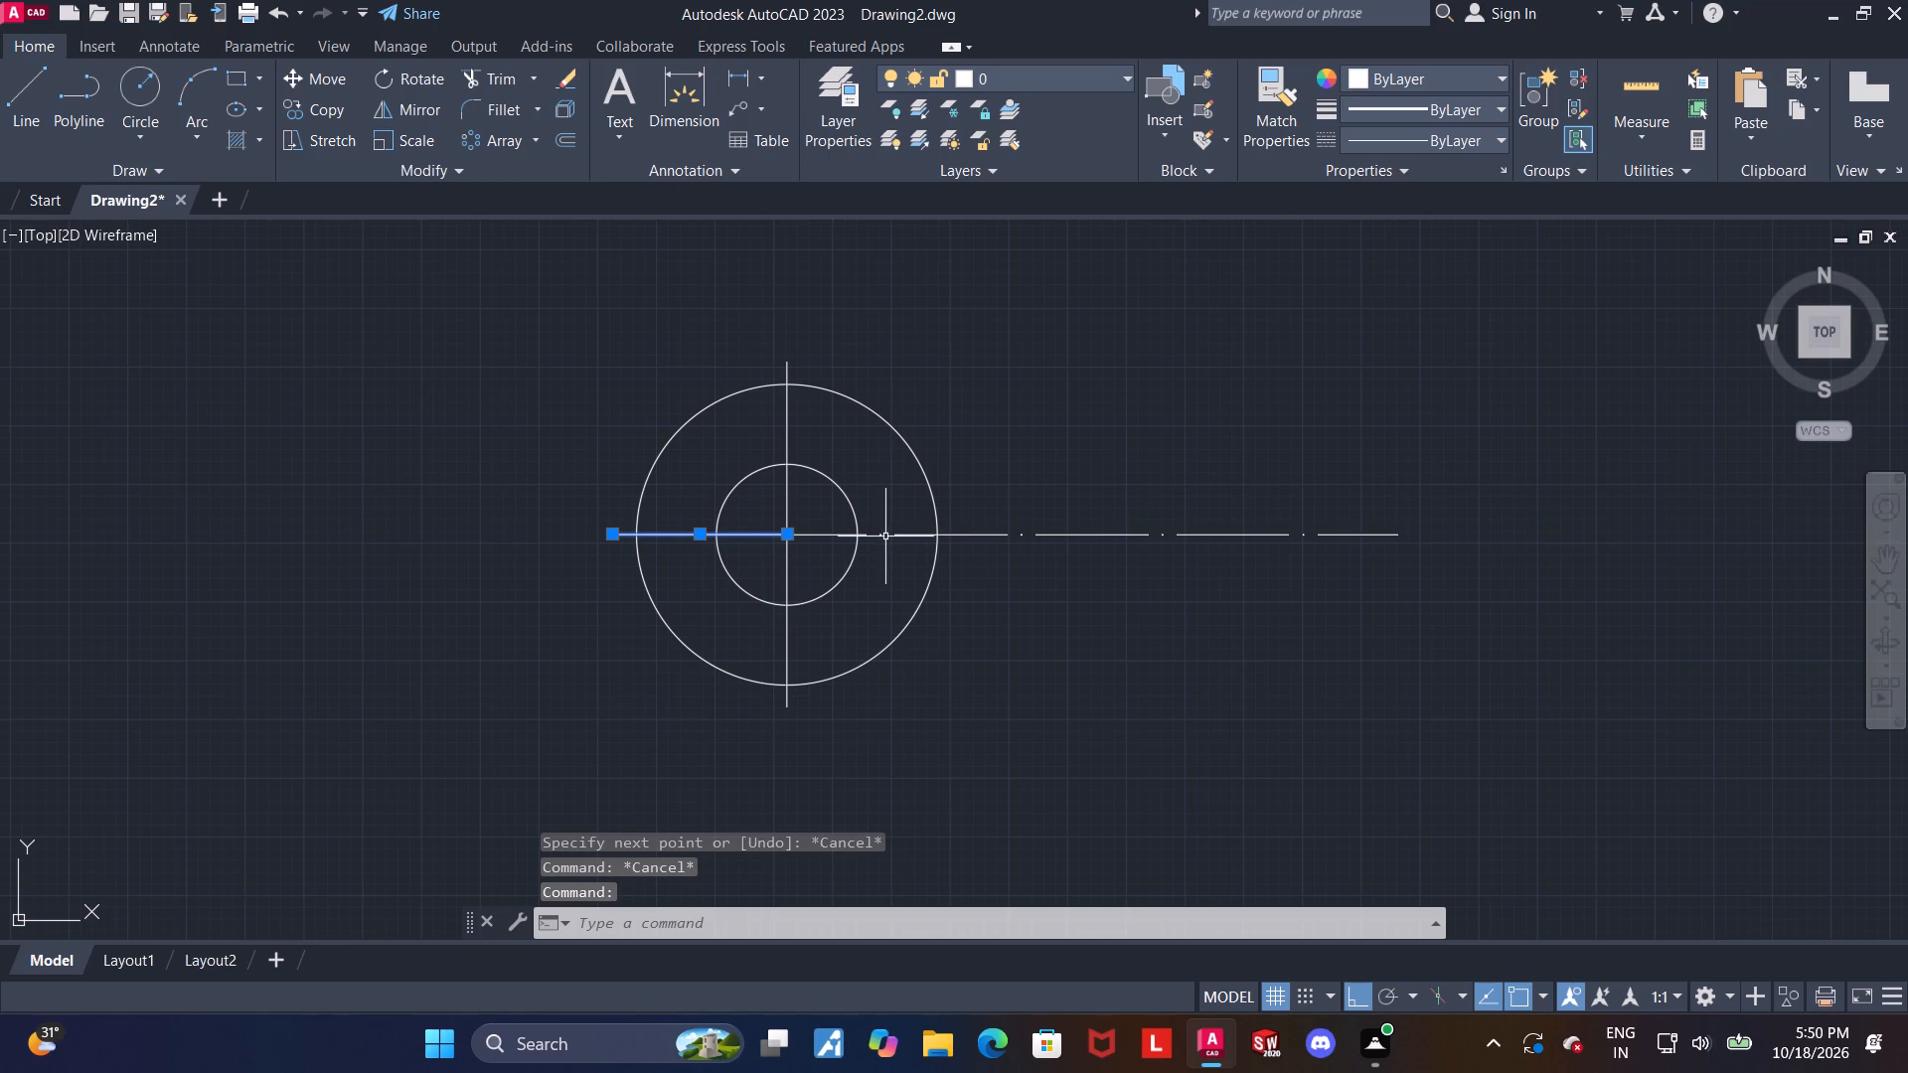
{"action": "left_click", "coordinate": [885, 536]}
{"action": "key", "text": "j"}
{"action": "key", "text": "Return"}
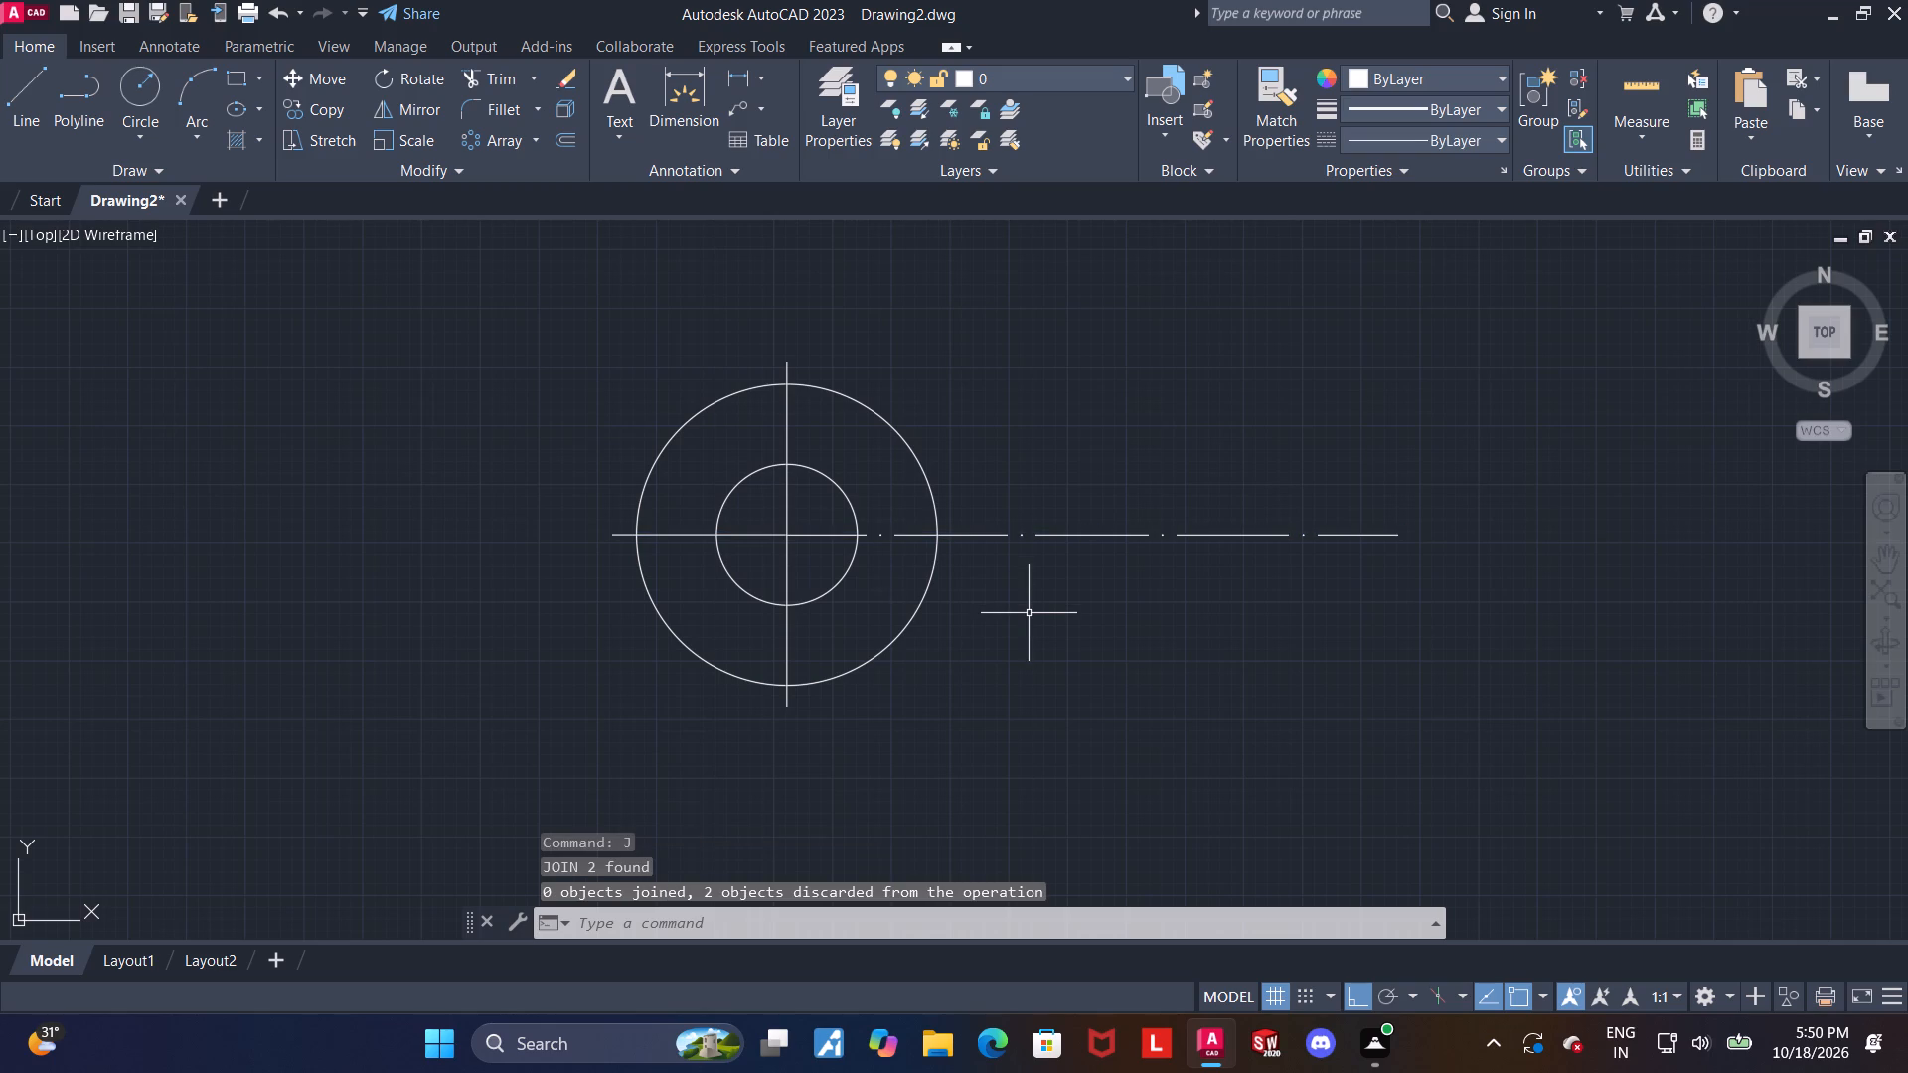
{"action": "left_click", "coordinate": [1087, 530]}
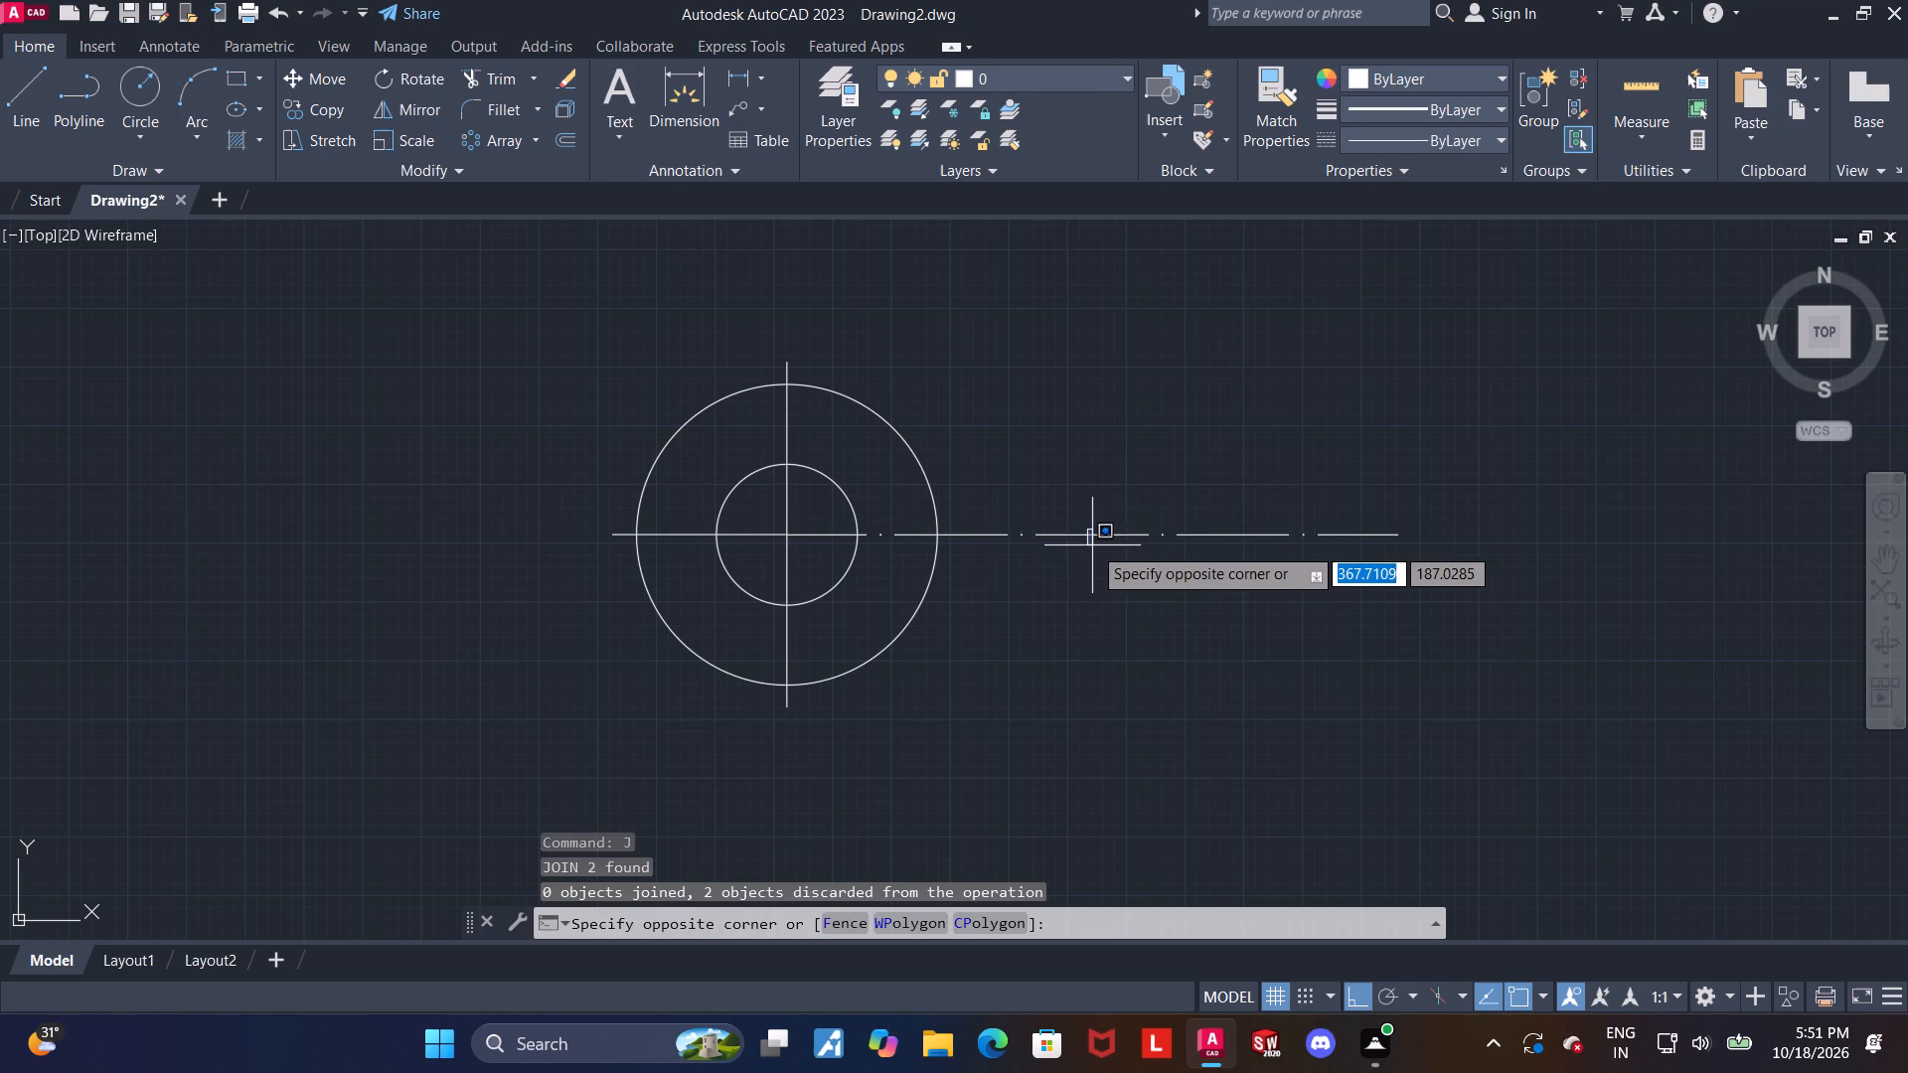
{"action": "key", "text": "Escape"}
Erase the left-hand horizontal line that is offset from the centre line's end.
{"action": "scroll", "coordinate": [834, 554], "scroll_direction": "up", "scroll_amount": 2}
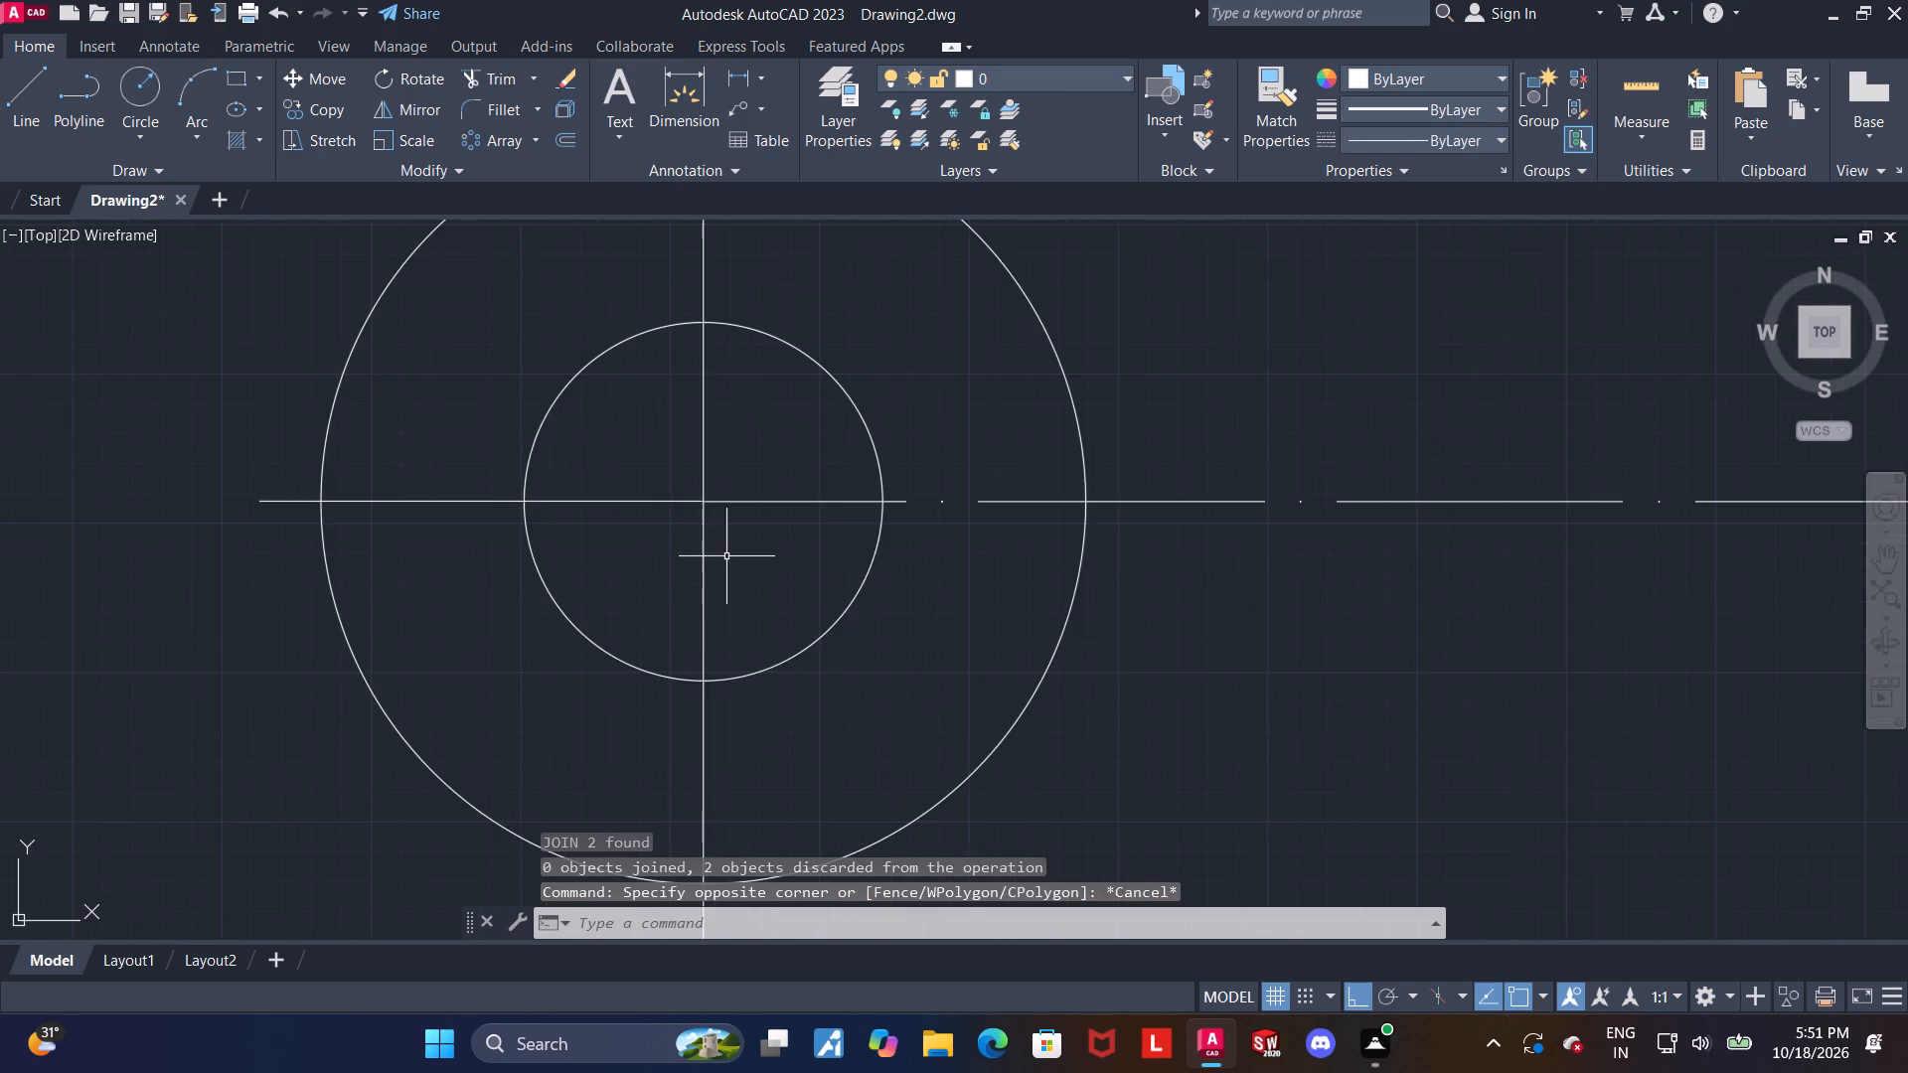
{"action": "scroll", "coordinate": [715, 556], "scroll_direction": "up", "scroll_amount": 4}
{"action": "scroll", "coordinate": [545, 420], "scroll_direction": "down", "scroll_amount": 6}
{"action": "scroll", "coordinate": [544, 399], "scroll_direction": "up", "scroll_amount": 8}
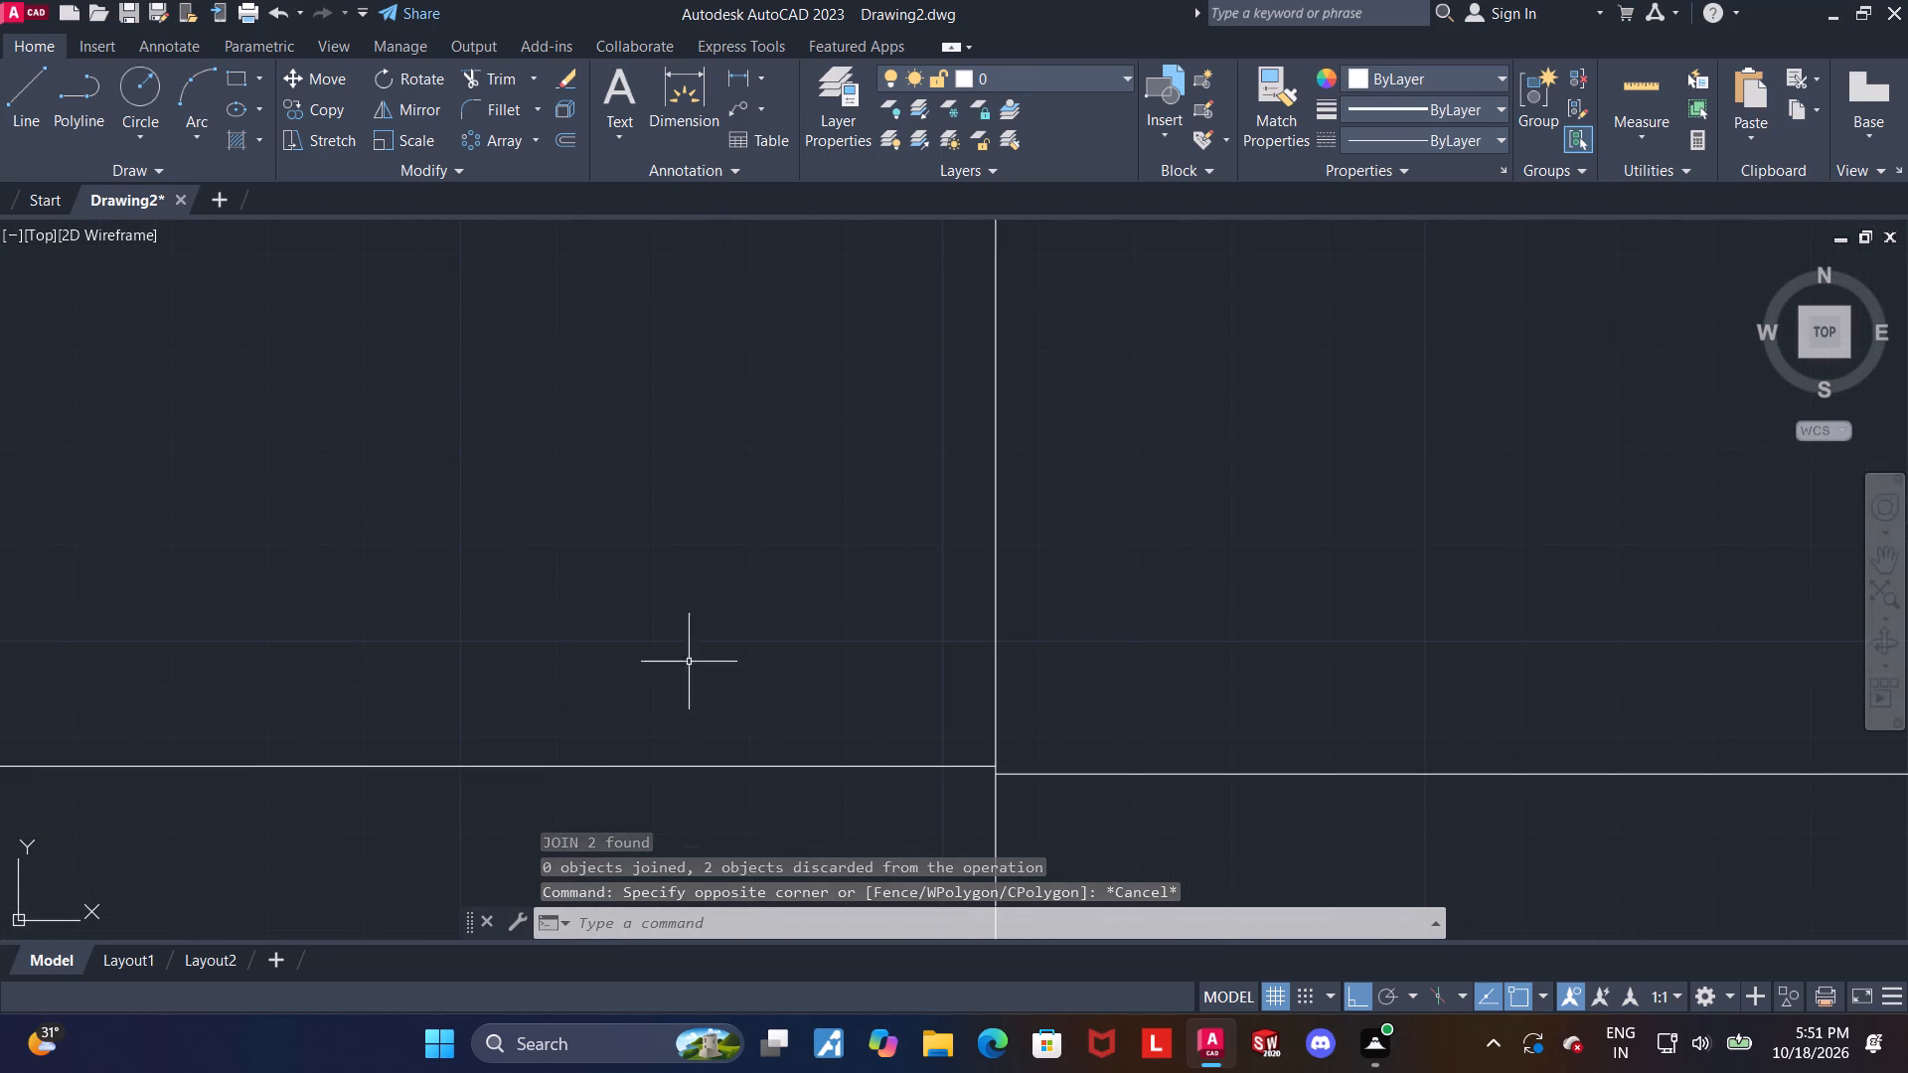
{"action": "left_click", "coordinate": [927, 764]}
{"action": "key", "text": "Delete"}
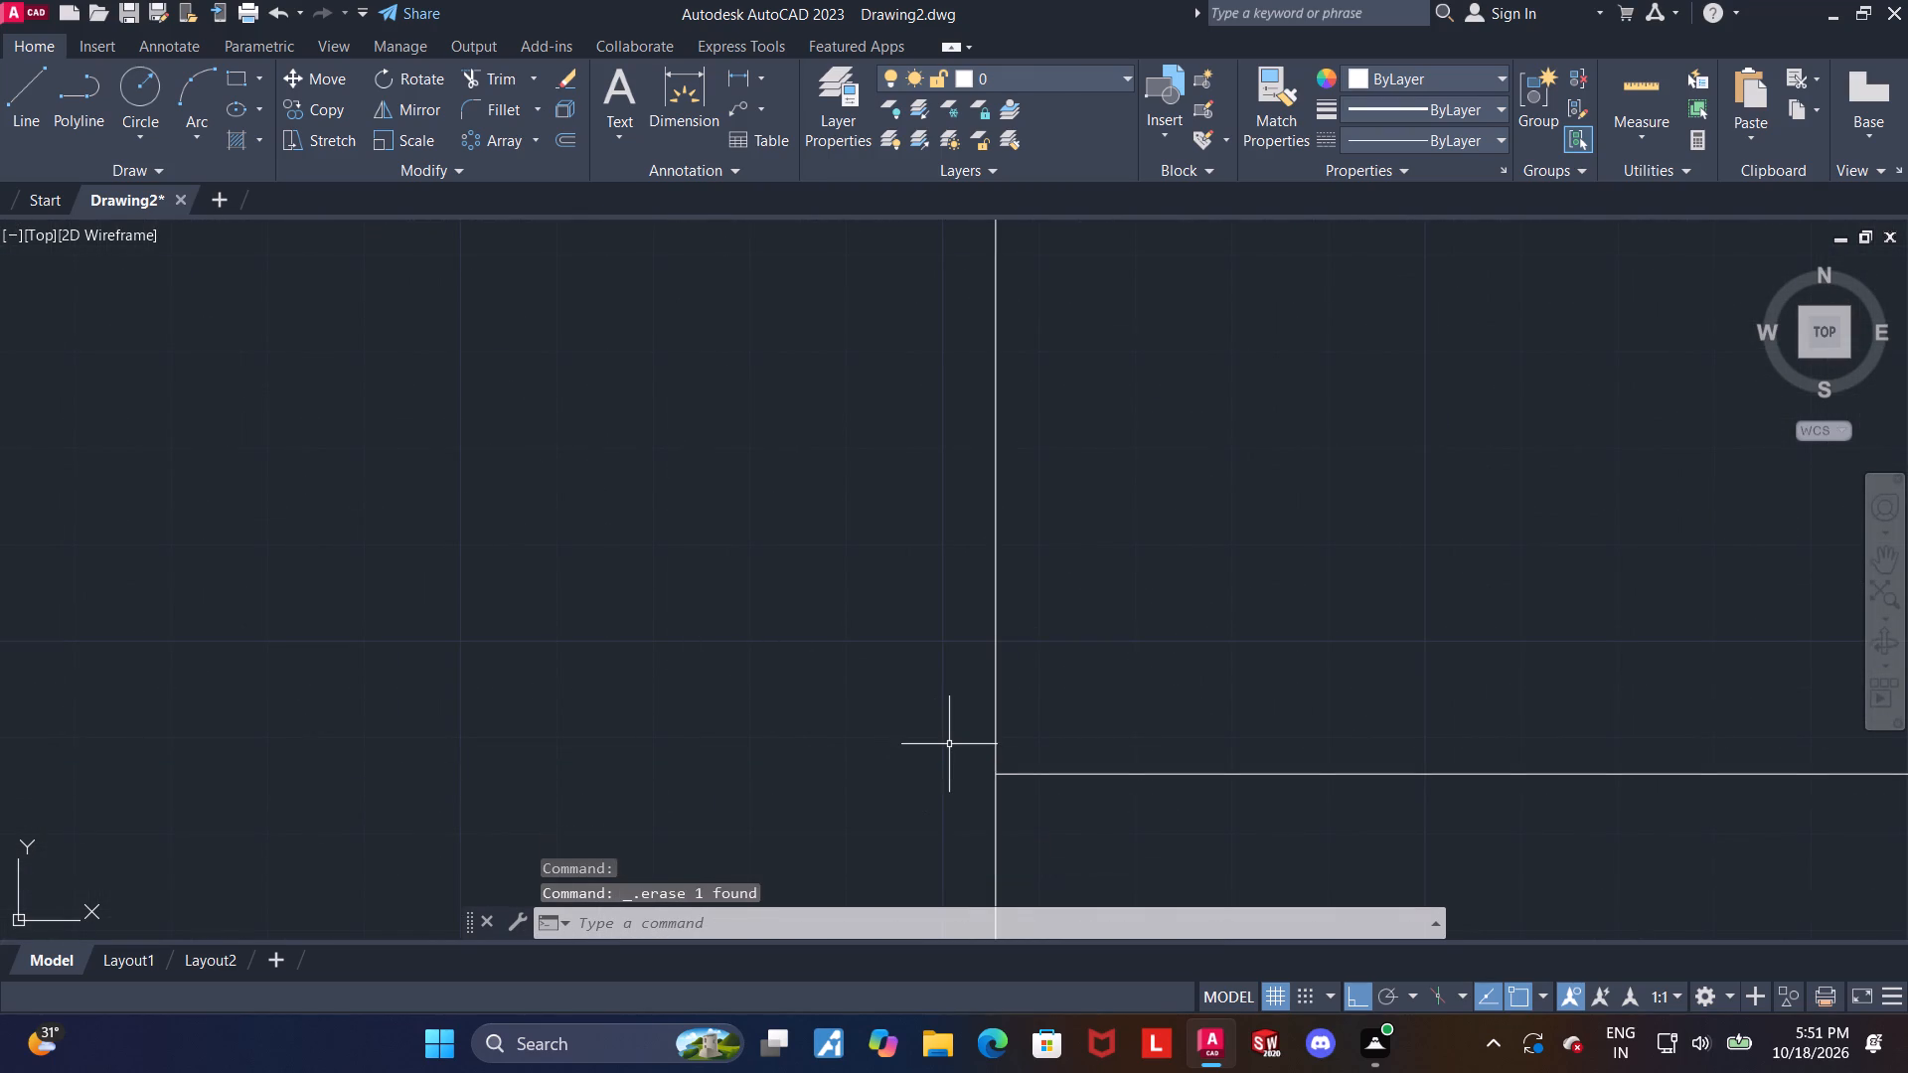
Draw a horizontal line from the centre line's exact left endpoint leftwards to just beyond the 64-diameter circle.
{"action": "scroll", "coordinate": [949, 744], "scroll_direction": "down", "scroll_amount": 5}
{"action": "scroll", "coordinate": [791, 753], "scroll_direction": "down", "scroll_amount": 4}
{"action": "scroll", "coordinate": [782, 766], "scroll_direction": "up", "scroll_amount": 1}
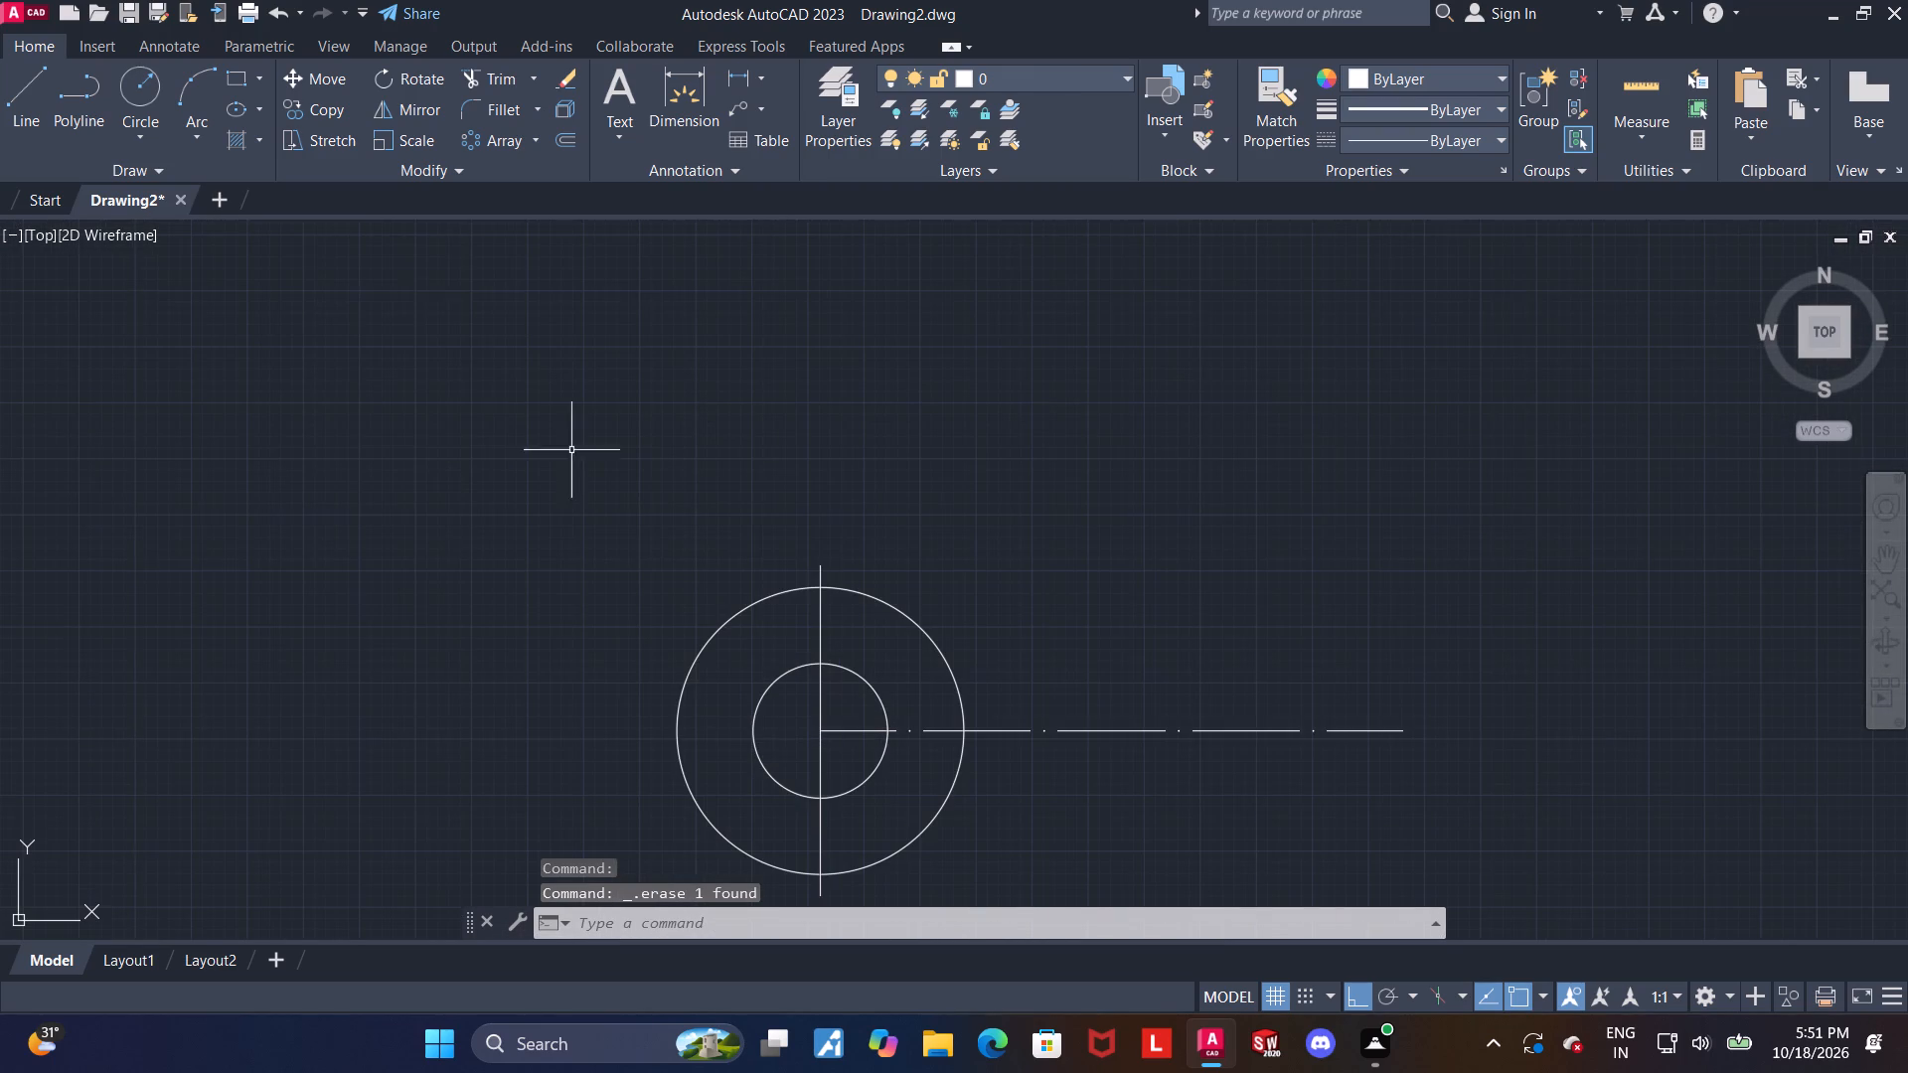
{"action": "key", "text": "Escape"}
{"action": "left_click", "coordinate": [6, 79]}
{"action": "scroll", "coordinate": [816, 727], "scroll_direction": "up", "scroll_amount": 5}
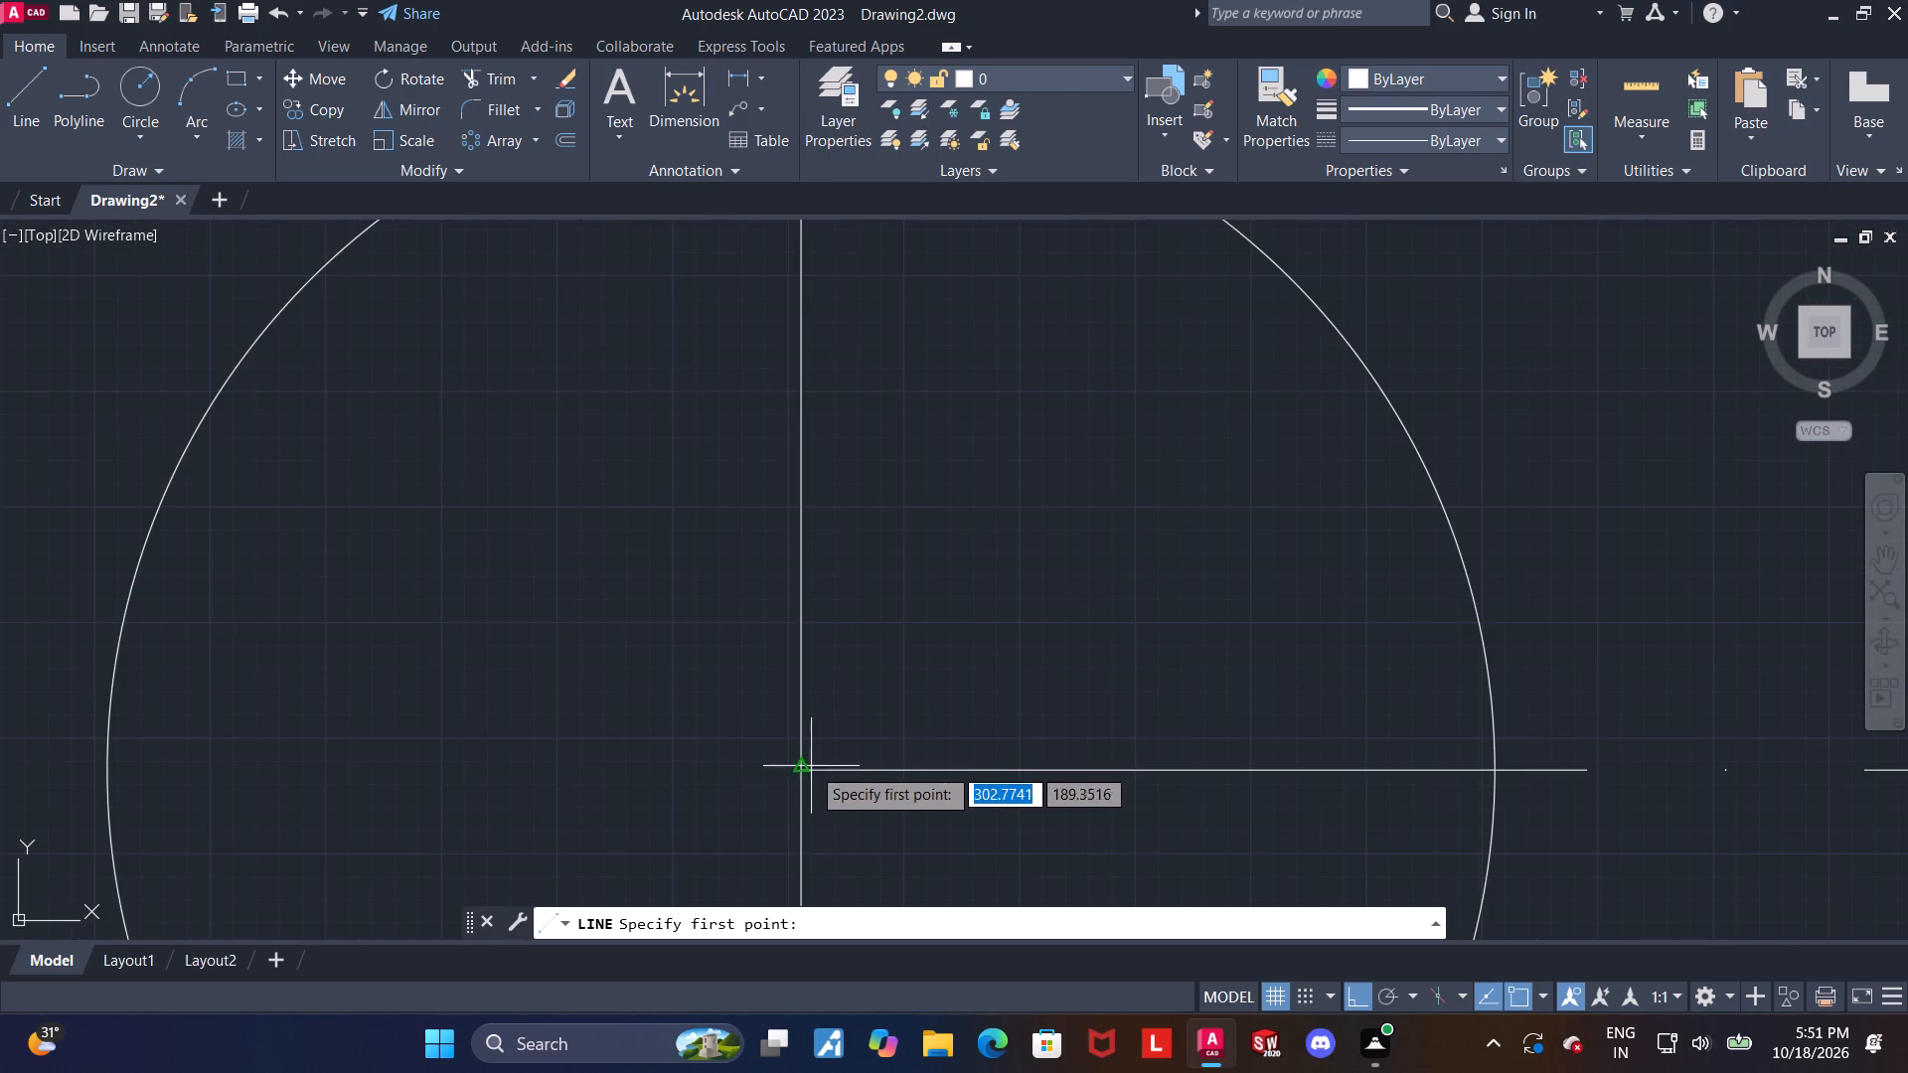
{"action": "scroll", "coordinate": [804, 787], "scroll_direction": "up", "scroll_amount": 4}
{"action": "scroll", "coordinate": [728, 666], "scroll_direction": "up", "scroll_amount": 2}
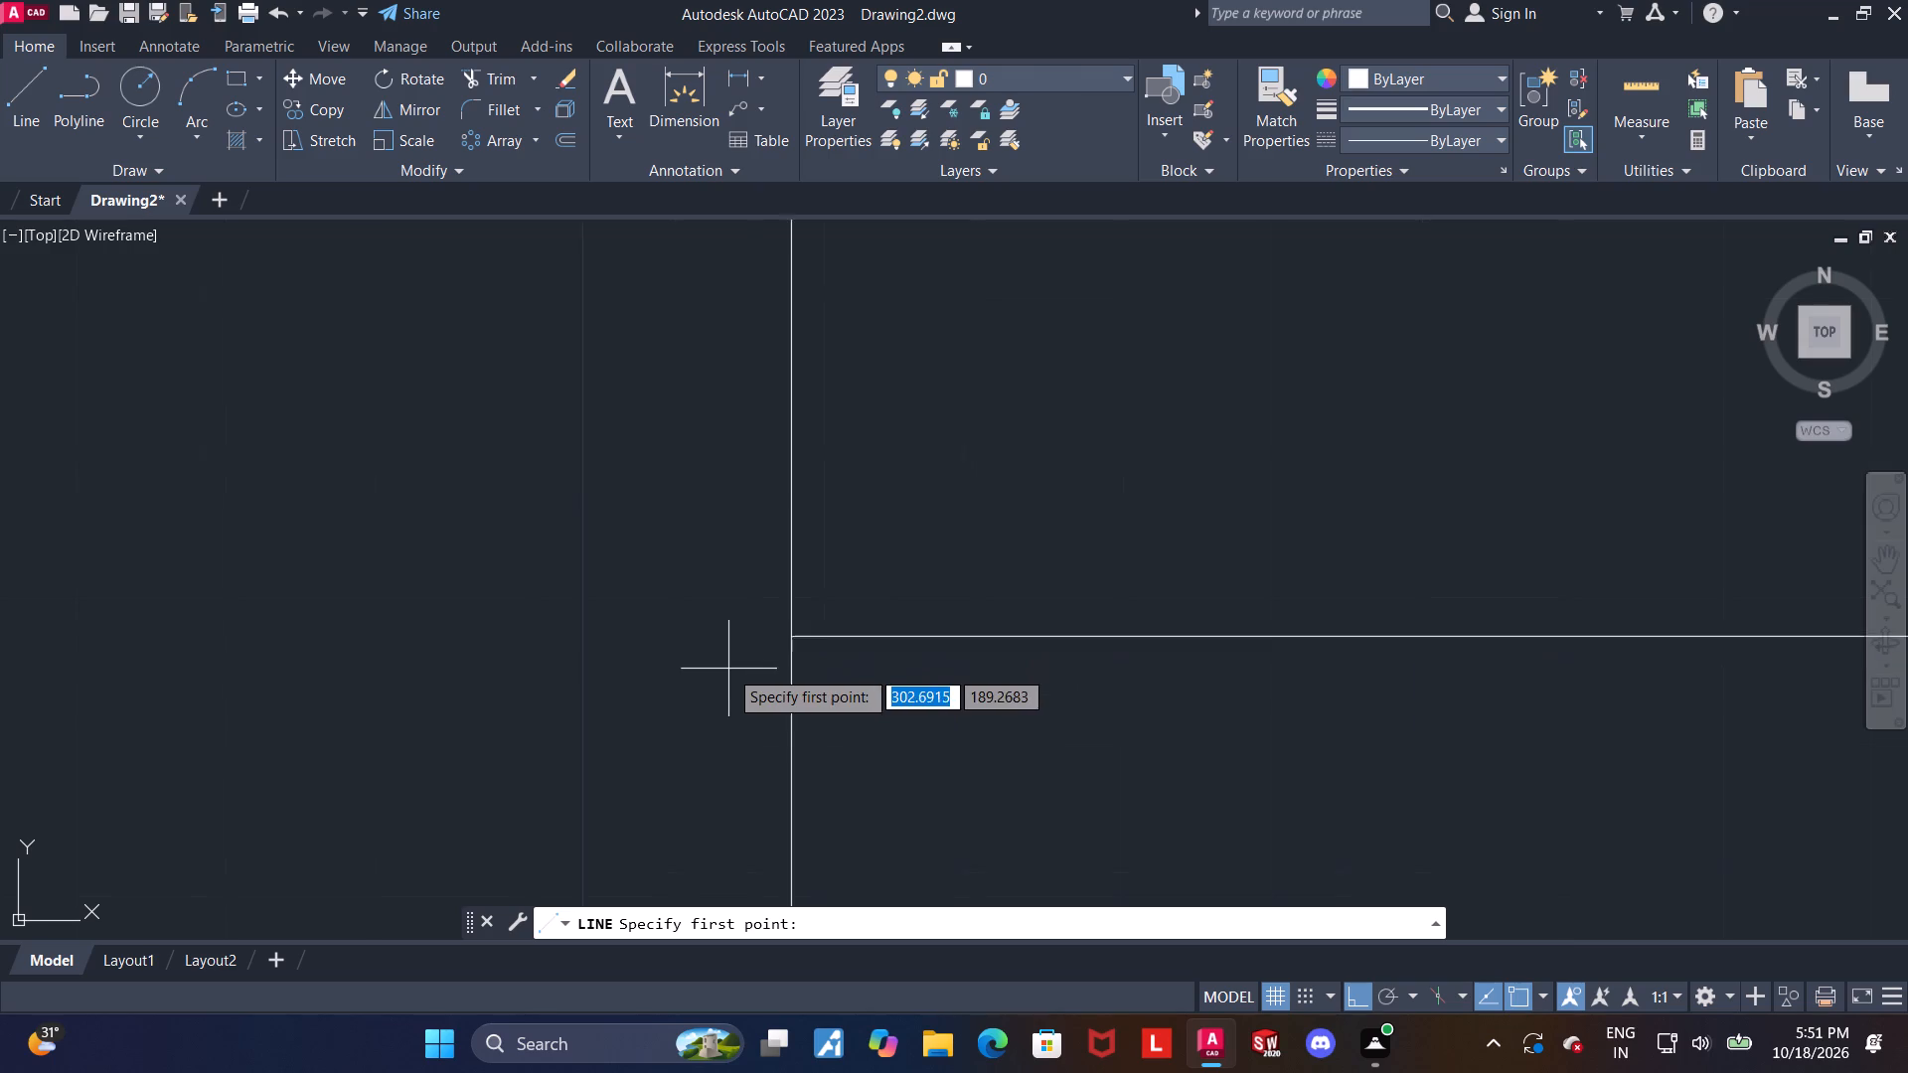
{"action": "scroll", "coordinate": [728, 669], "scroll_direction": "up", "scroll_amount": 2}
{"action": "left_click", "coordinate": [881, 581]}
{"action": "scroll", "coordinate": [881, 581], "scroll_direction": "down", "scroll_amount": 8}
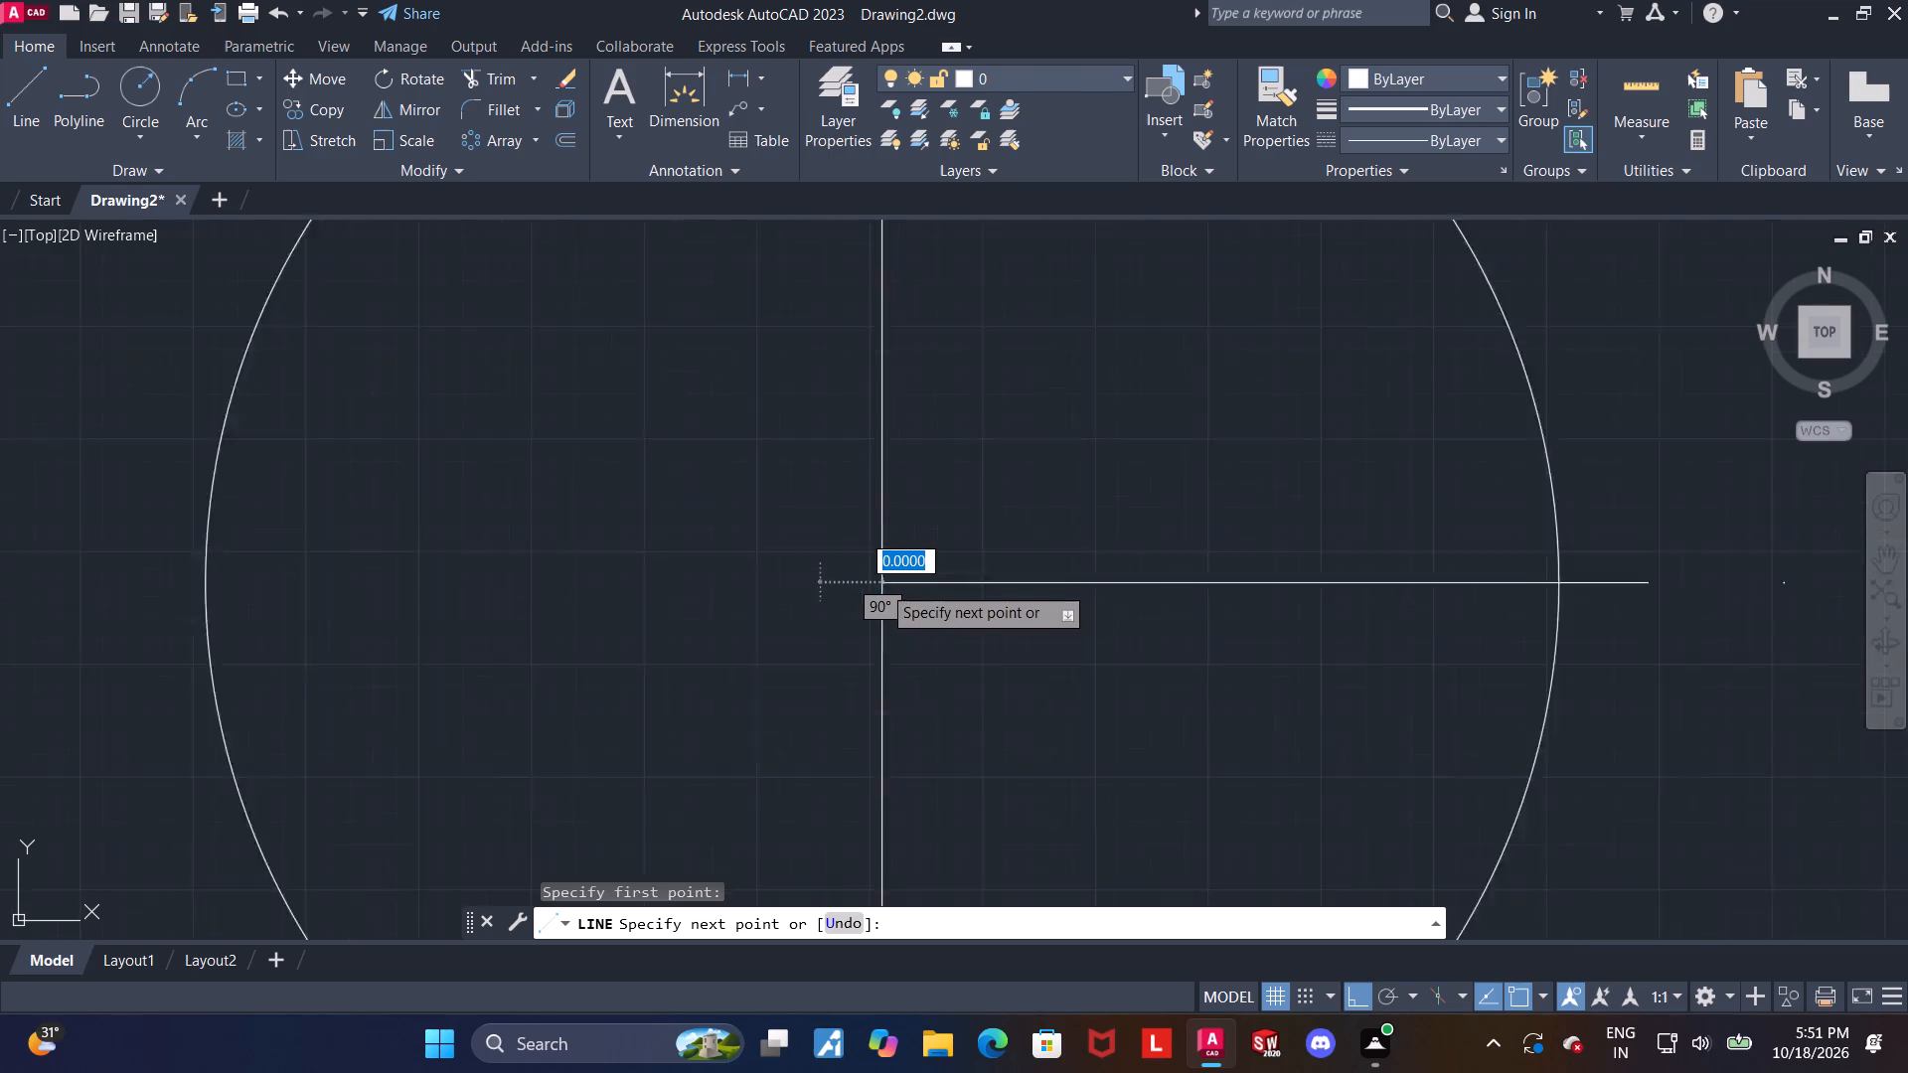
{"action": "scroll", "coordinate": [881, 585], "scroll_direction": "down", "scroll_amount": 4}
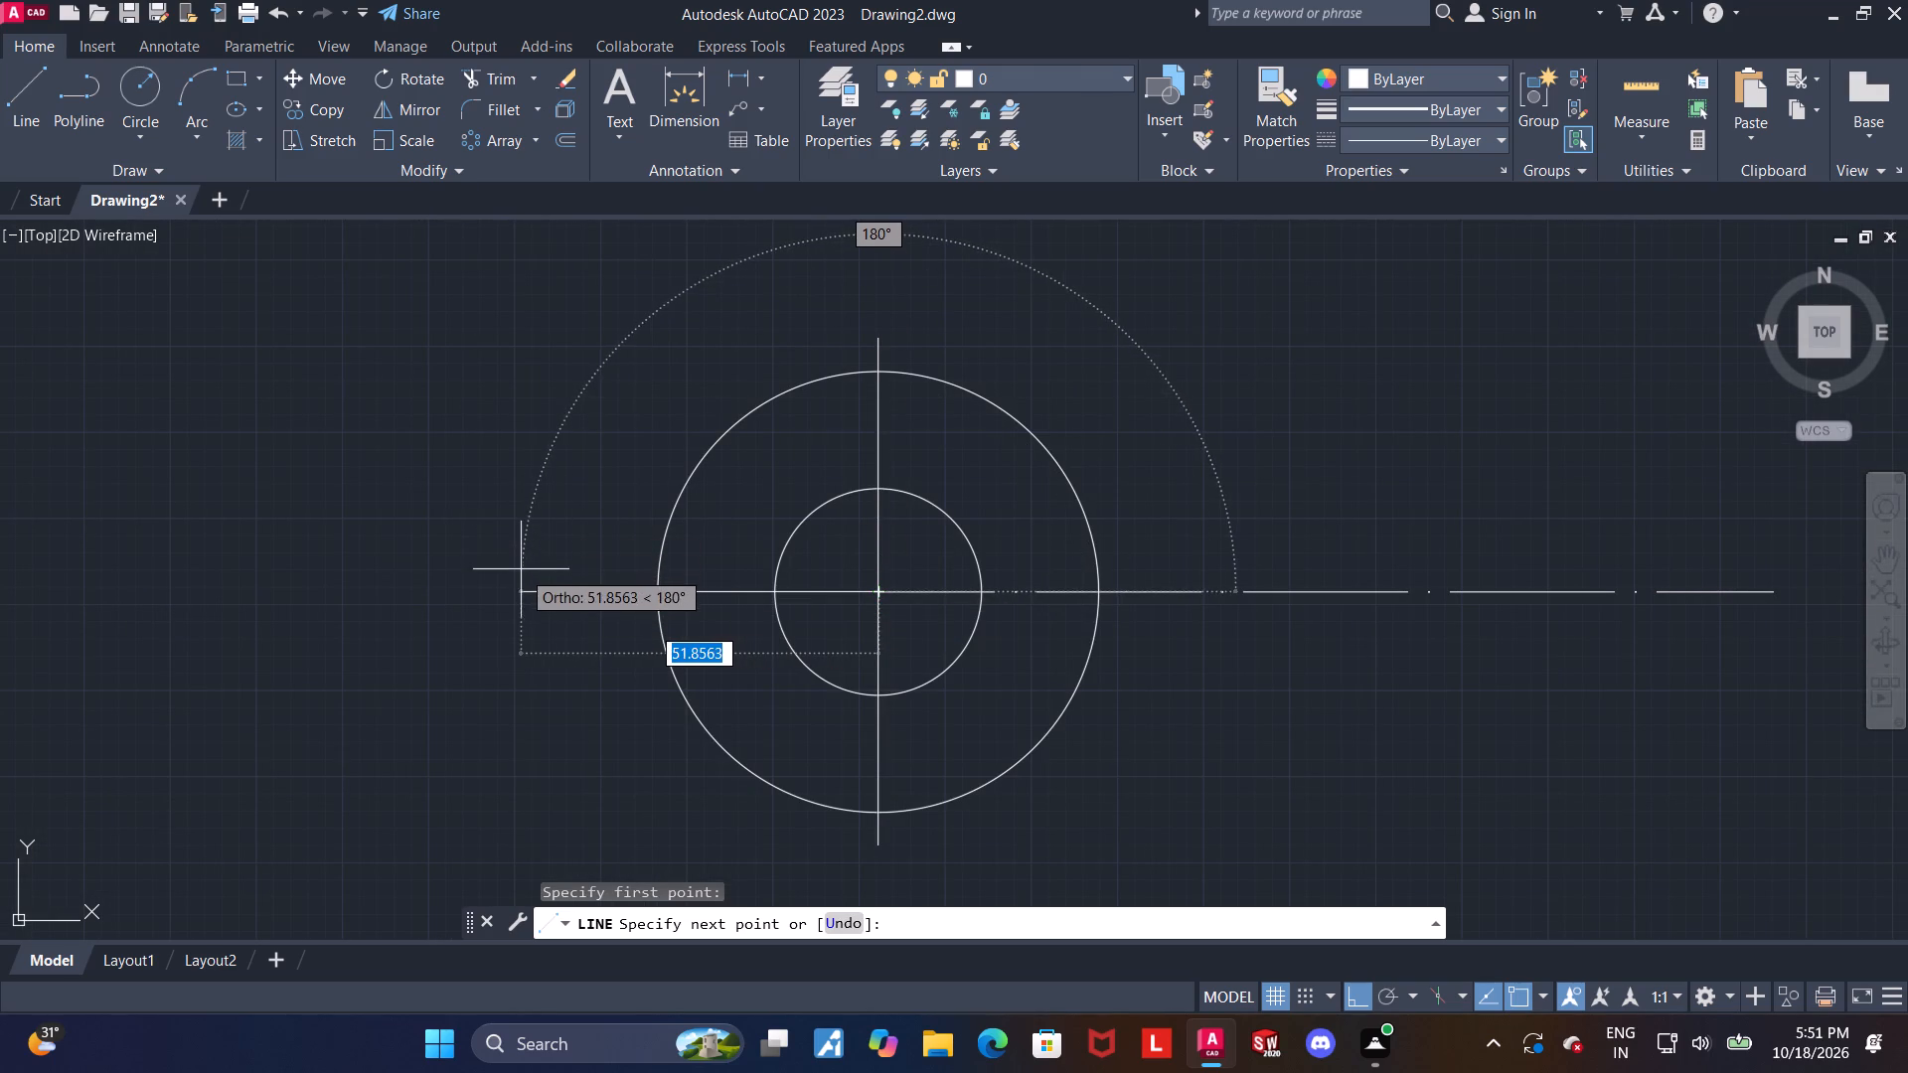
{"action": "left_click", "coordinate": [608, 592]}
{"action": "key", "text": "Escape"}
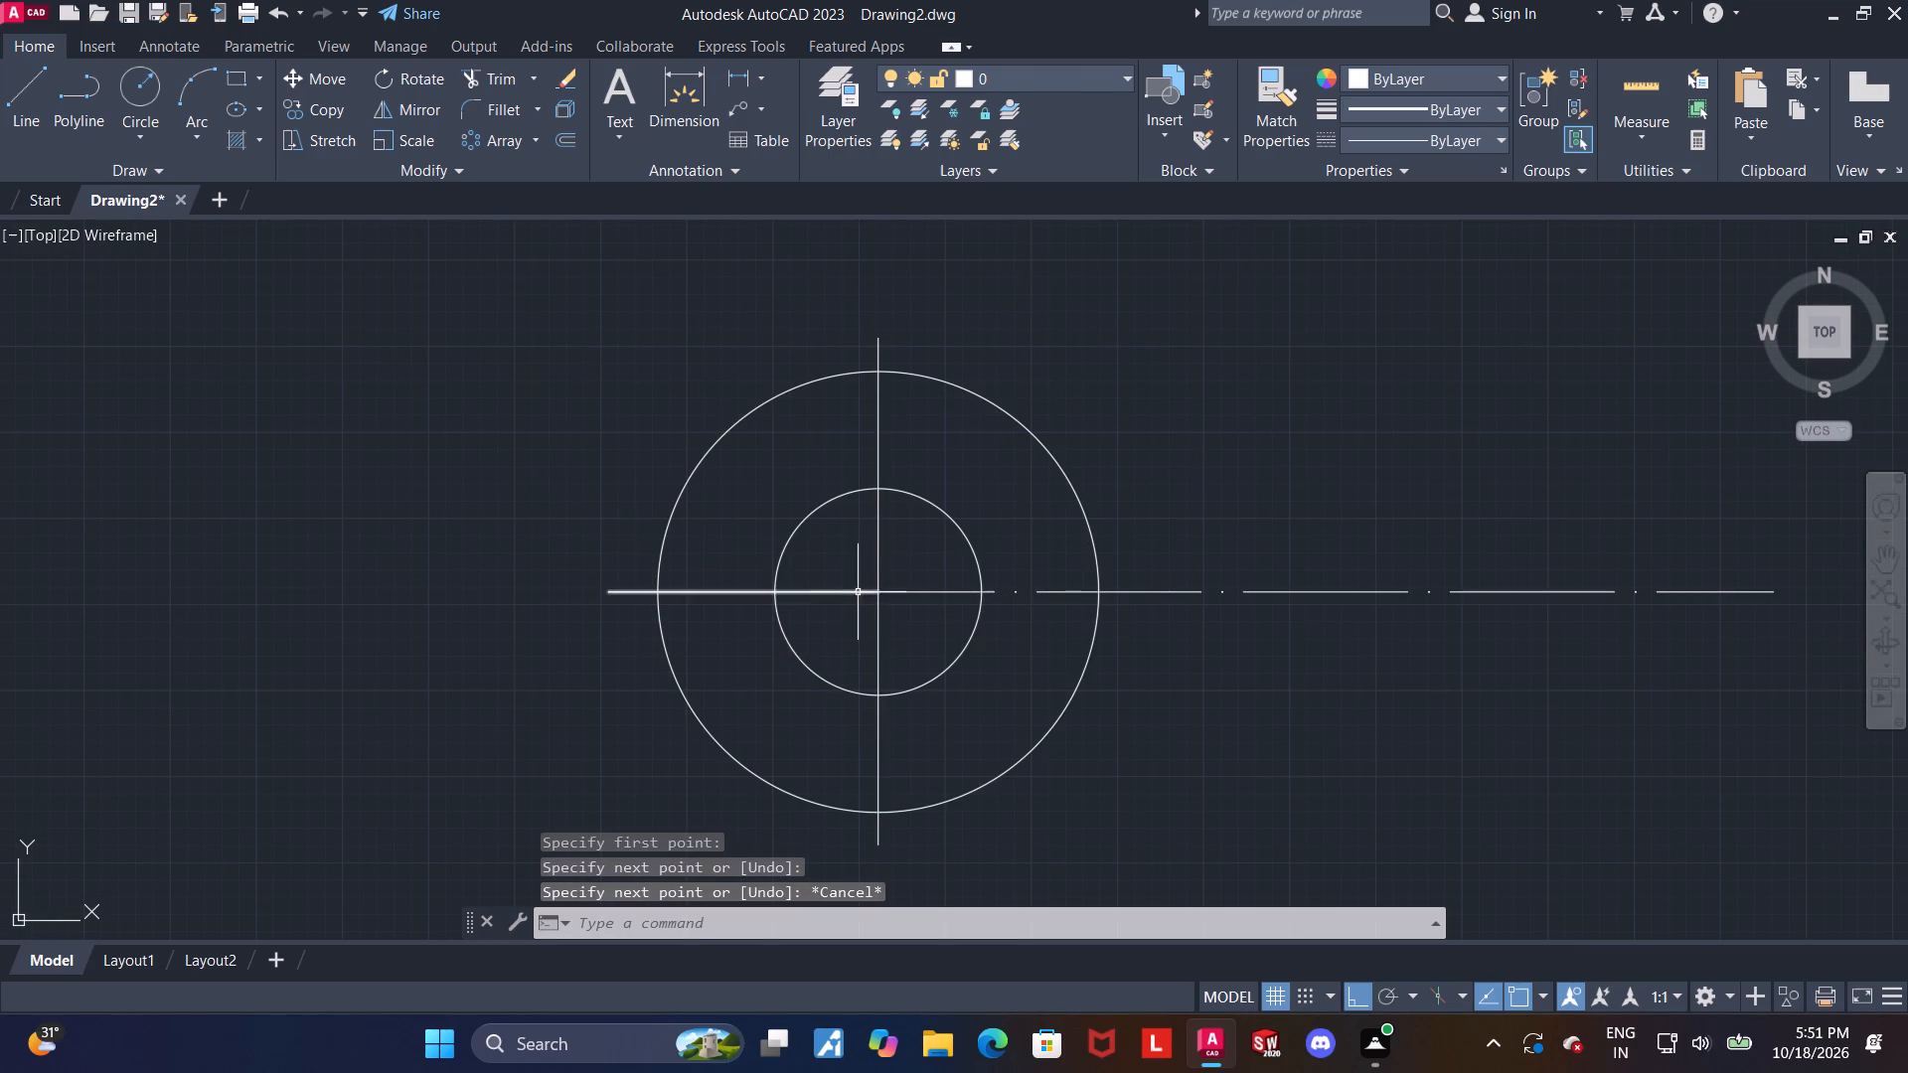
Join the left-hand extension and the centre line into one horizontal line.
{"action": "left_click", "coordinate": [858, 593]}
{"action": "left_click", "coordinate": [1123, 594]}
{"action": "key", "text": "j"}
{"action": "key", "text": "Return"}
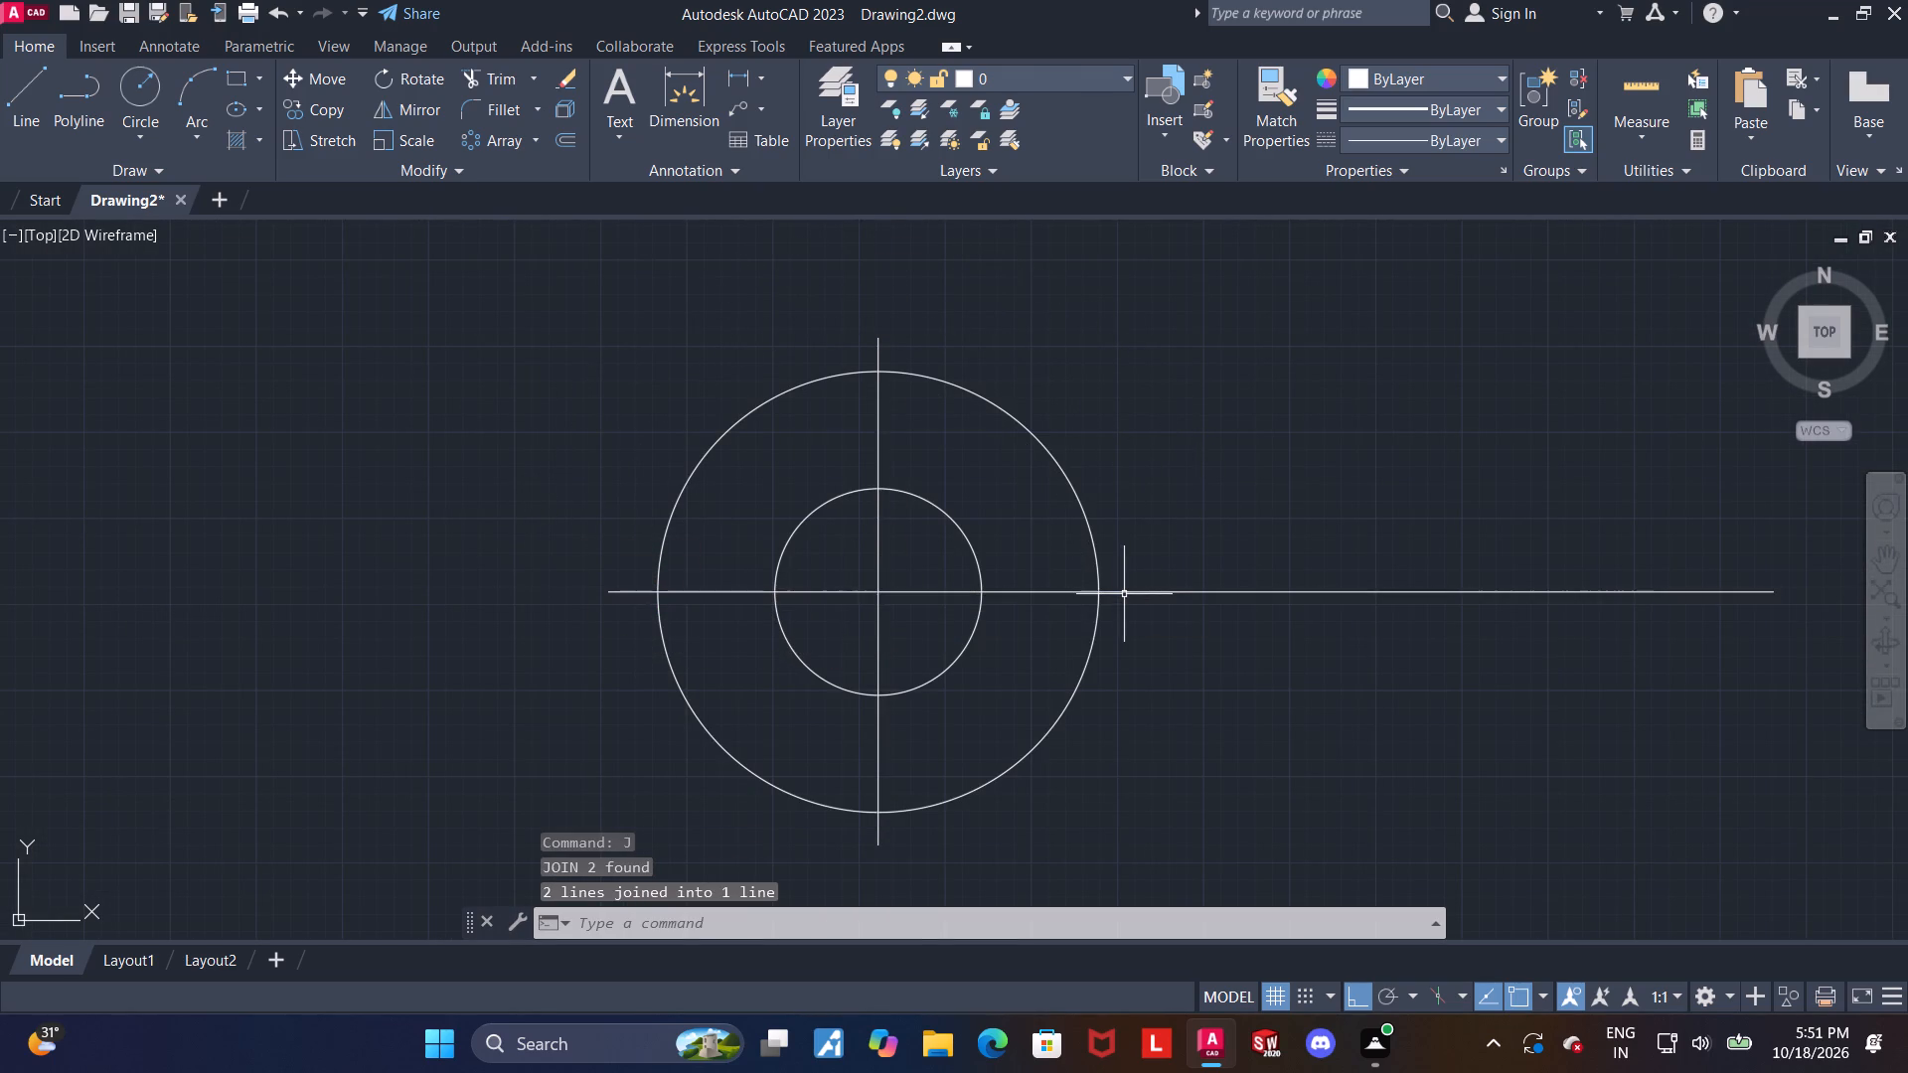
{"action": "key", "text": "Escape"}
Apply the ACAD_ISO04W100 linetype and cyan colour to the joined horizontal centre line.
{"action": "left_click", "coordinate": [1132, 591]}
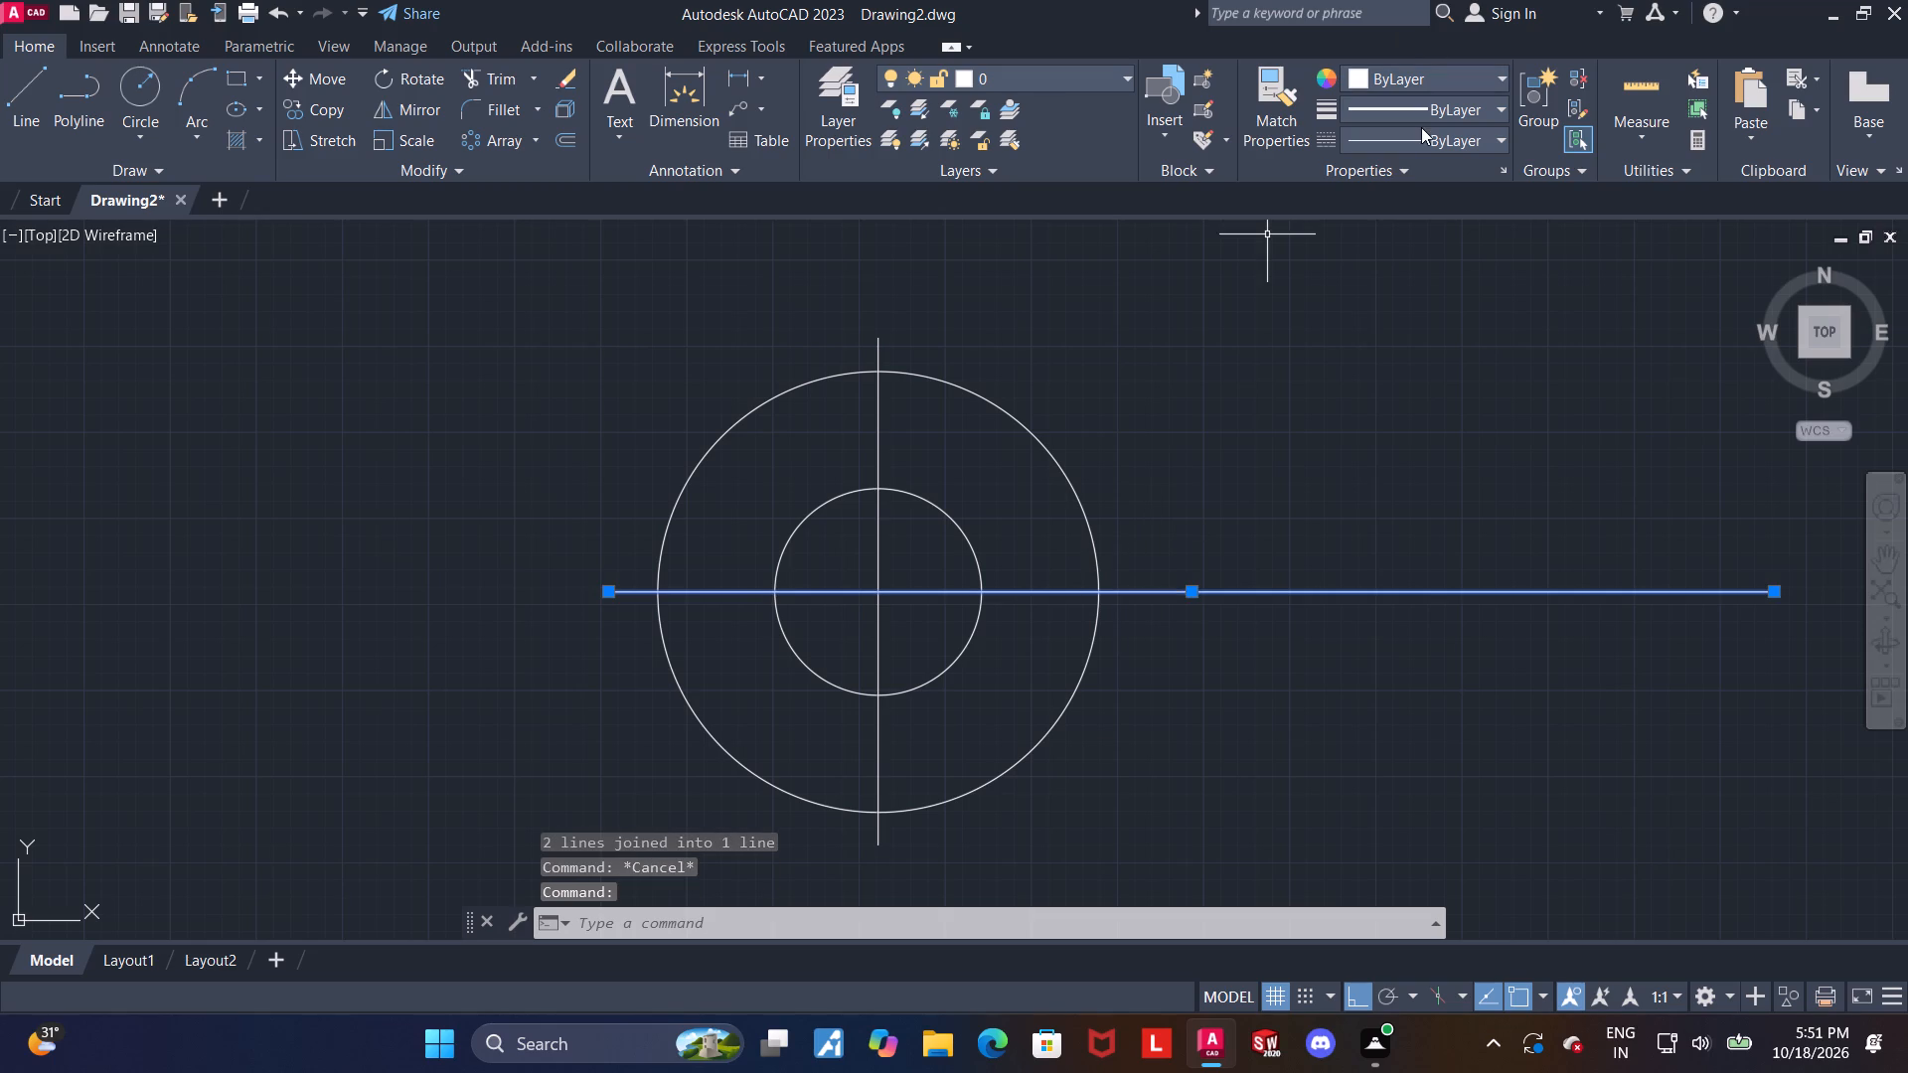
{"action": "left_click", "coordinate": [1421, 127]}
{"action": "left_click", "coordinate": [1428, 225]}
{"action": "left_click", "coordinate": [1415, 75]}
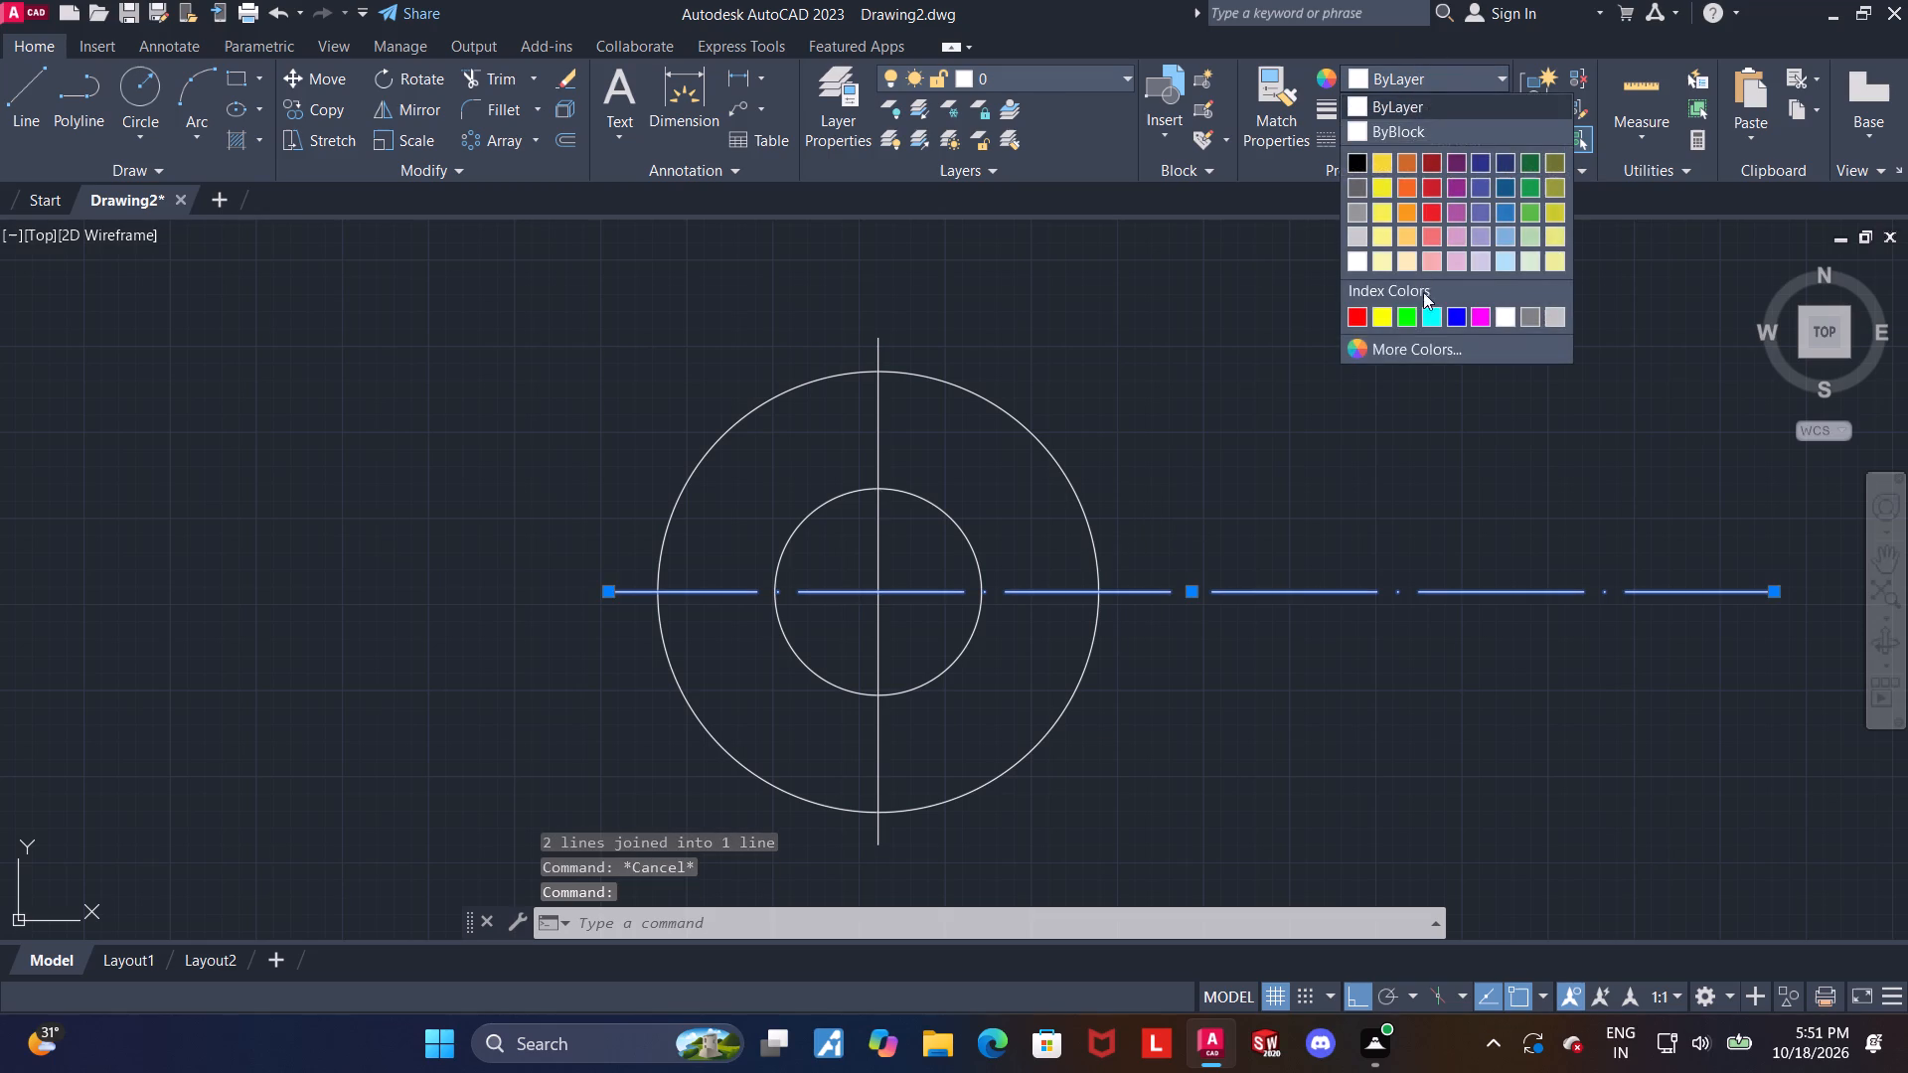
{"action": "left_click", "coordinate": [1425, 315]}
{"action": "key", "text": "Escape"}
{"action": "scroll", "coordinate": [1406, 325], "scroll_direction": "down", "scroll_amount": 1}
{"action": "scroll", "coordinate": [1275, 411], "scroll_direction": "up", "scroll_amount": 1}
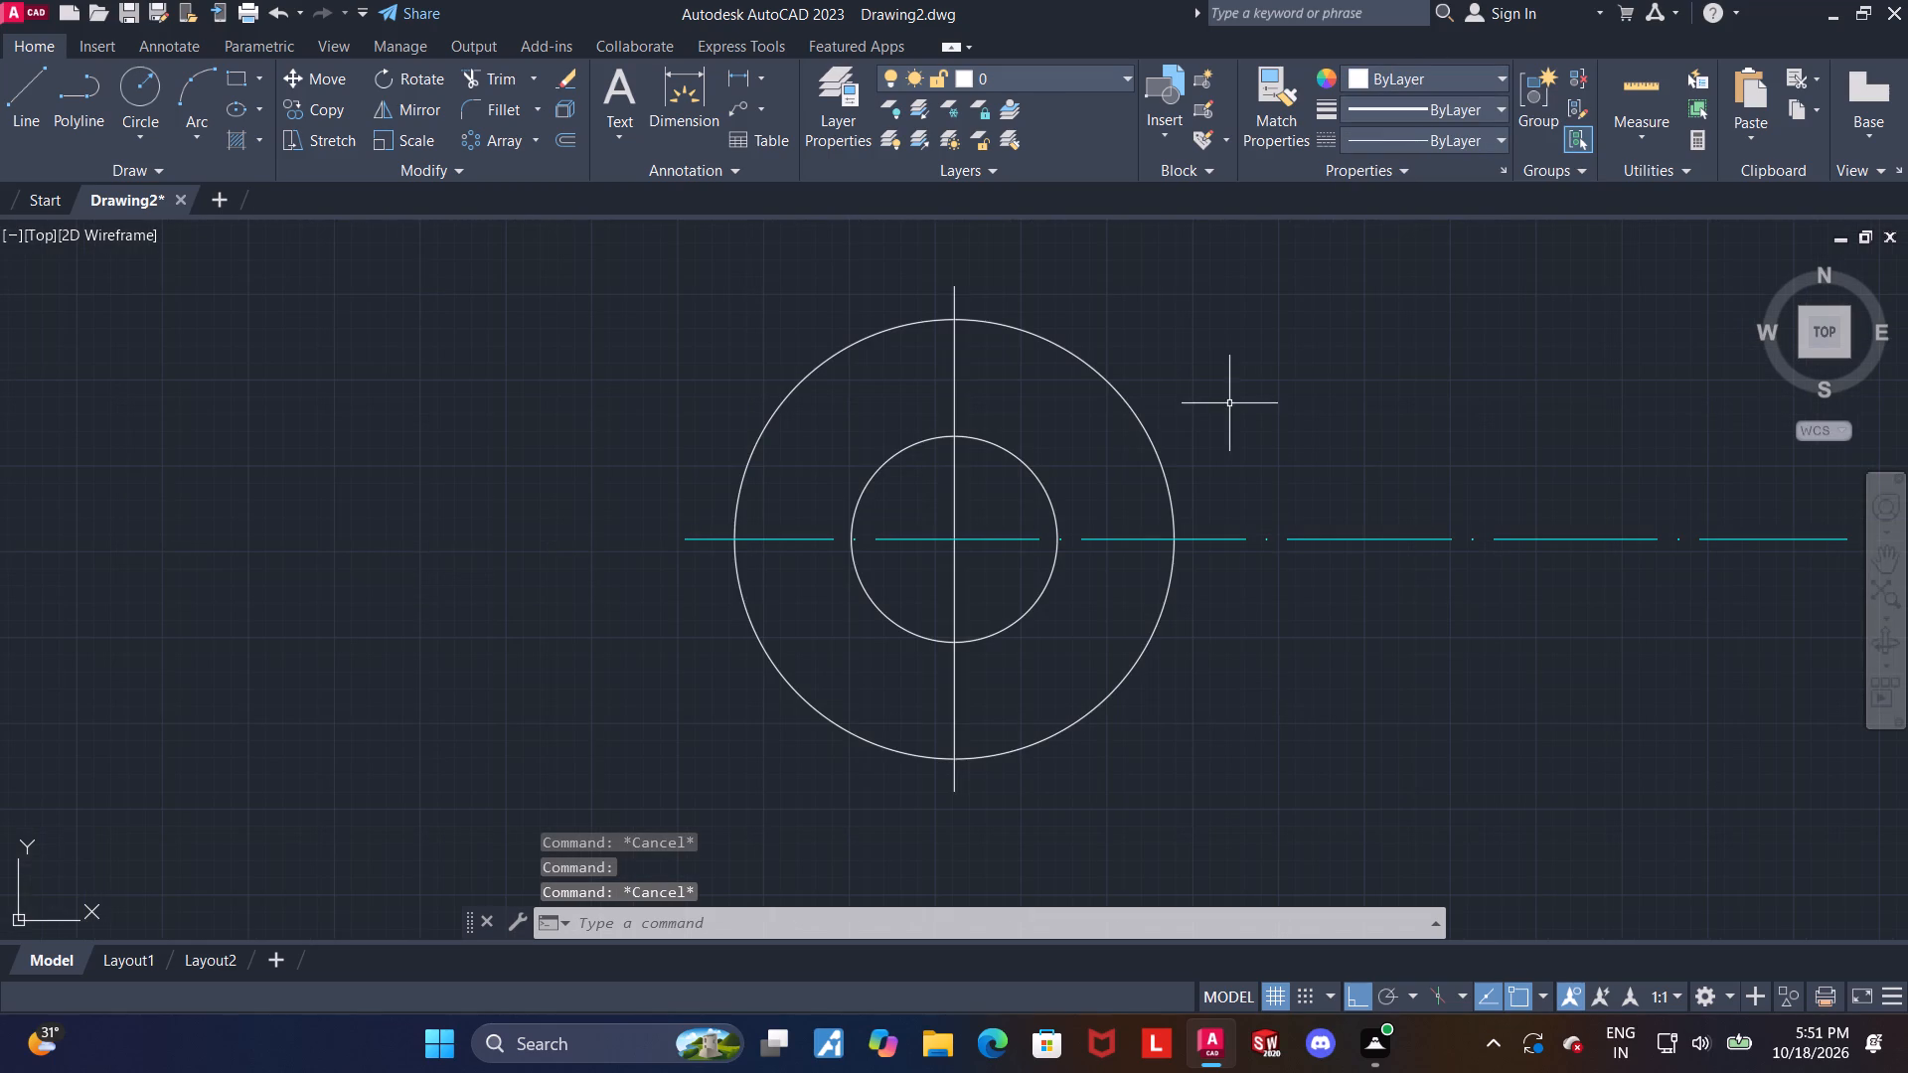
Apply the ACAD_ISO04W100 linetype and cyan colour to the vertical line through the circles.
{"action": "left_click", "coordinate": [959, 382]}
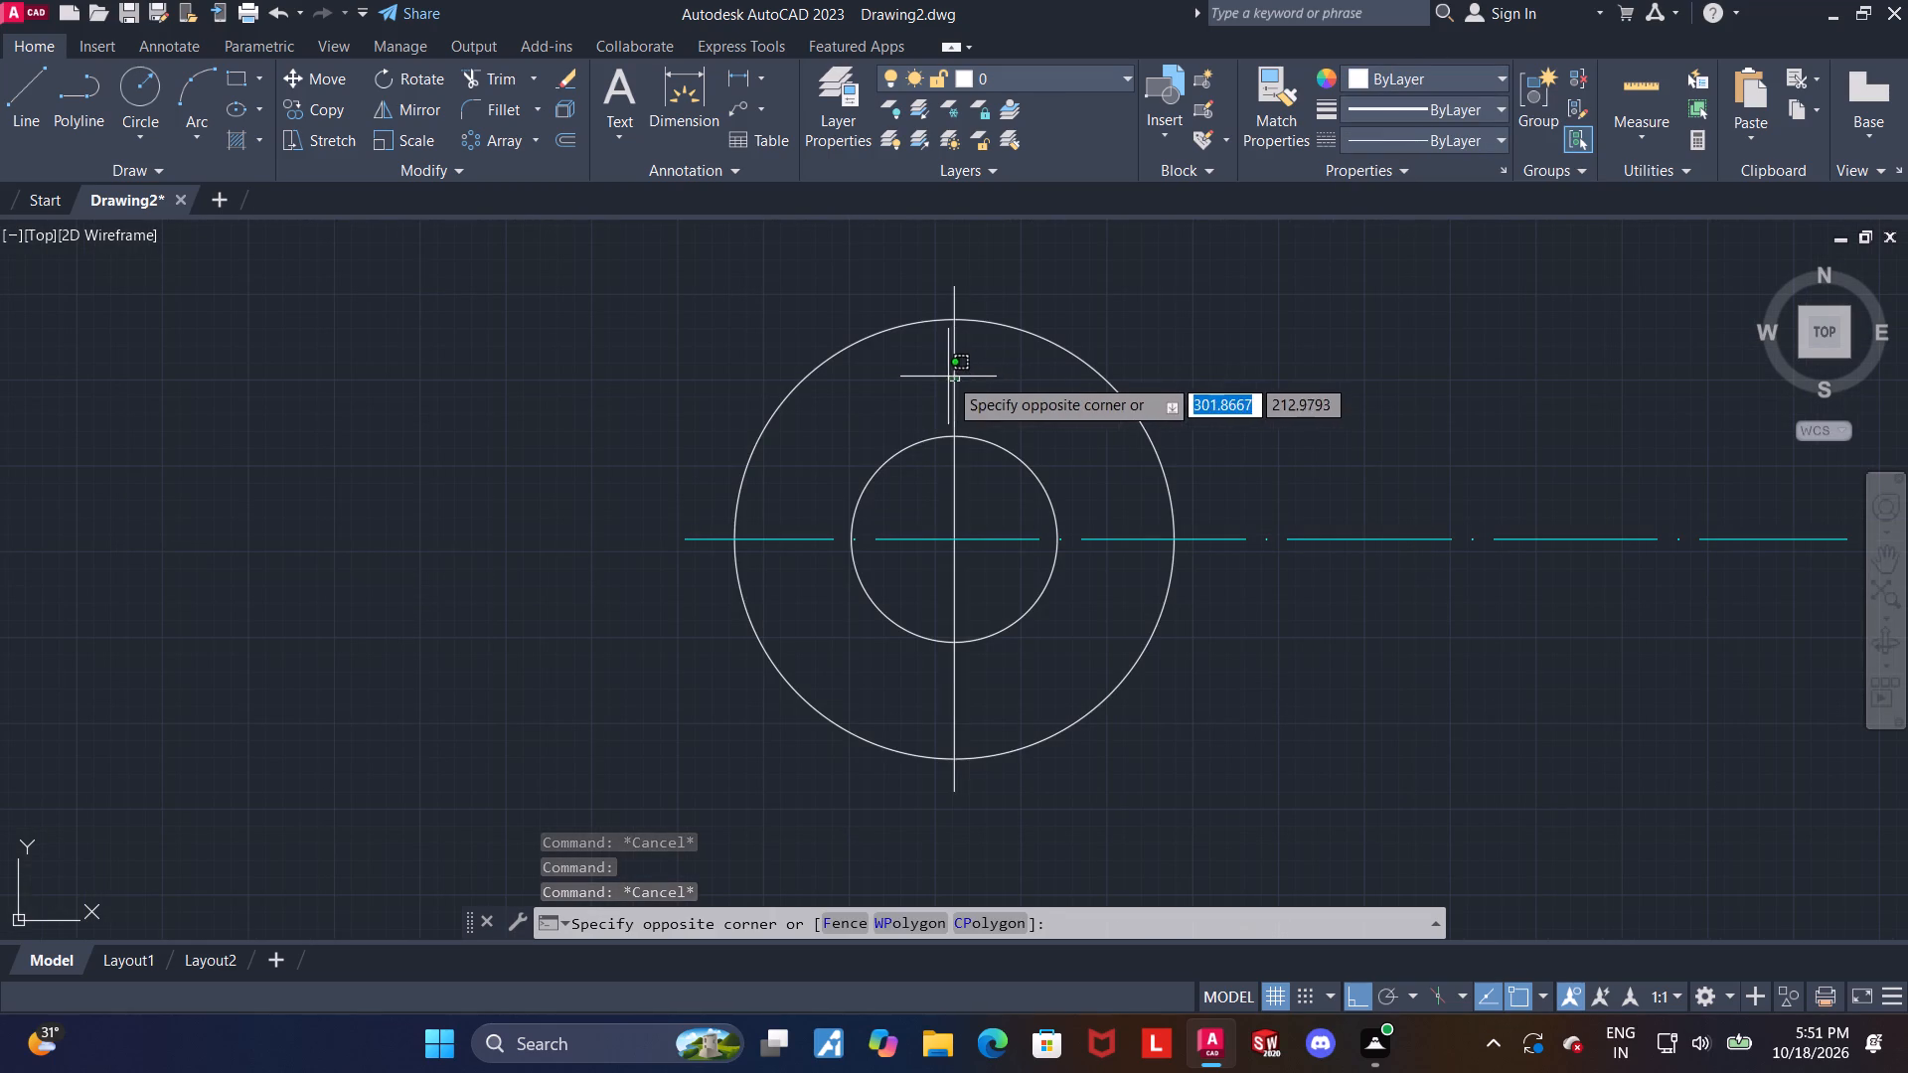
{"action": "left_click", "coordinate": [948, 377]}
{"action": "left_click", "coordinate": [1411, 131]}
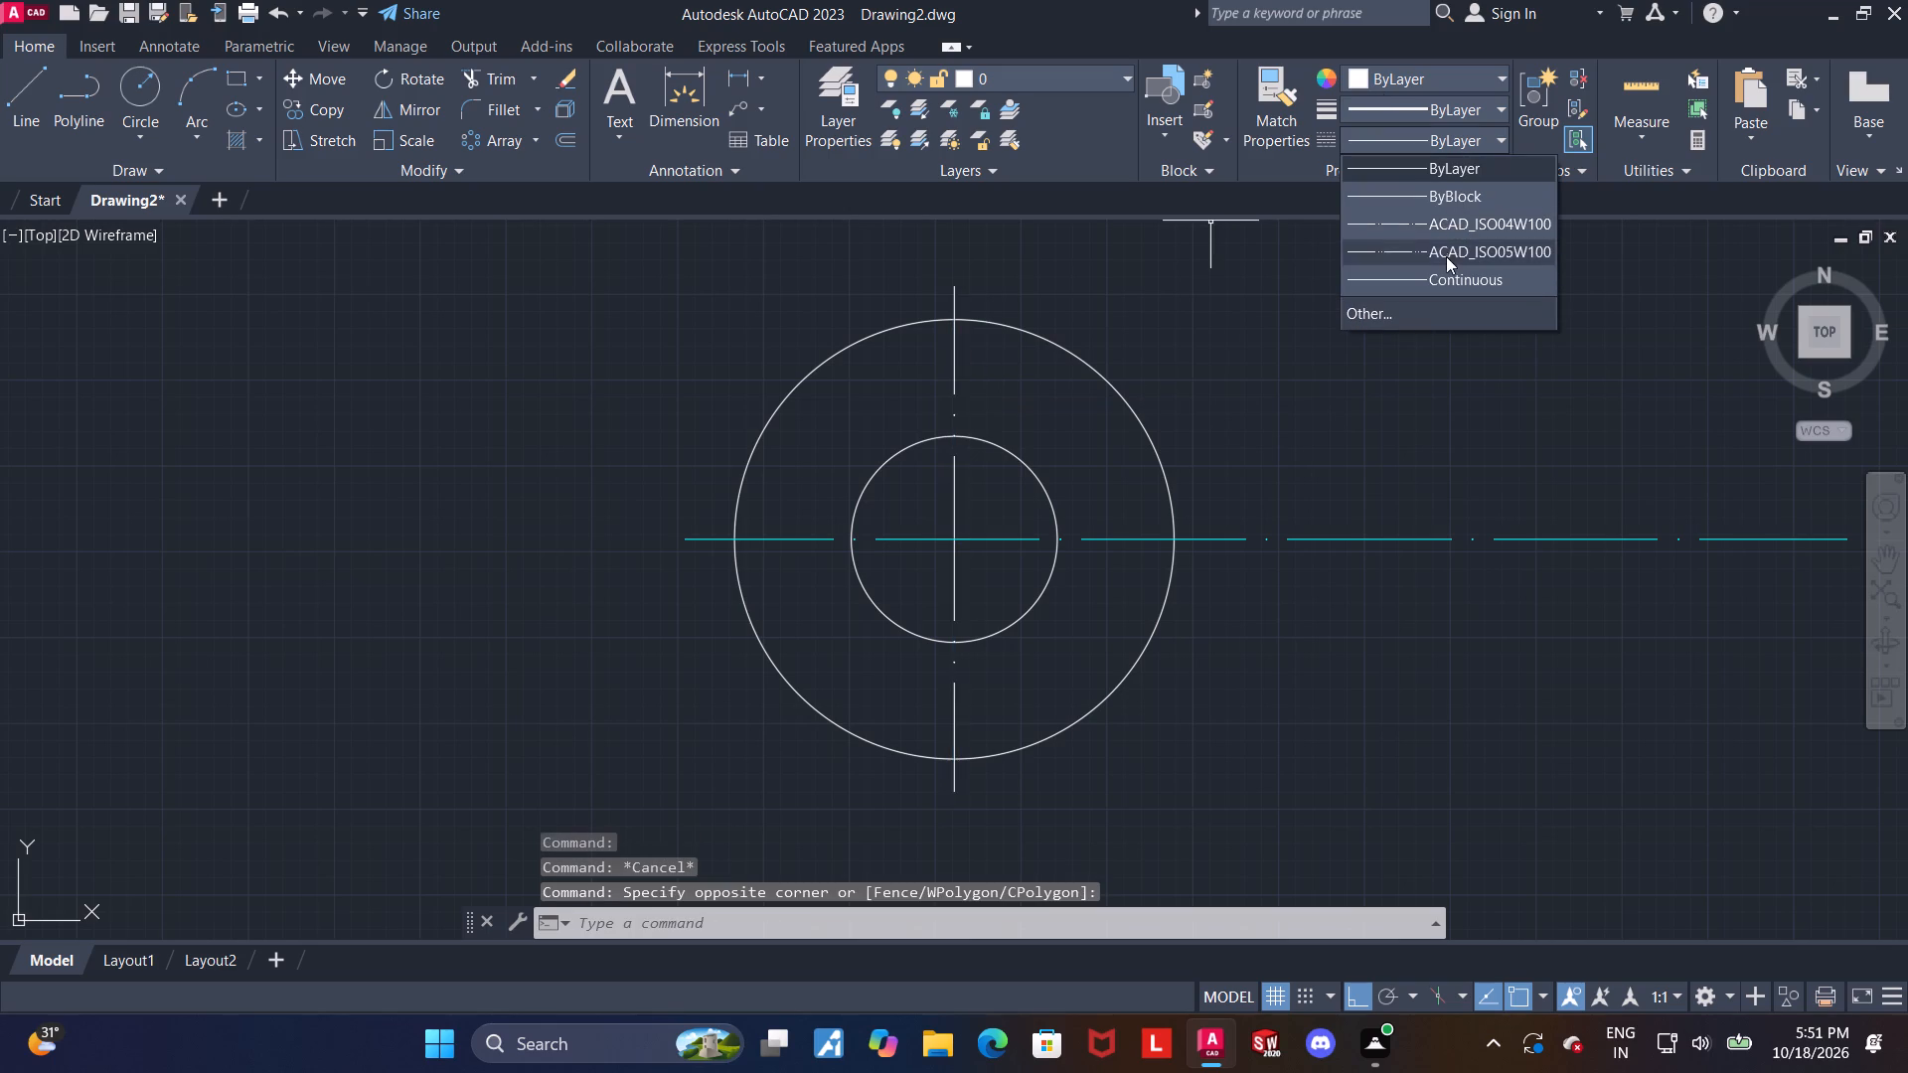
{"action": "left_click", "coordinate": [1443, 231]}
{"action": "left_click", "coordinate": [1426, 76]}
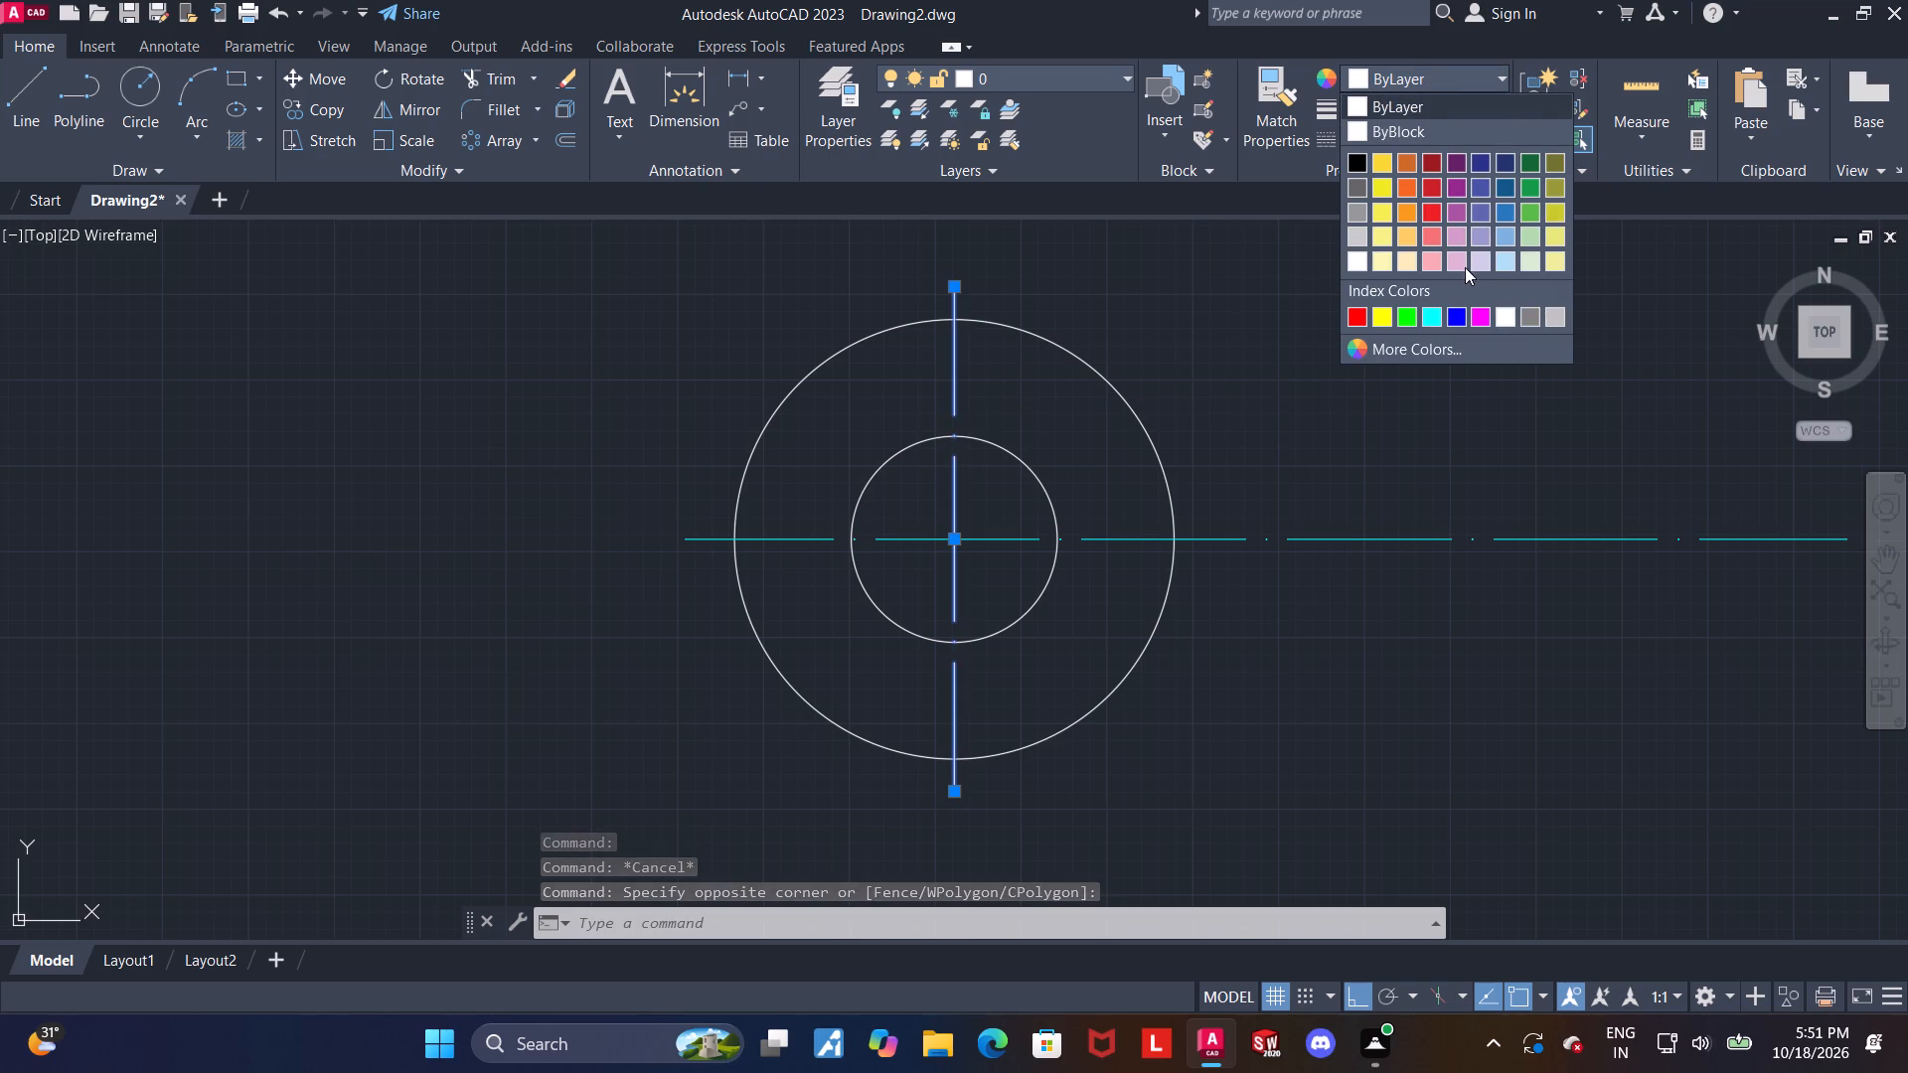
{"action": "left_click", "coordinate": [1431, 320]}
{"action": "scroll", "coordinate": [1346, 276], "scroll_direction": "up", "scroll_amount": 1}
{"action": "scroll", "coordinate": [1175, 613], "scroll_direction": "up", "scroll_amount": 1}
{"action": "scroll", "coordinate": [1173, 610], "scroll_direction": "down", "scroll_amount": 4}
{"action": "scroll", "coordinate": [1219, 583], "scroll_direction": "up", "scroll_amount": 1}
{"action": "left_click", "coordinate": [1193, 498]}
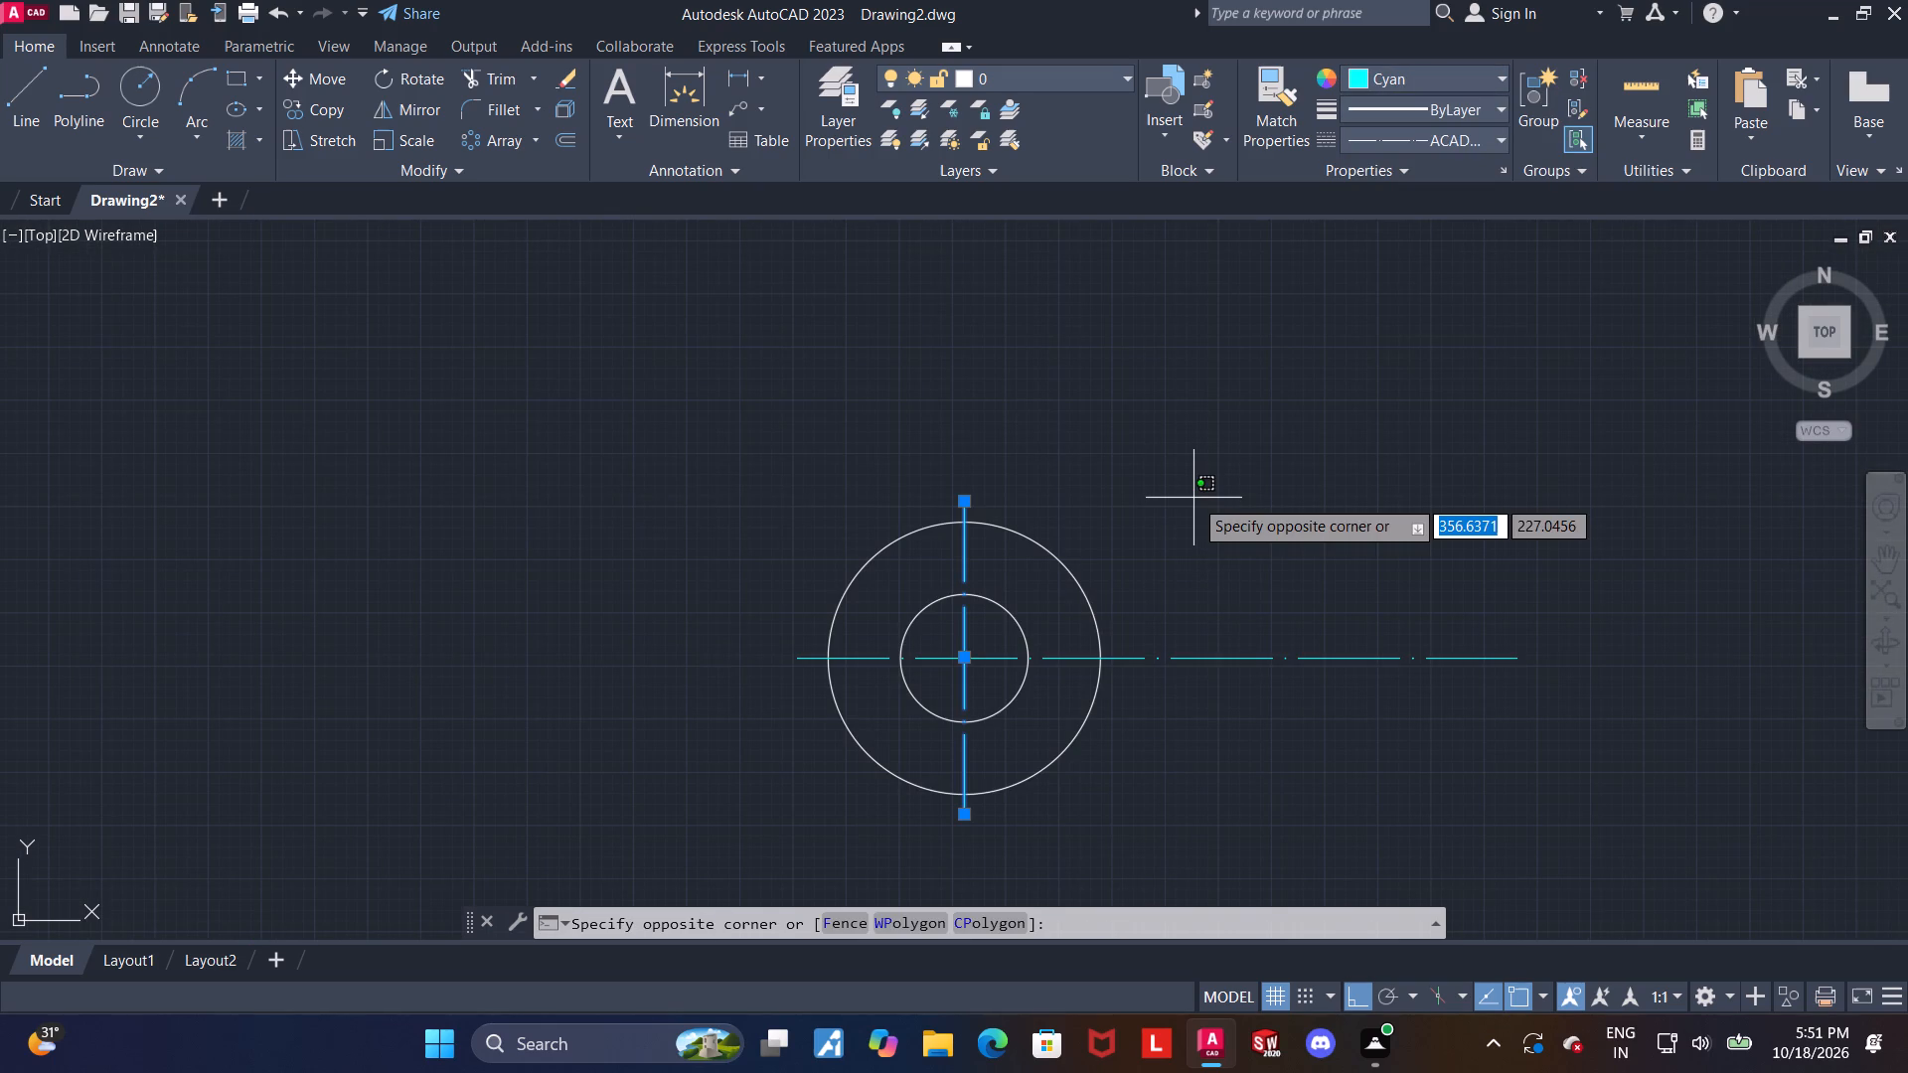
{"action": "key", "text": "Escape"}
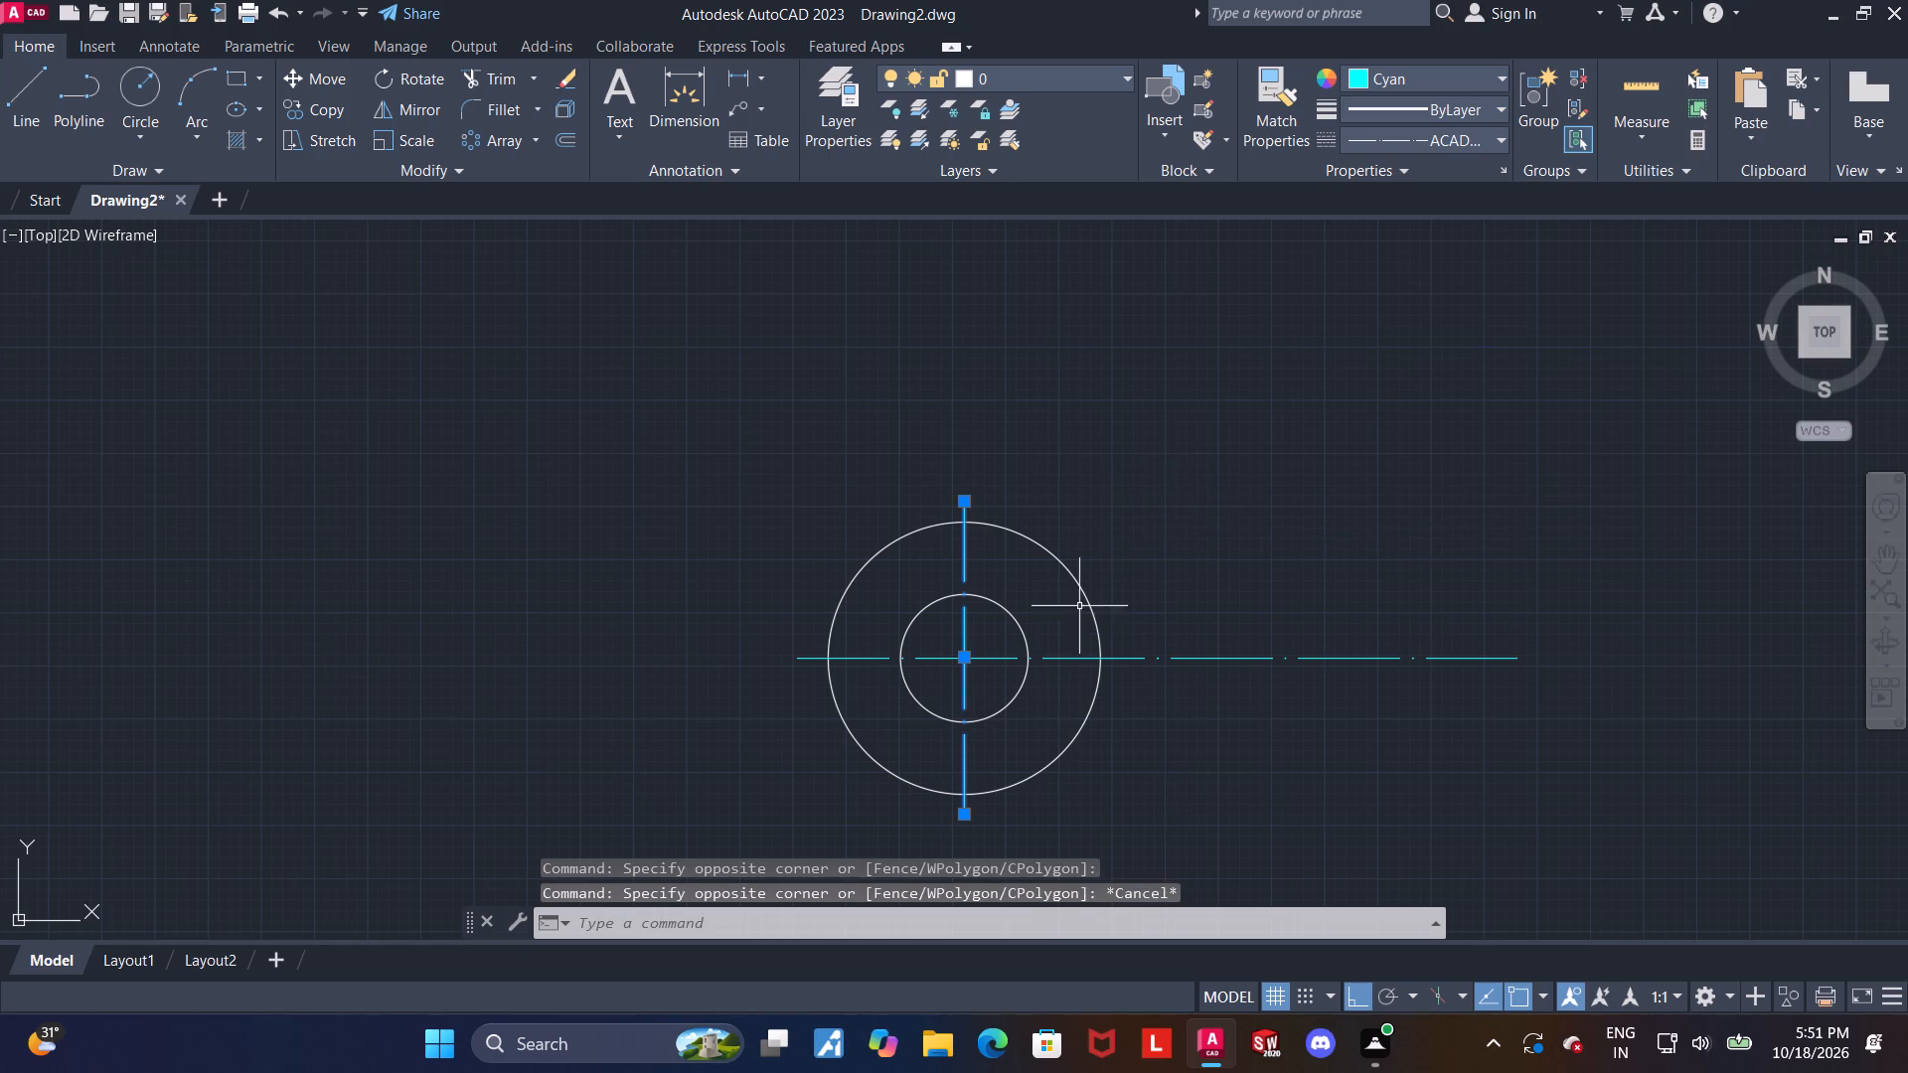
{"action": "scroll", "coordinate": [1000, 671], "scroll_direction": "up", "scroll_amount": 2}
{"action": "key", "text": "Escape"}
{"action": "key", "text": "Escape"}
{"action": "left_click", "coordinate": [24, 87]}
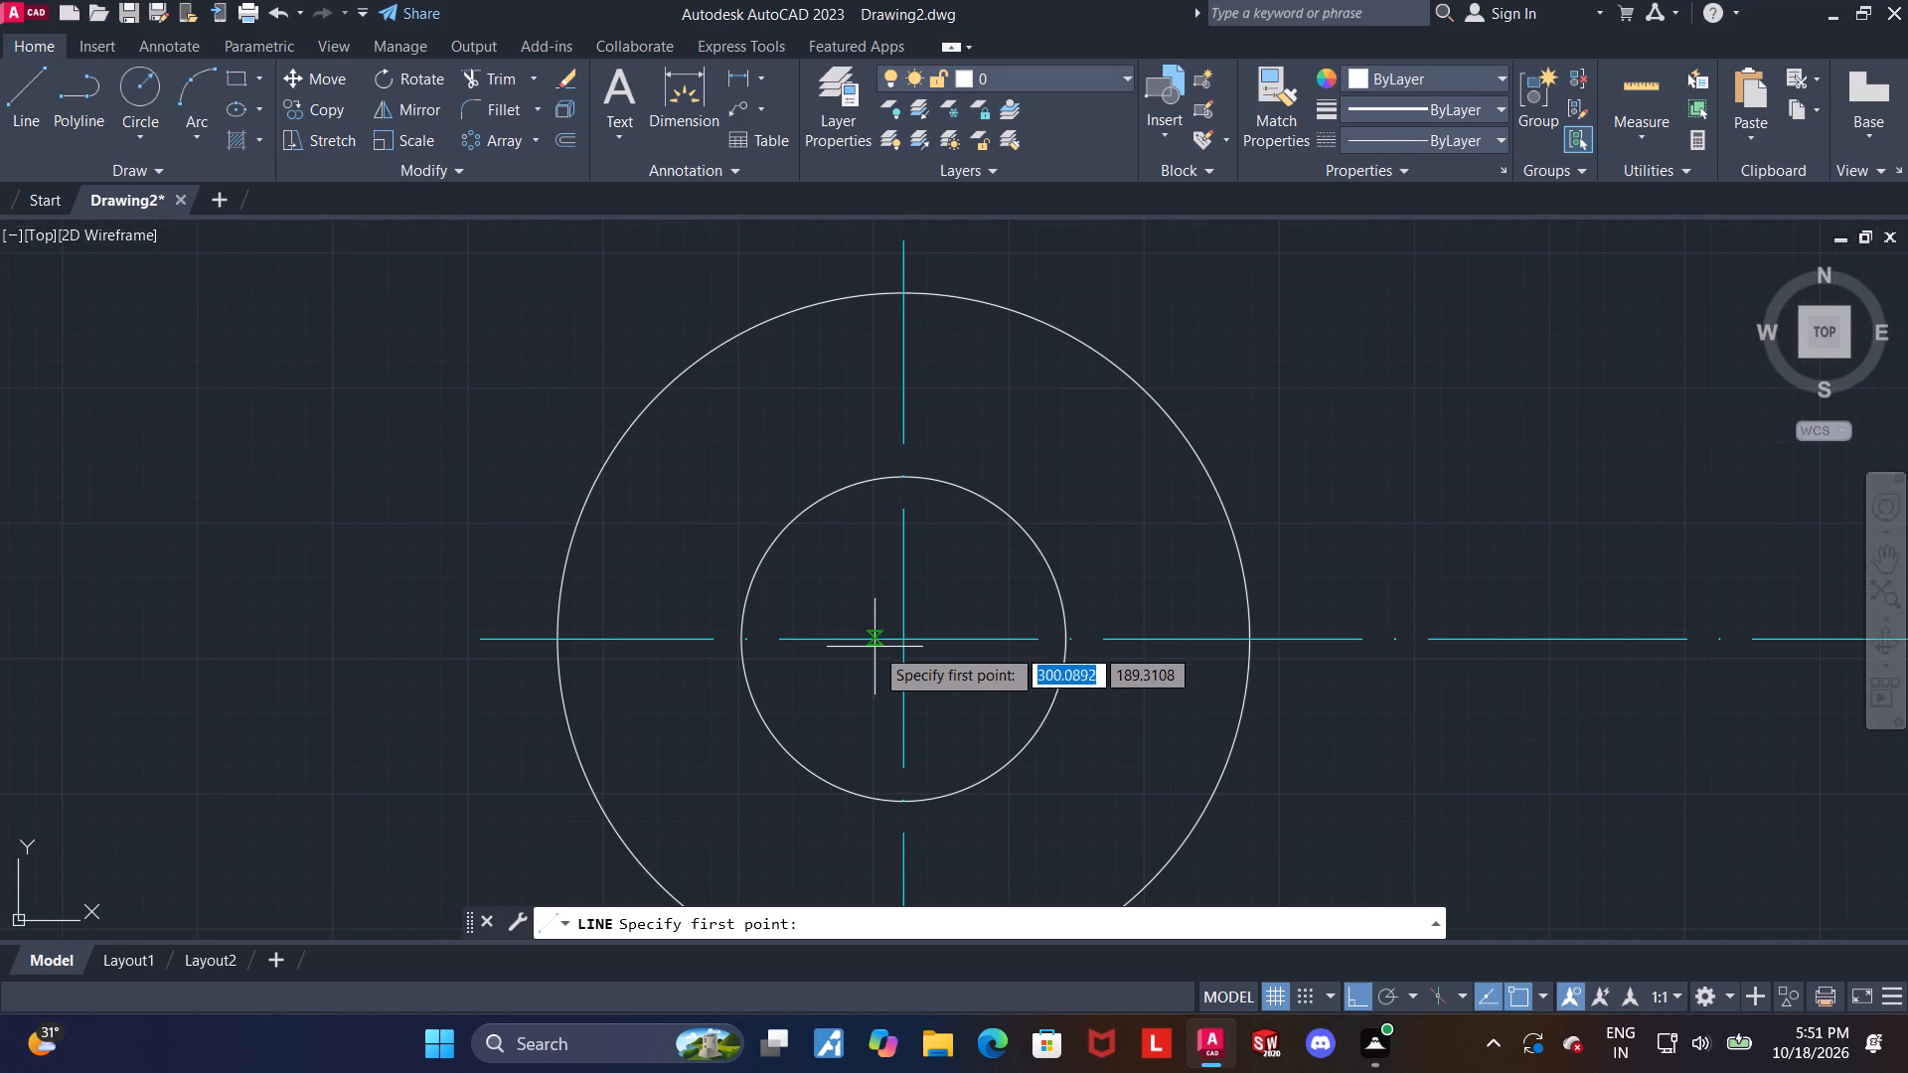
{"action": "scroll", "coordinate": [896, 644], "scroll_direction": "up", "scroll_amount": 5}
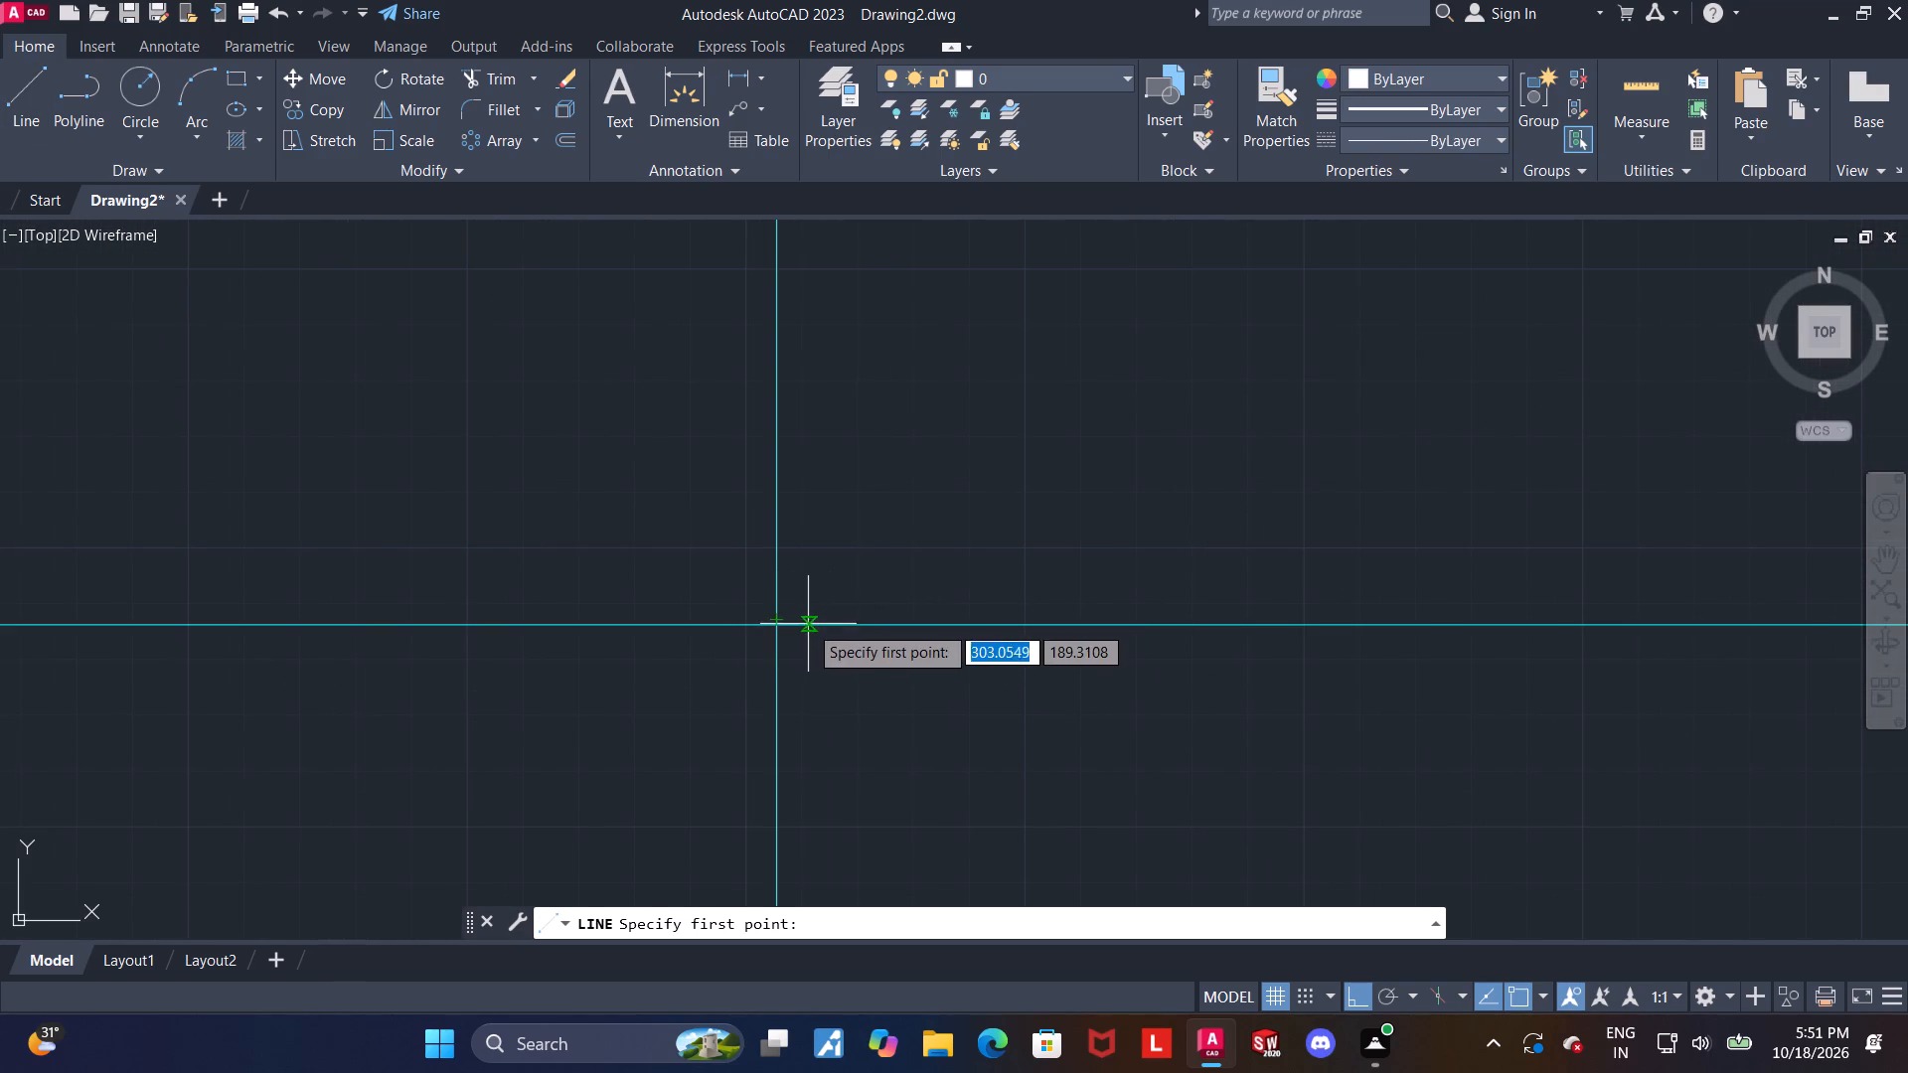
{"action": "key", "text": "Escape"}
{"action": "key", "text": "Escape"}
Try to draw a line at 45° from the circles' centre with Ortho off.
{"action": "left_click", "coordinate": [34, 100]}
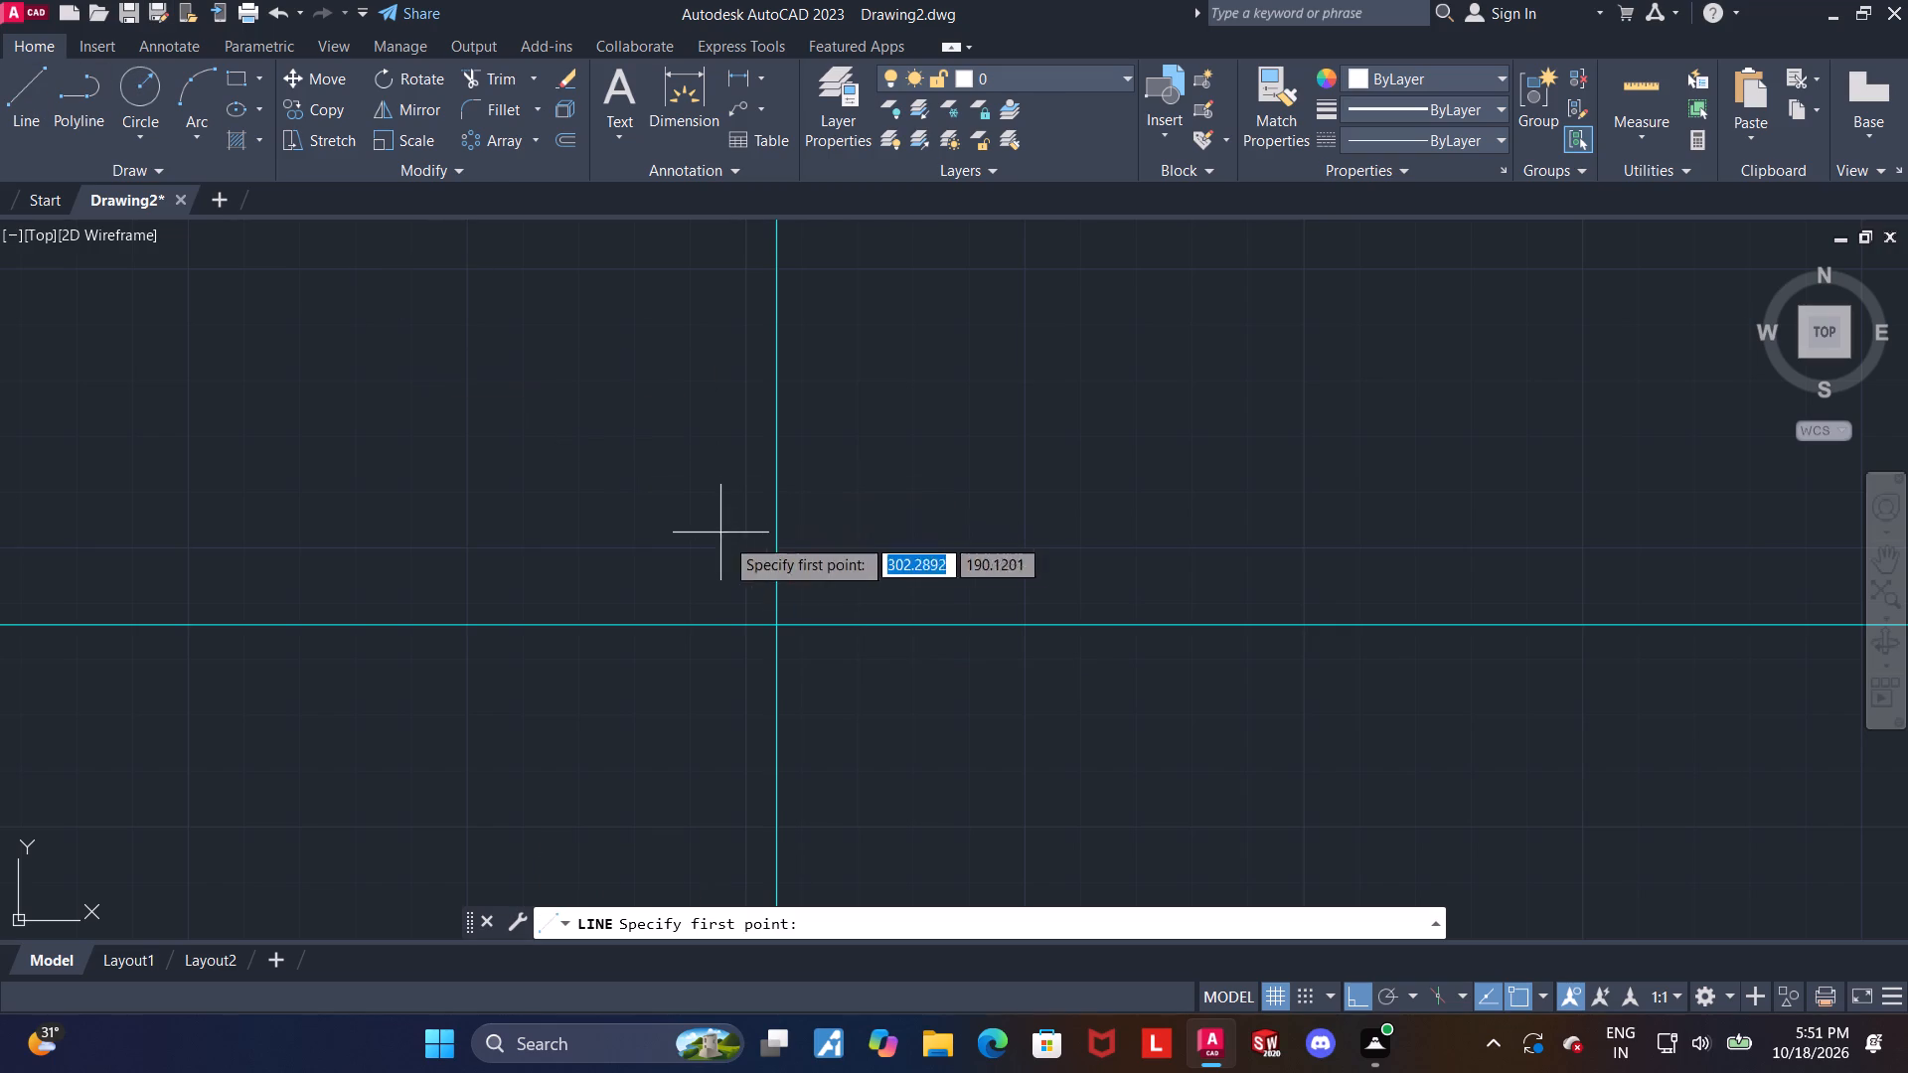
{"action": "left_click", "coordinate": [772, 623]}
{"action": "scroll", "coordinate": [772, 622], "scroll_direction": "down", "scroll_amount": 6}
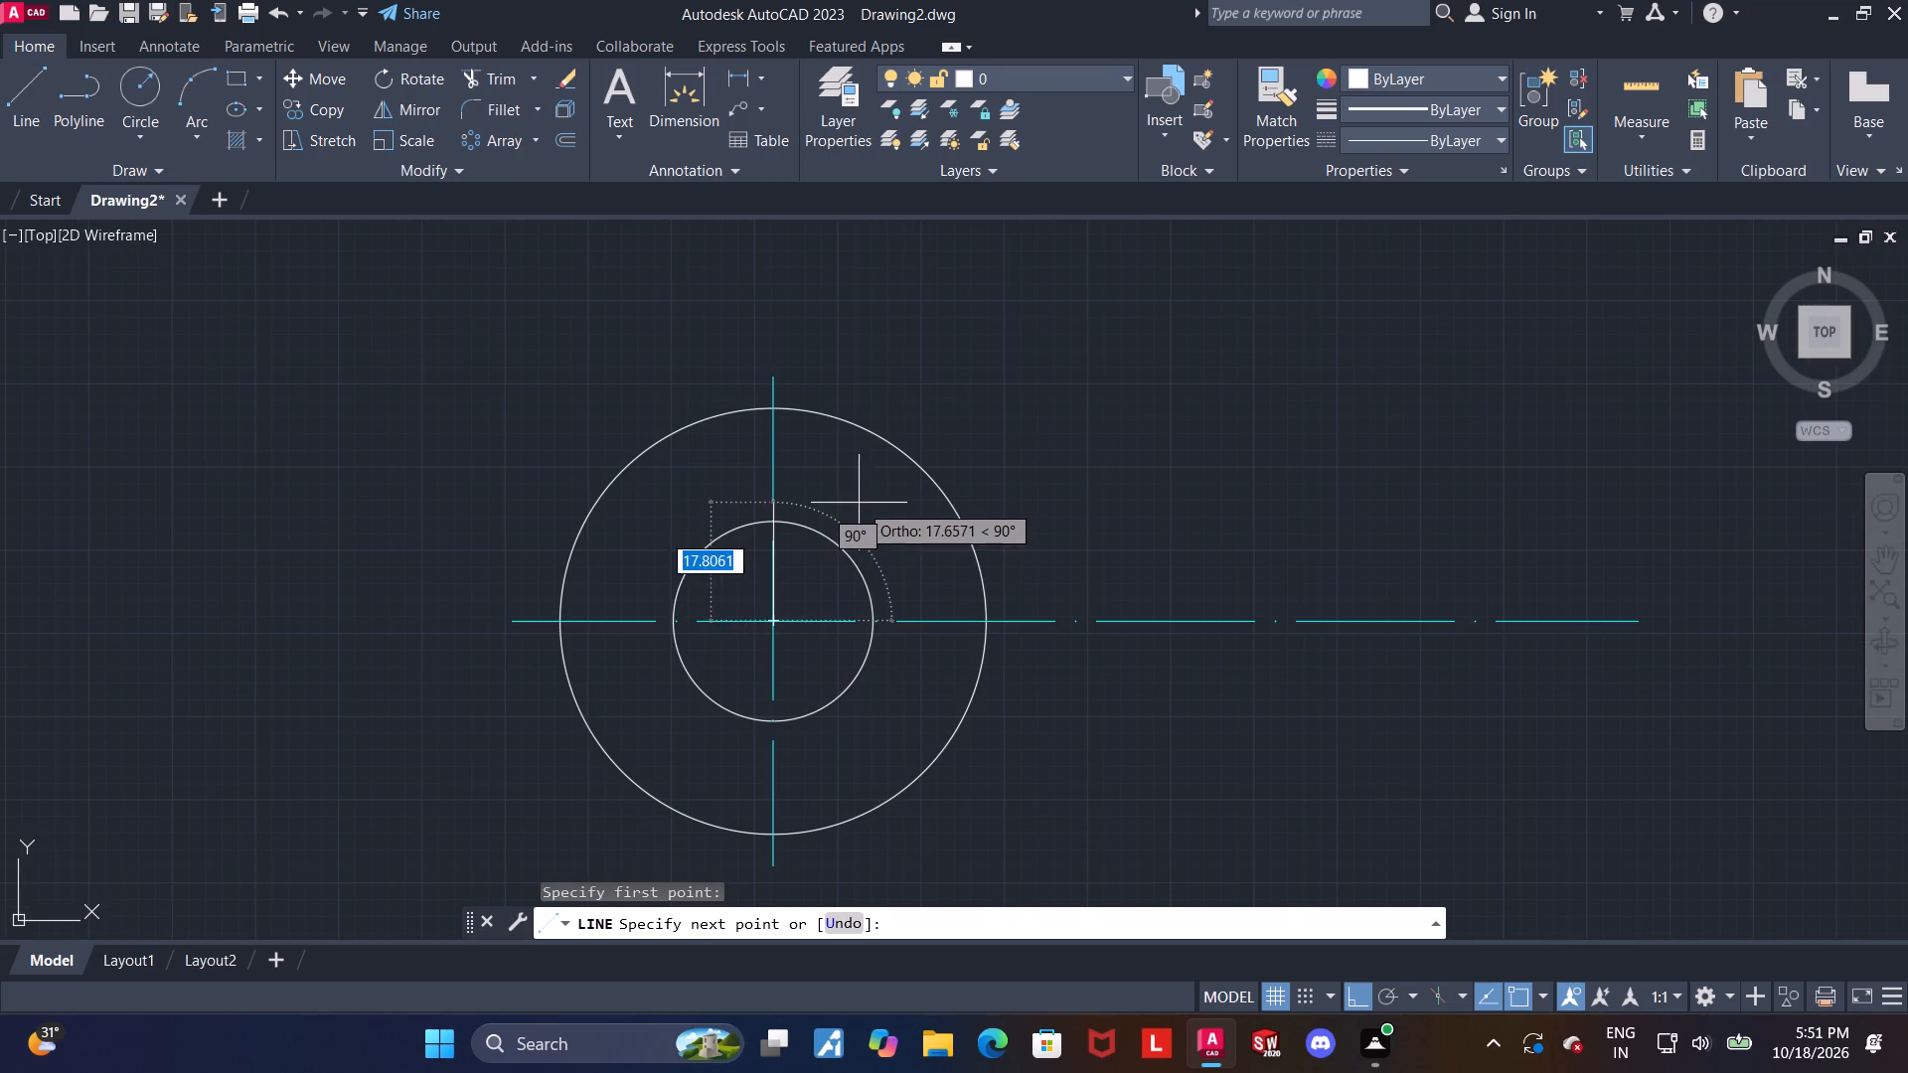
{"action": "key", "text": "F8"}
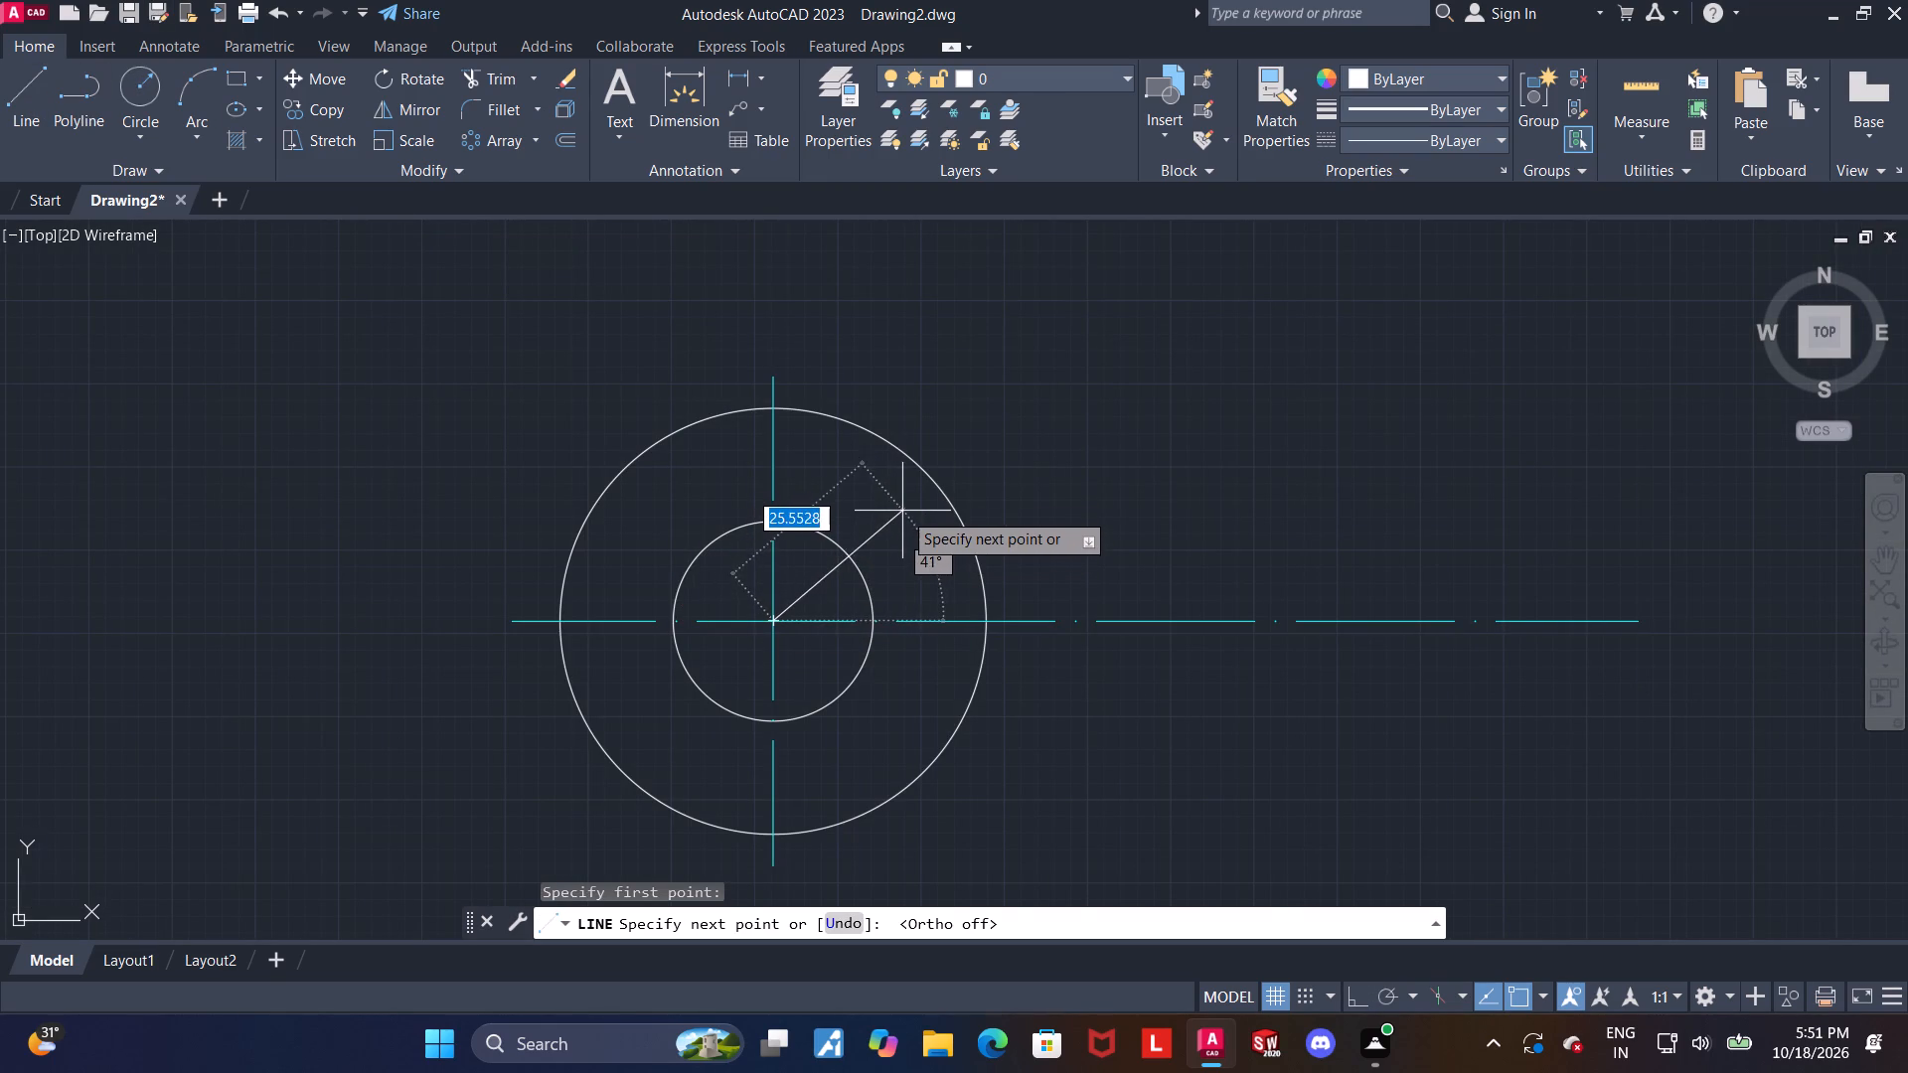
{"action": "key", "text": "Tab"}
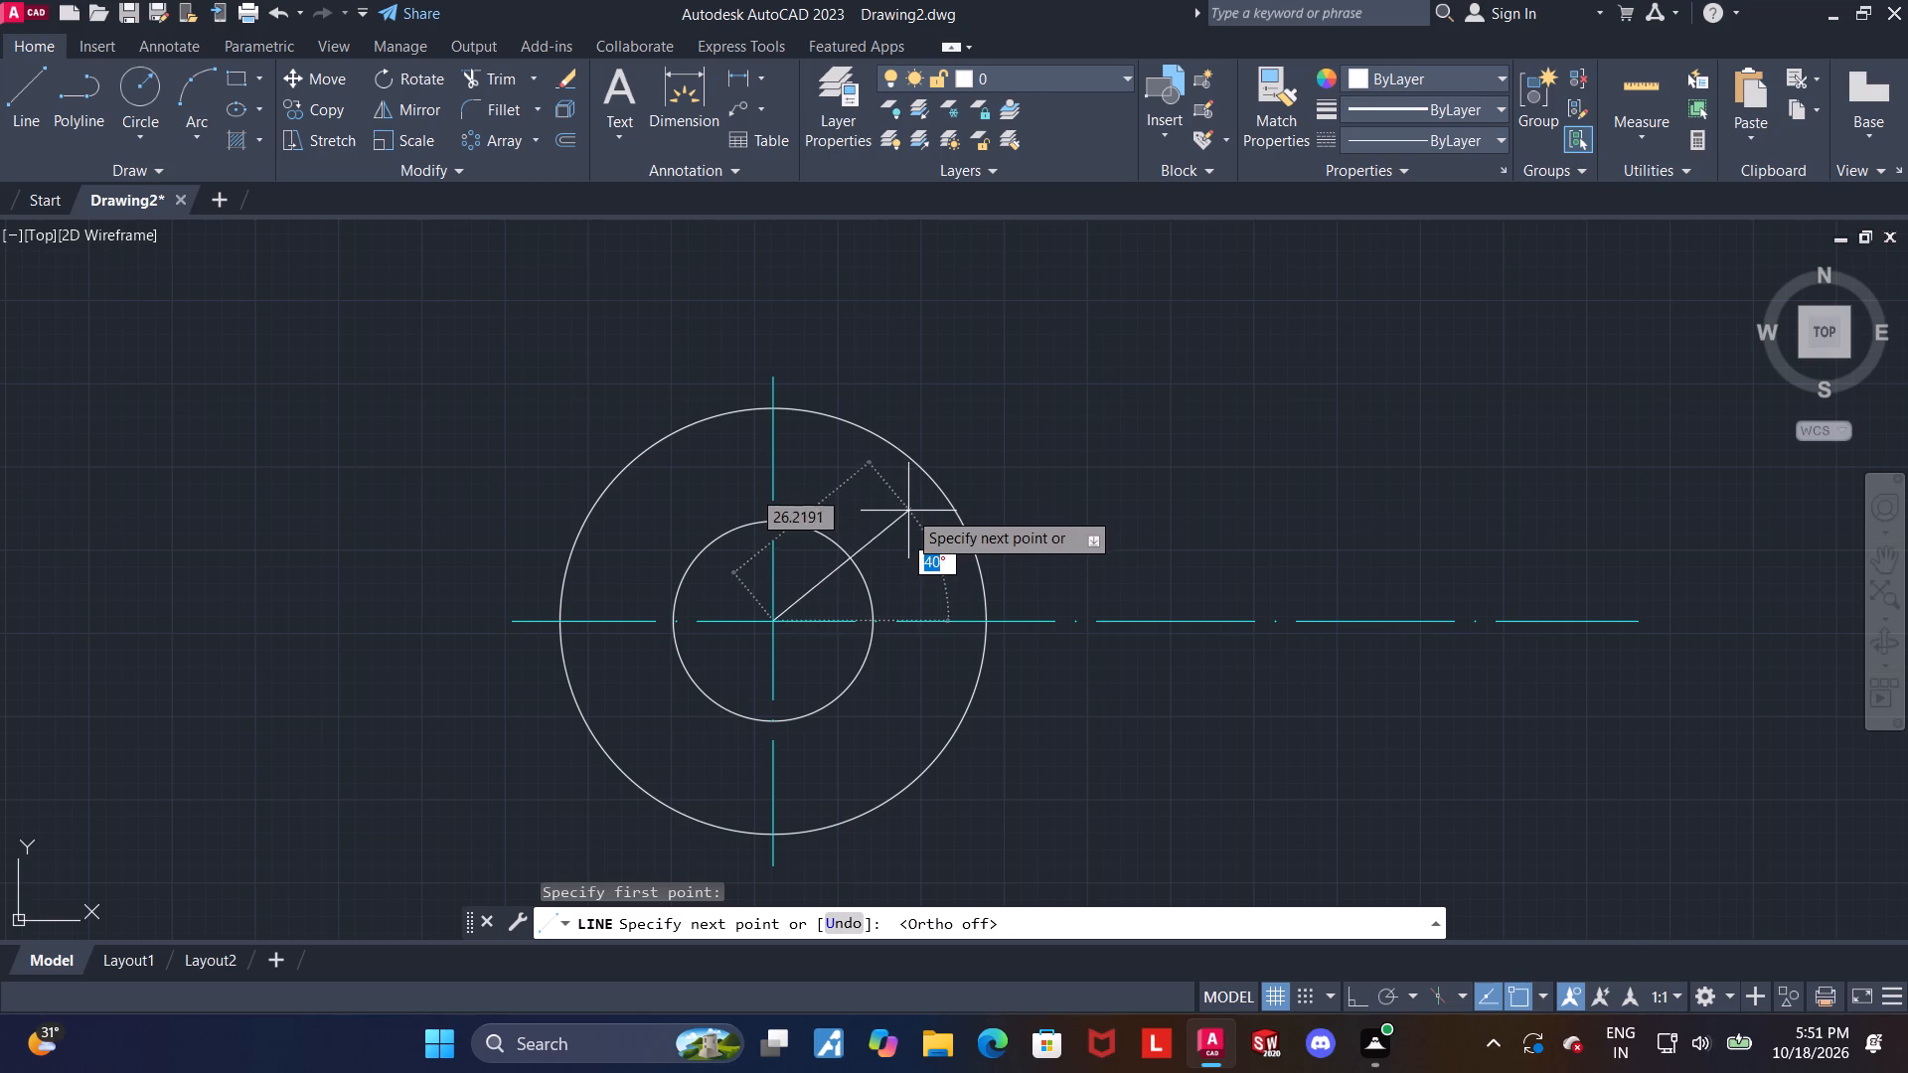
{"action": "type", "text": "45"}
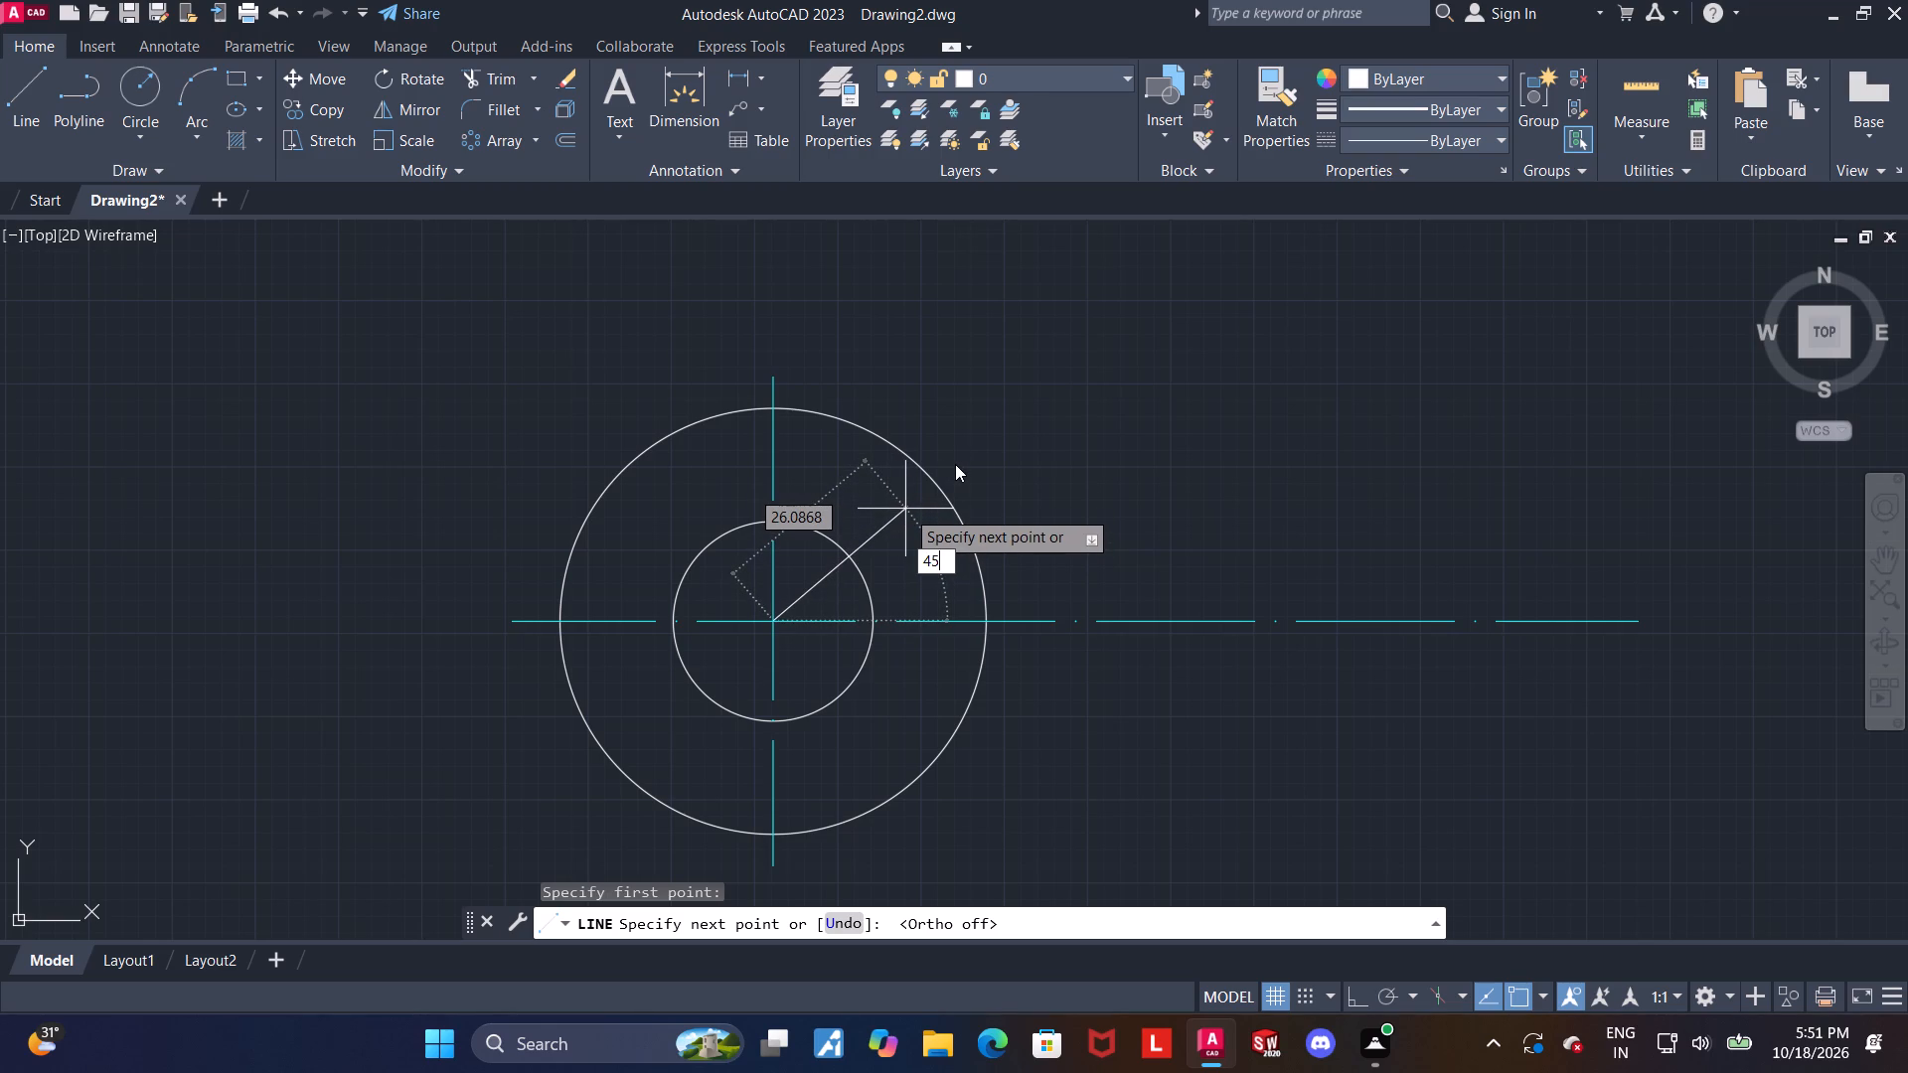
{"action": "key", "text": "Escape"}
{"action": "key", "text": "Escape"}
Draw a line at 45° from the circles' centre to just beyond the outer circle.
{"action": "left_click", "coordinate": [13, 77]}
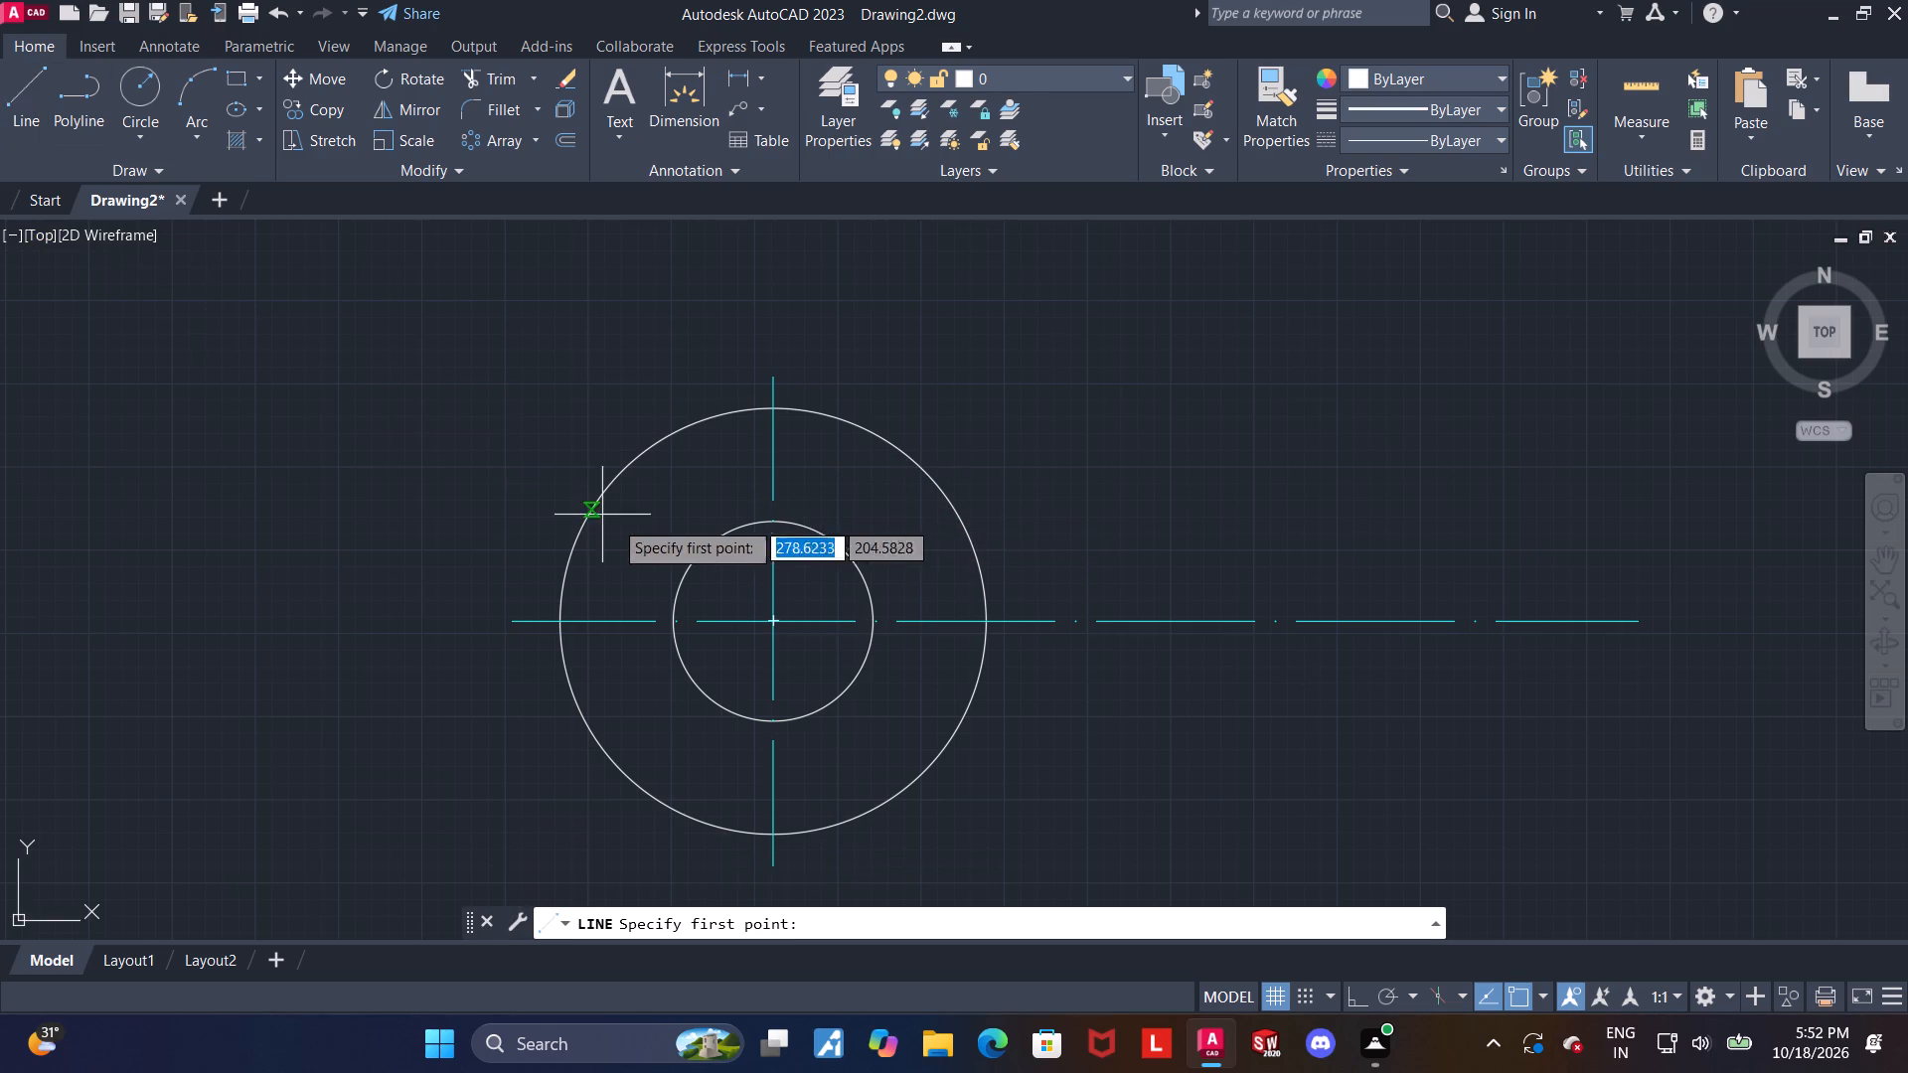
{"action": "scroll", "coordinate": [786, 622], "scroll_direction": "up", "scroll_amount": 5}
{"action": "scroll", "coordinate": [579, 643], "scroll_direction": "up", "scroll_amount": 4}
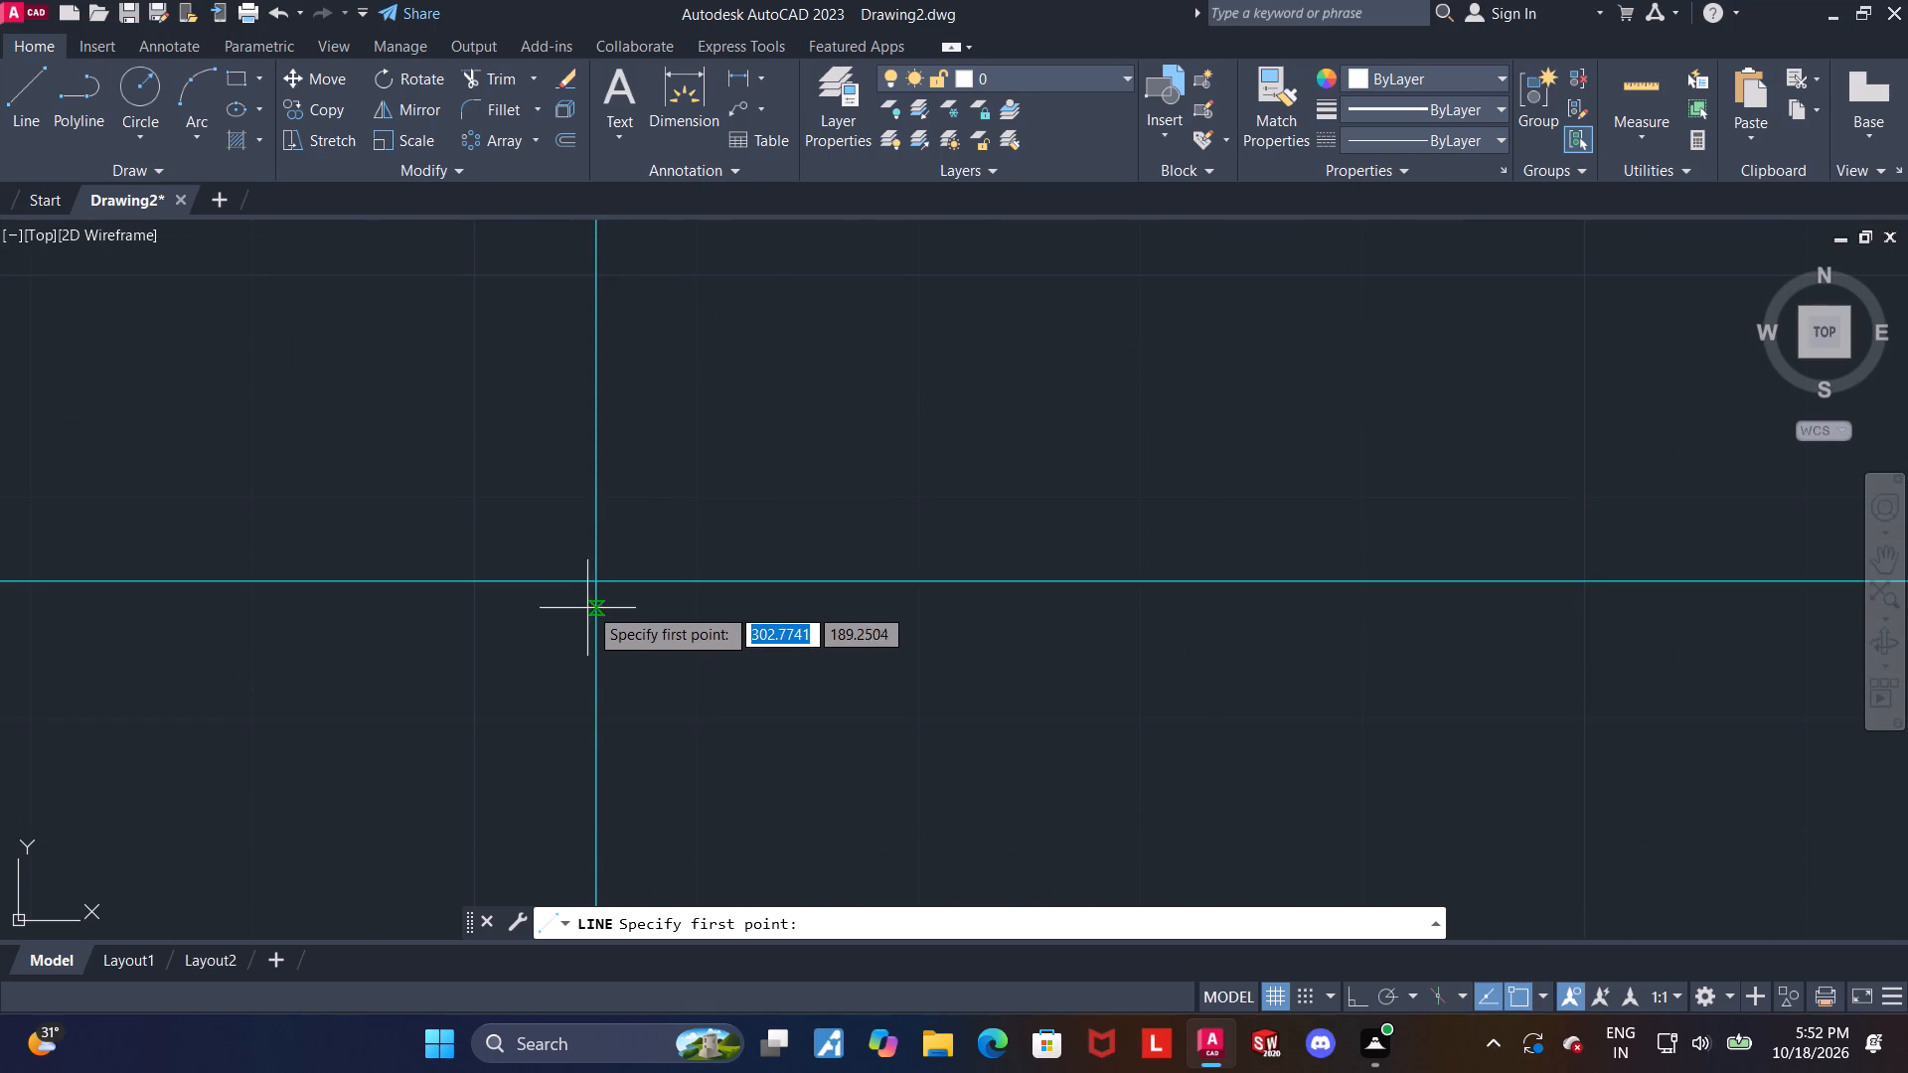
{"action": "left_click", "coordinate": [593, 581]}
{"action": "scroll", "coordinate": [593, 578], "scroll_direction": "down", "scroll_amount": 8}
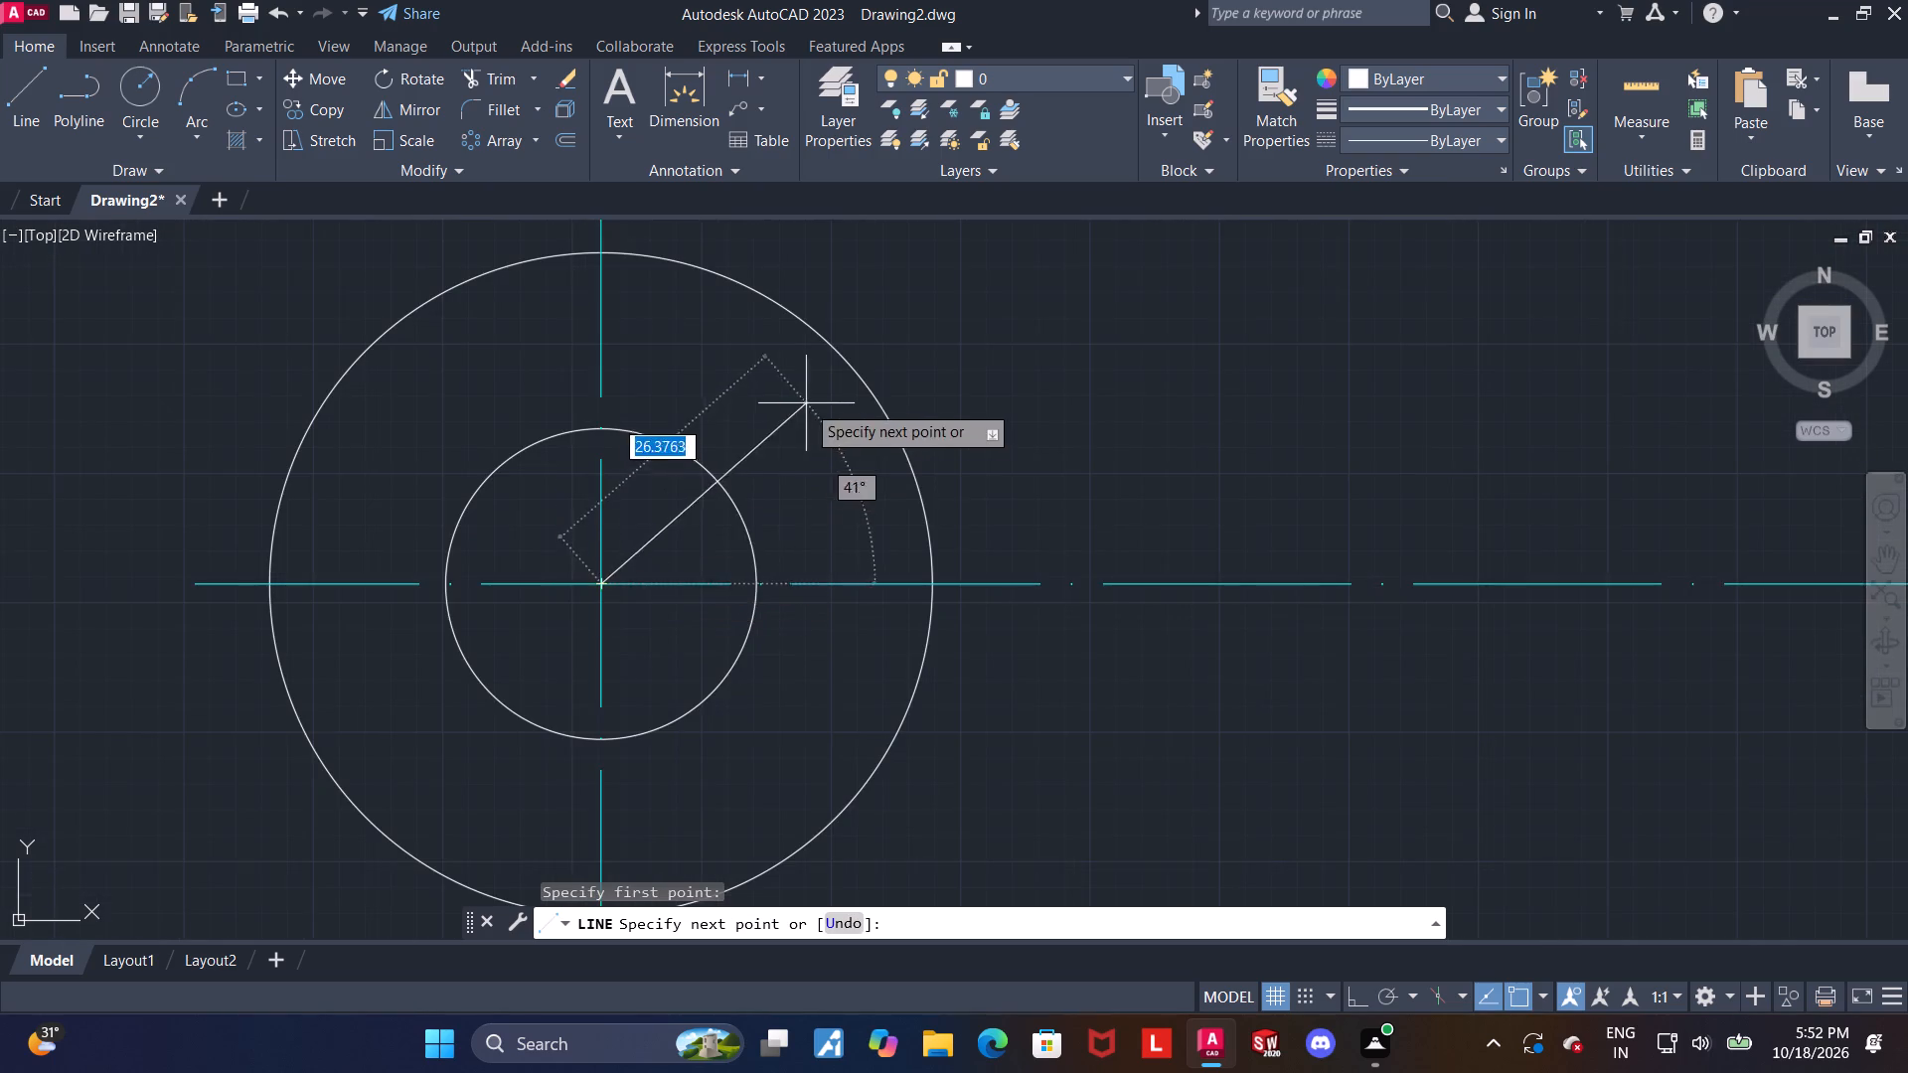
{"action": "scroll", "coordinate": [804, 428], "scroll_direction": "down", "scroll_amount": 3}
{"action": "scroll", "coordinate": [849, 382], "scroll_direction": "up", "scroll_amount": 1}
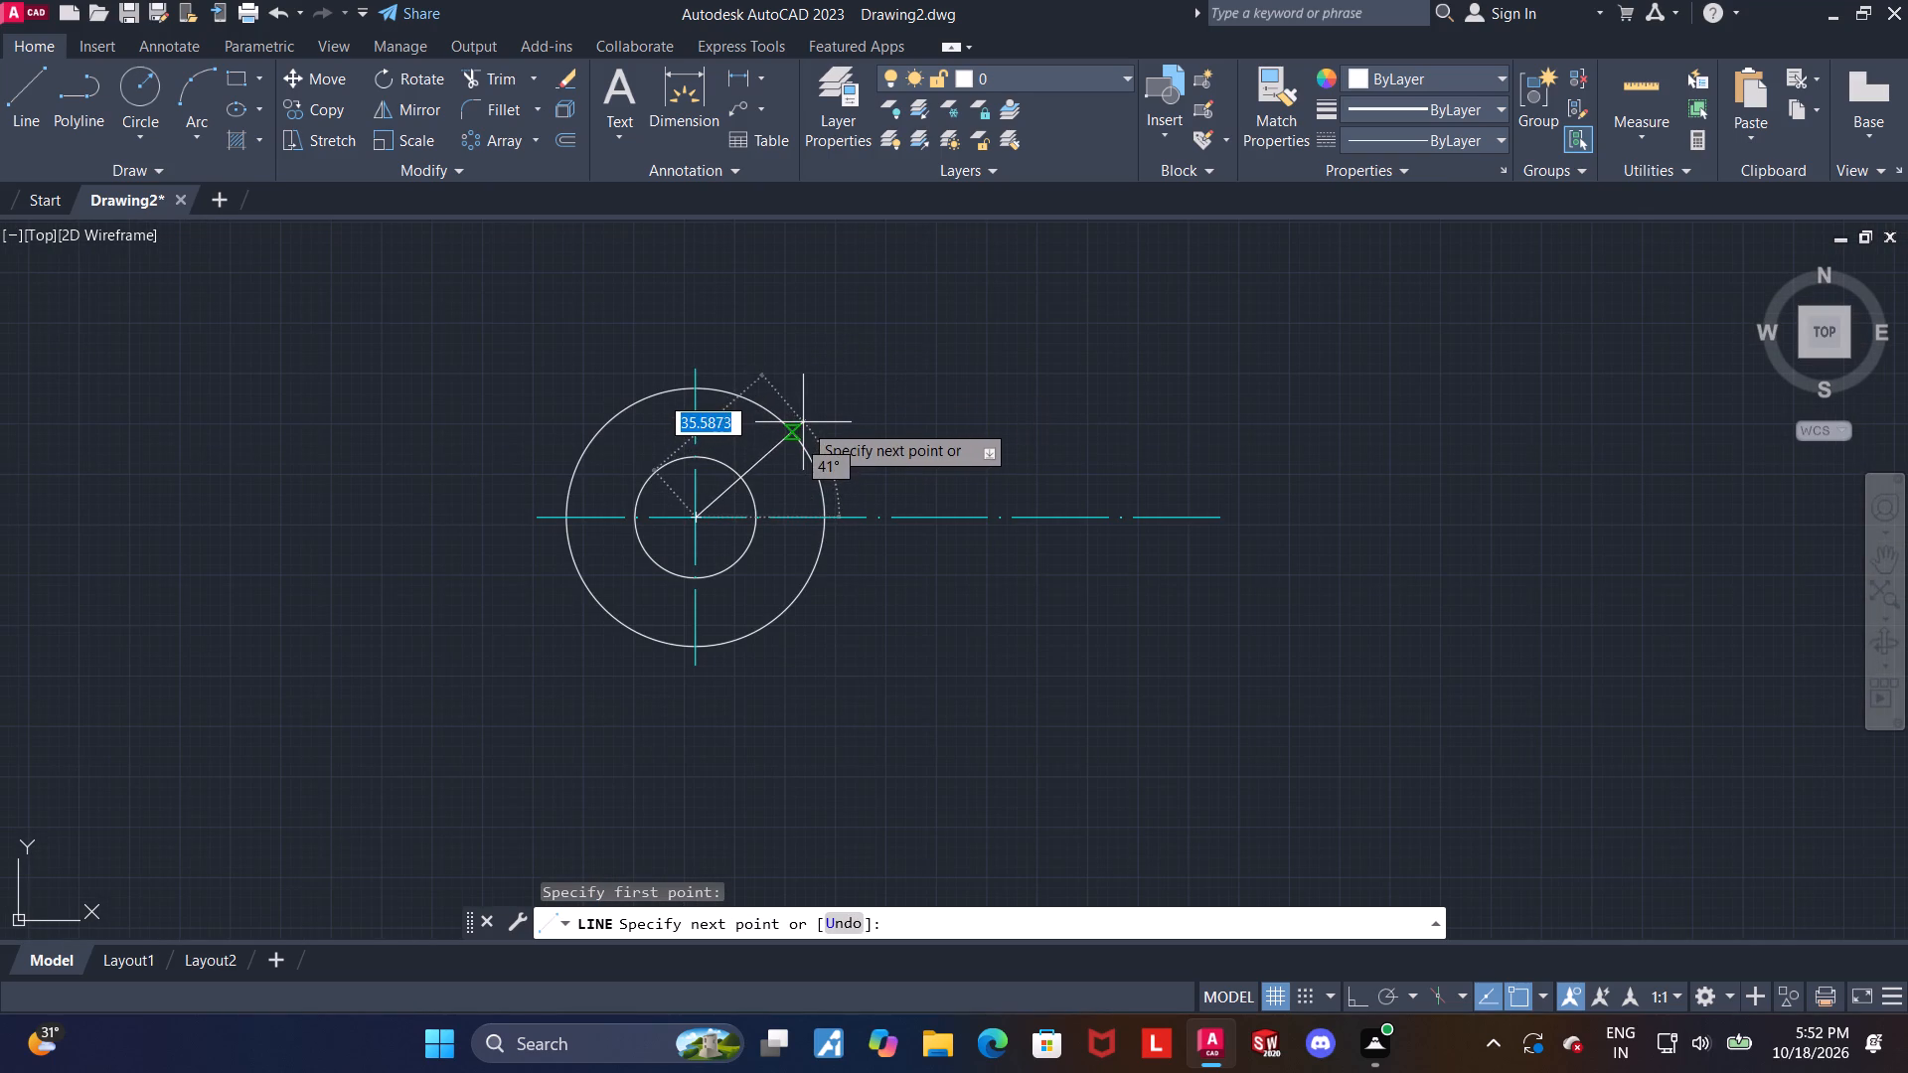
{"action": "key", "text": "Tab"}
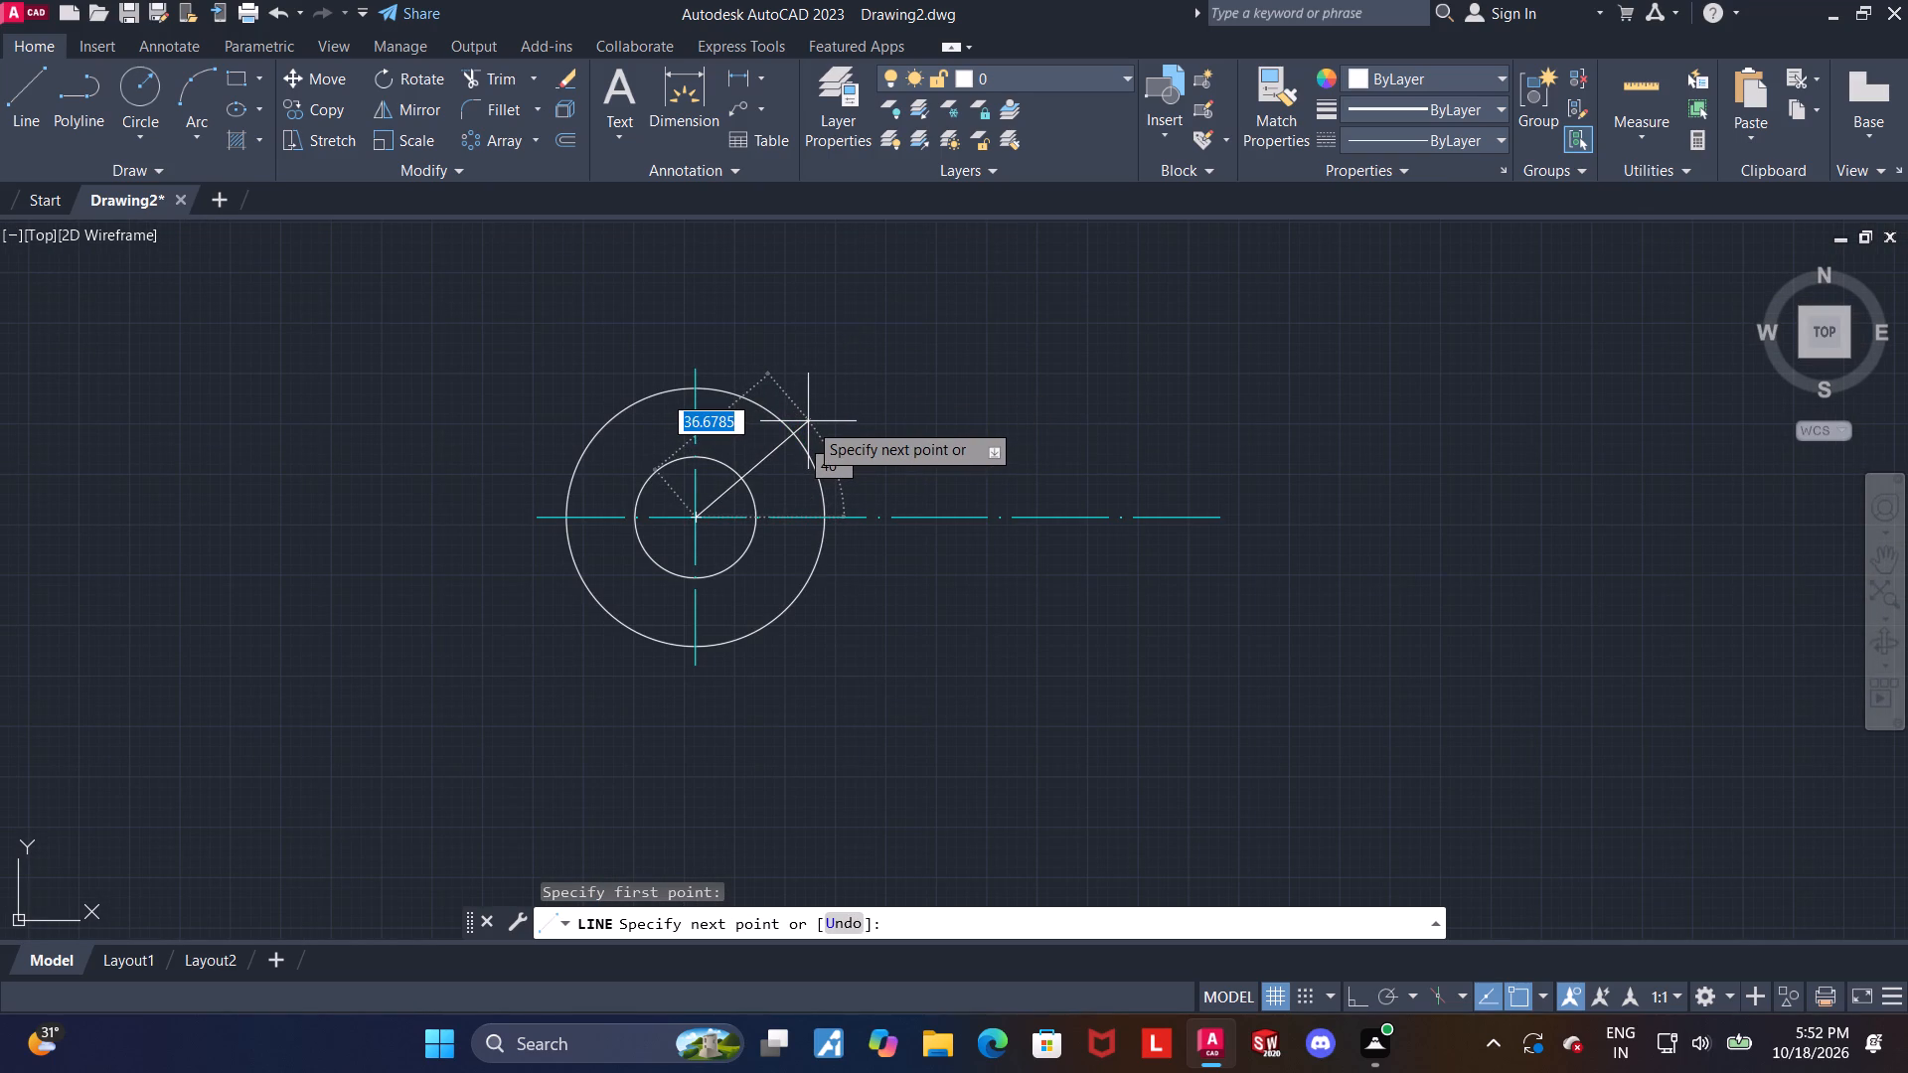
{"action": "type", "text": "45"}
{"action": "key", "text": "Return"}
{"action": "key", "text": "Escape"}
{"action": "key", "text": "Escape"}
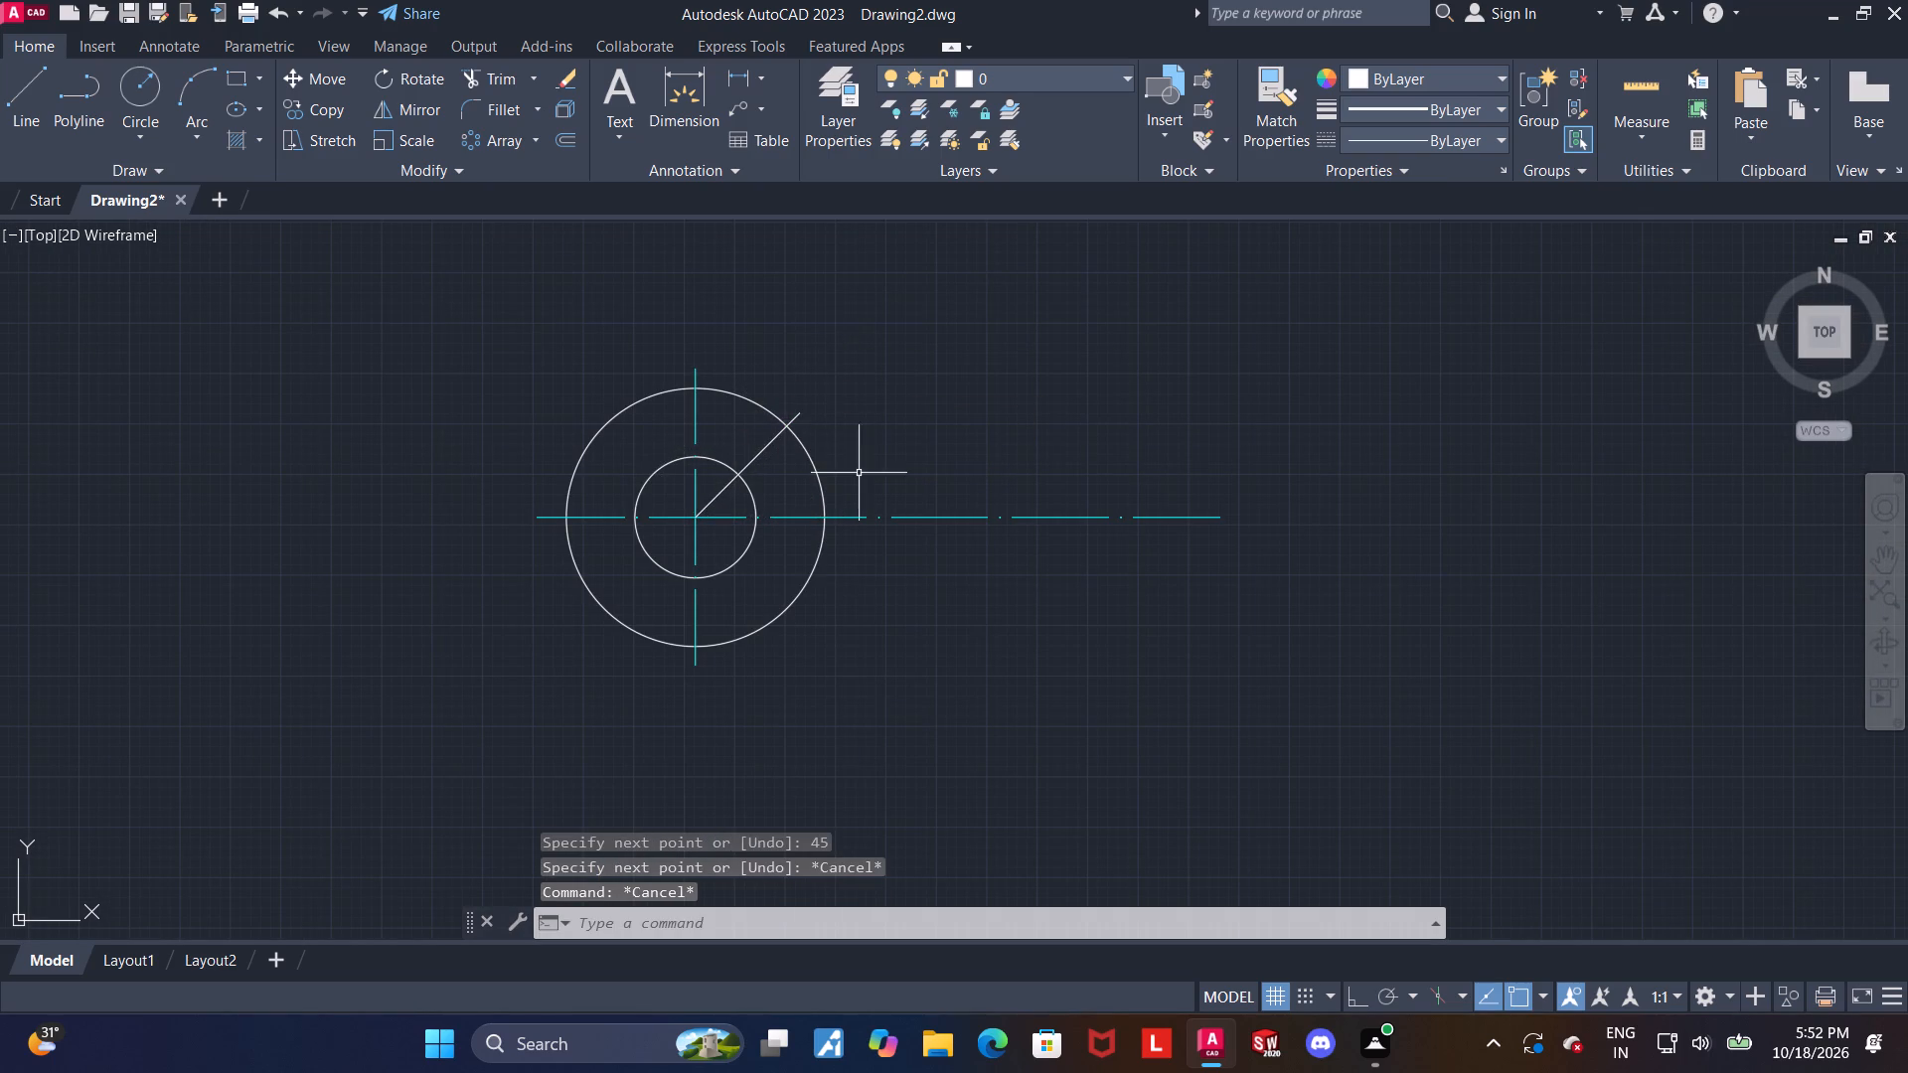
Apply the ACAD_ISO05W100 linetype to the 45° line.
{"action": "scroll", "coordinate": [708, 430], "scroll_direction": "up", "scroll_amount": 1}
{"action": "left_click", "coordinate": [817, 441]}
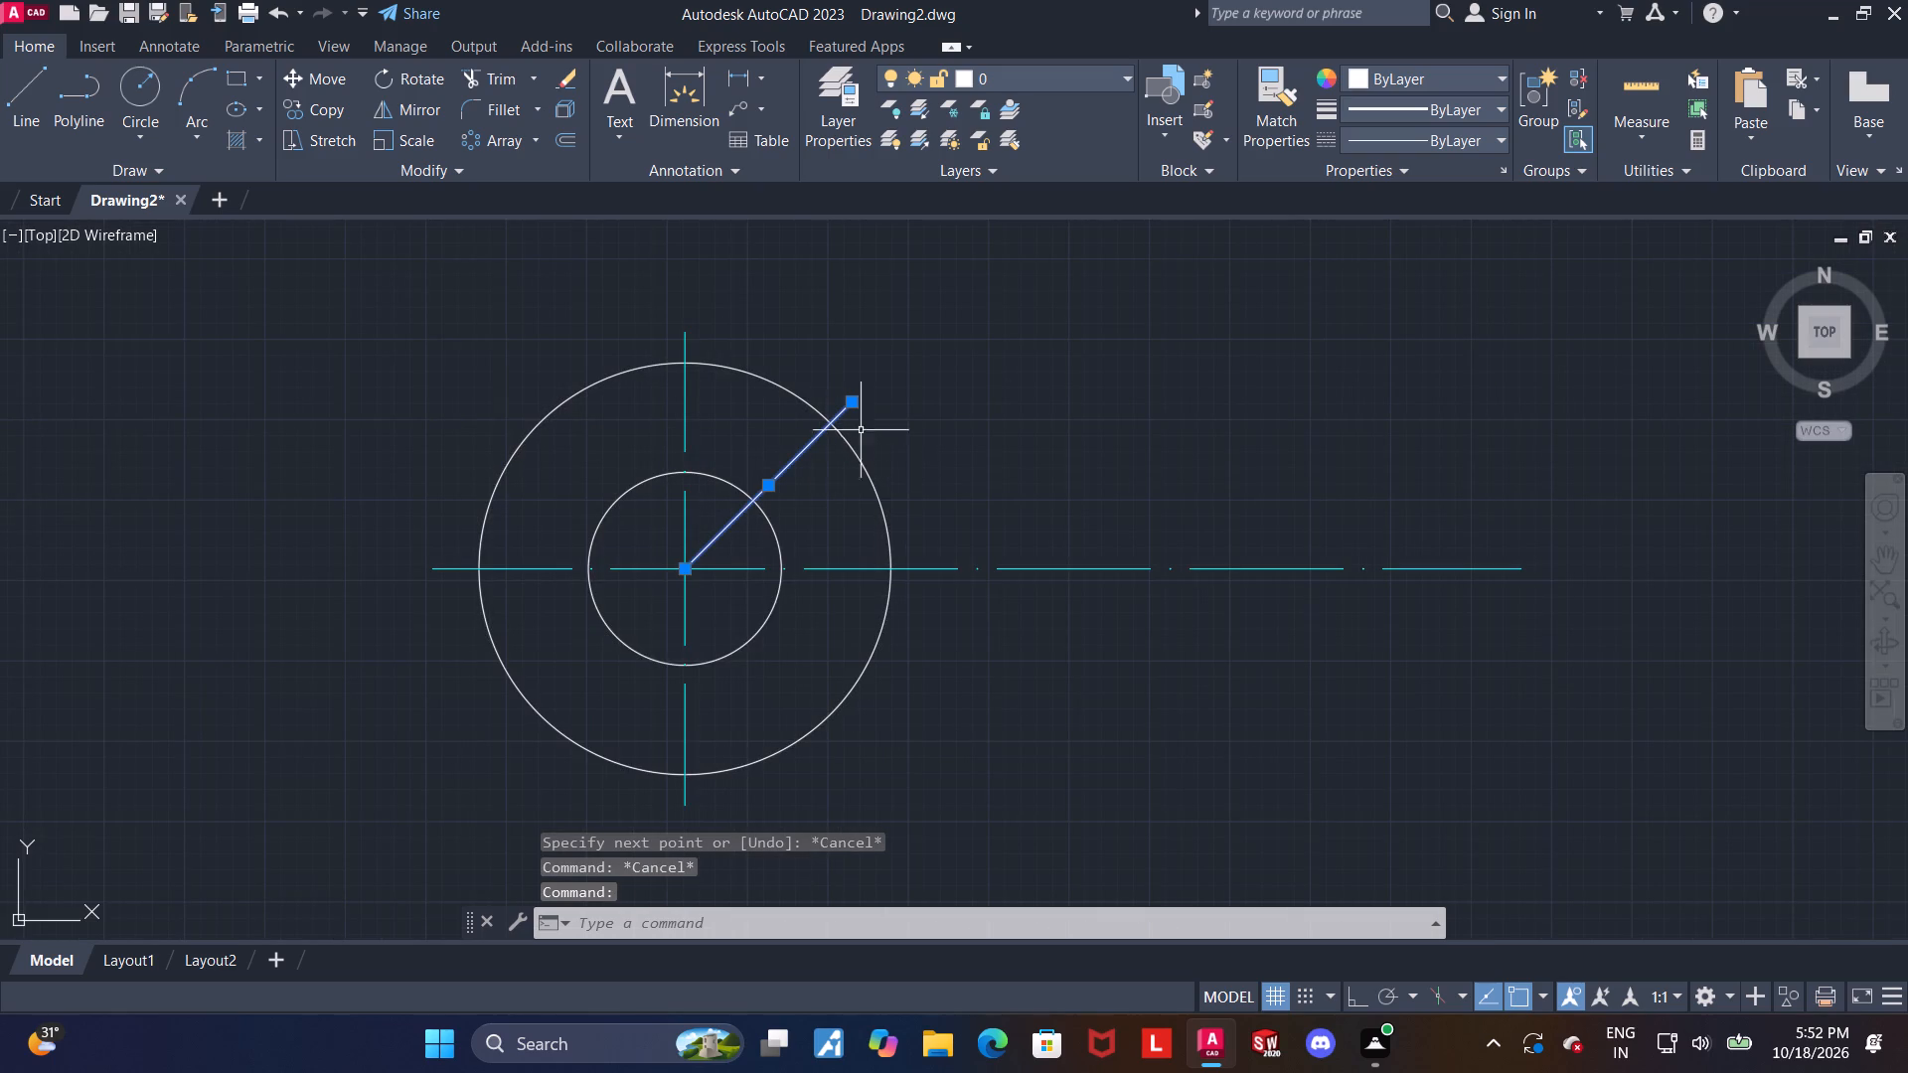
{"action": "left_click", "coordinate": [1424, 137]}
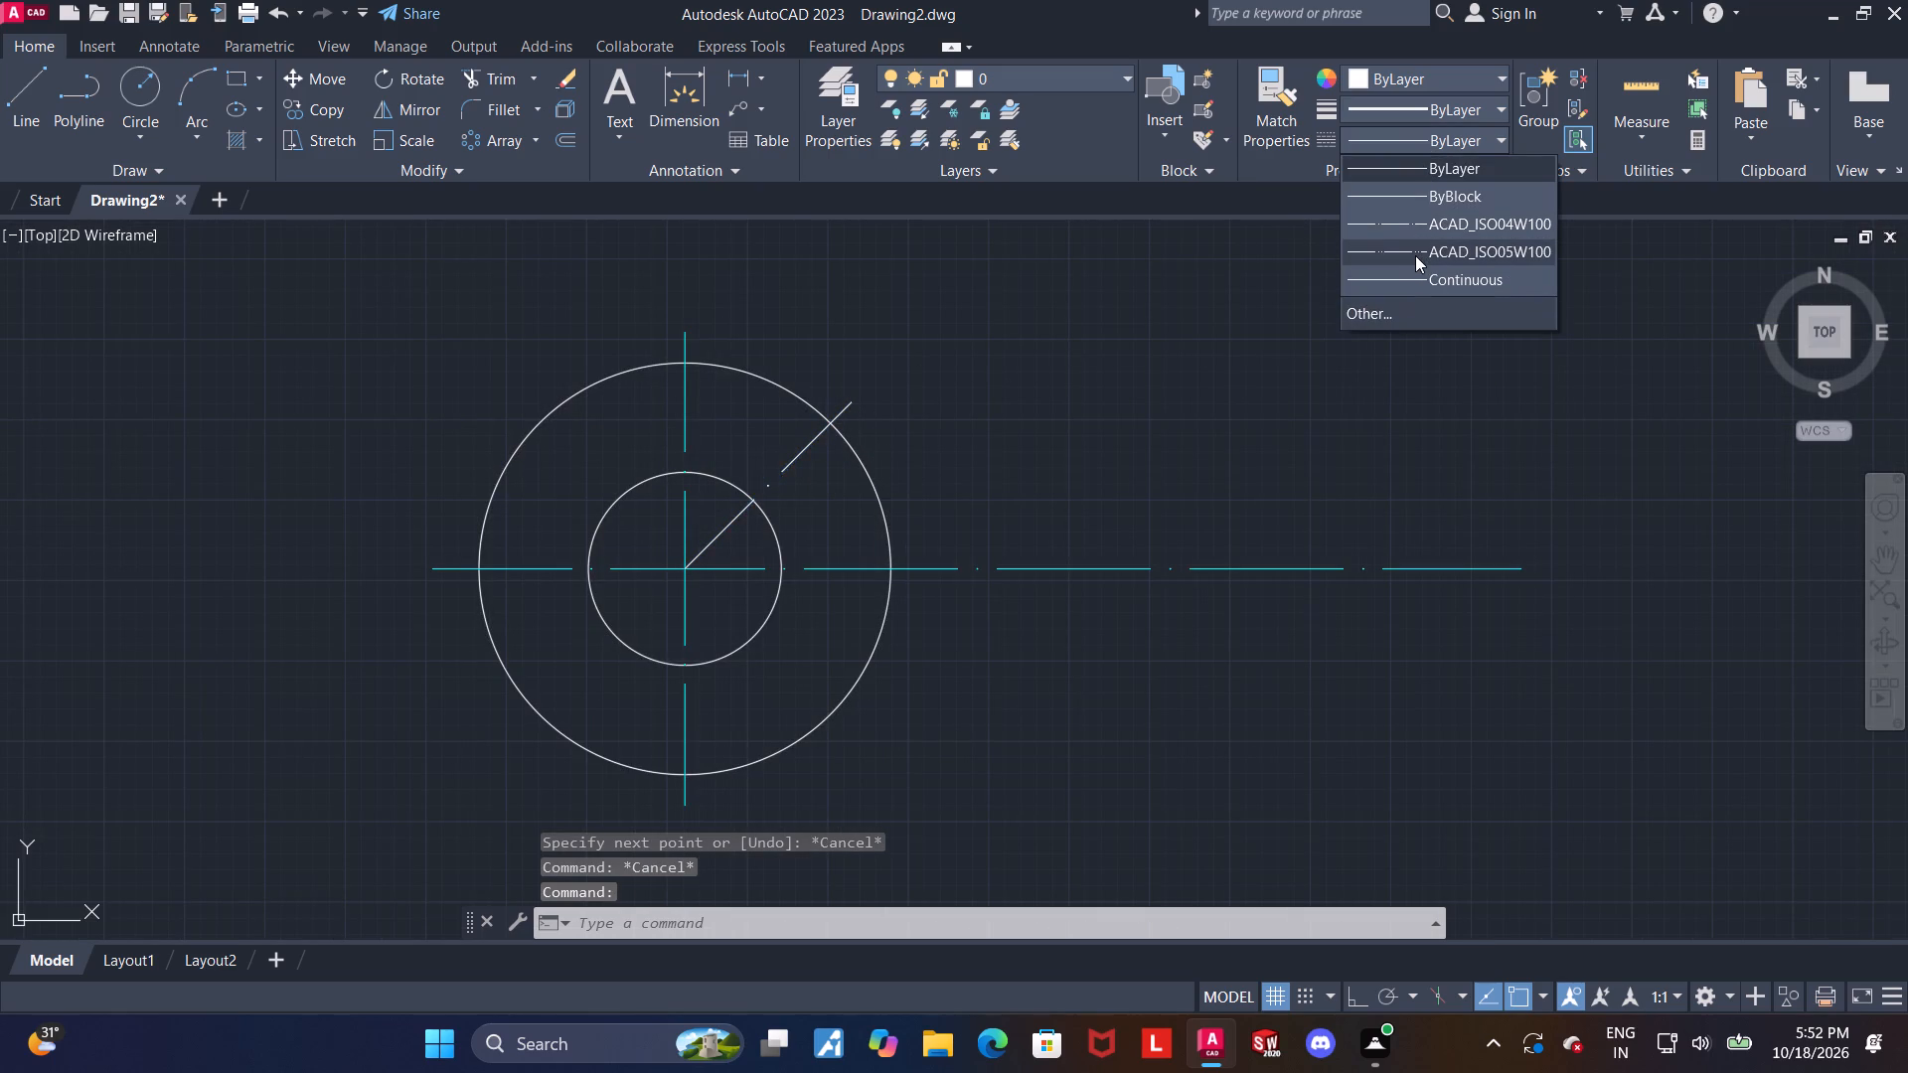
{"action": "left_click", "coordinate": [1415, 252]}
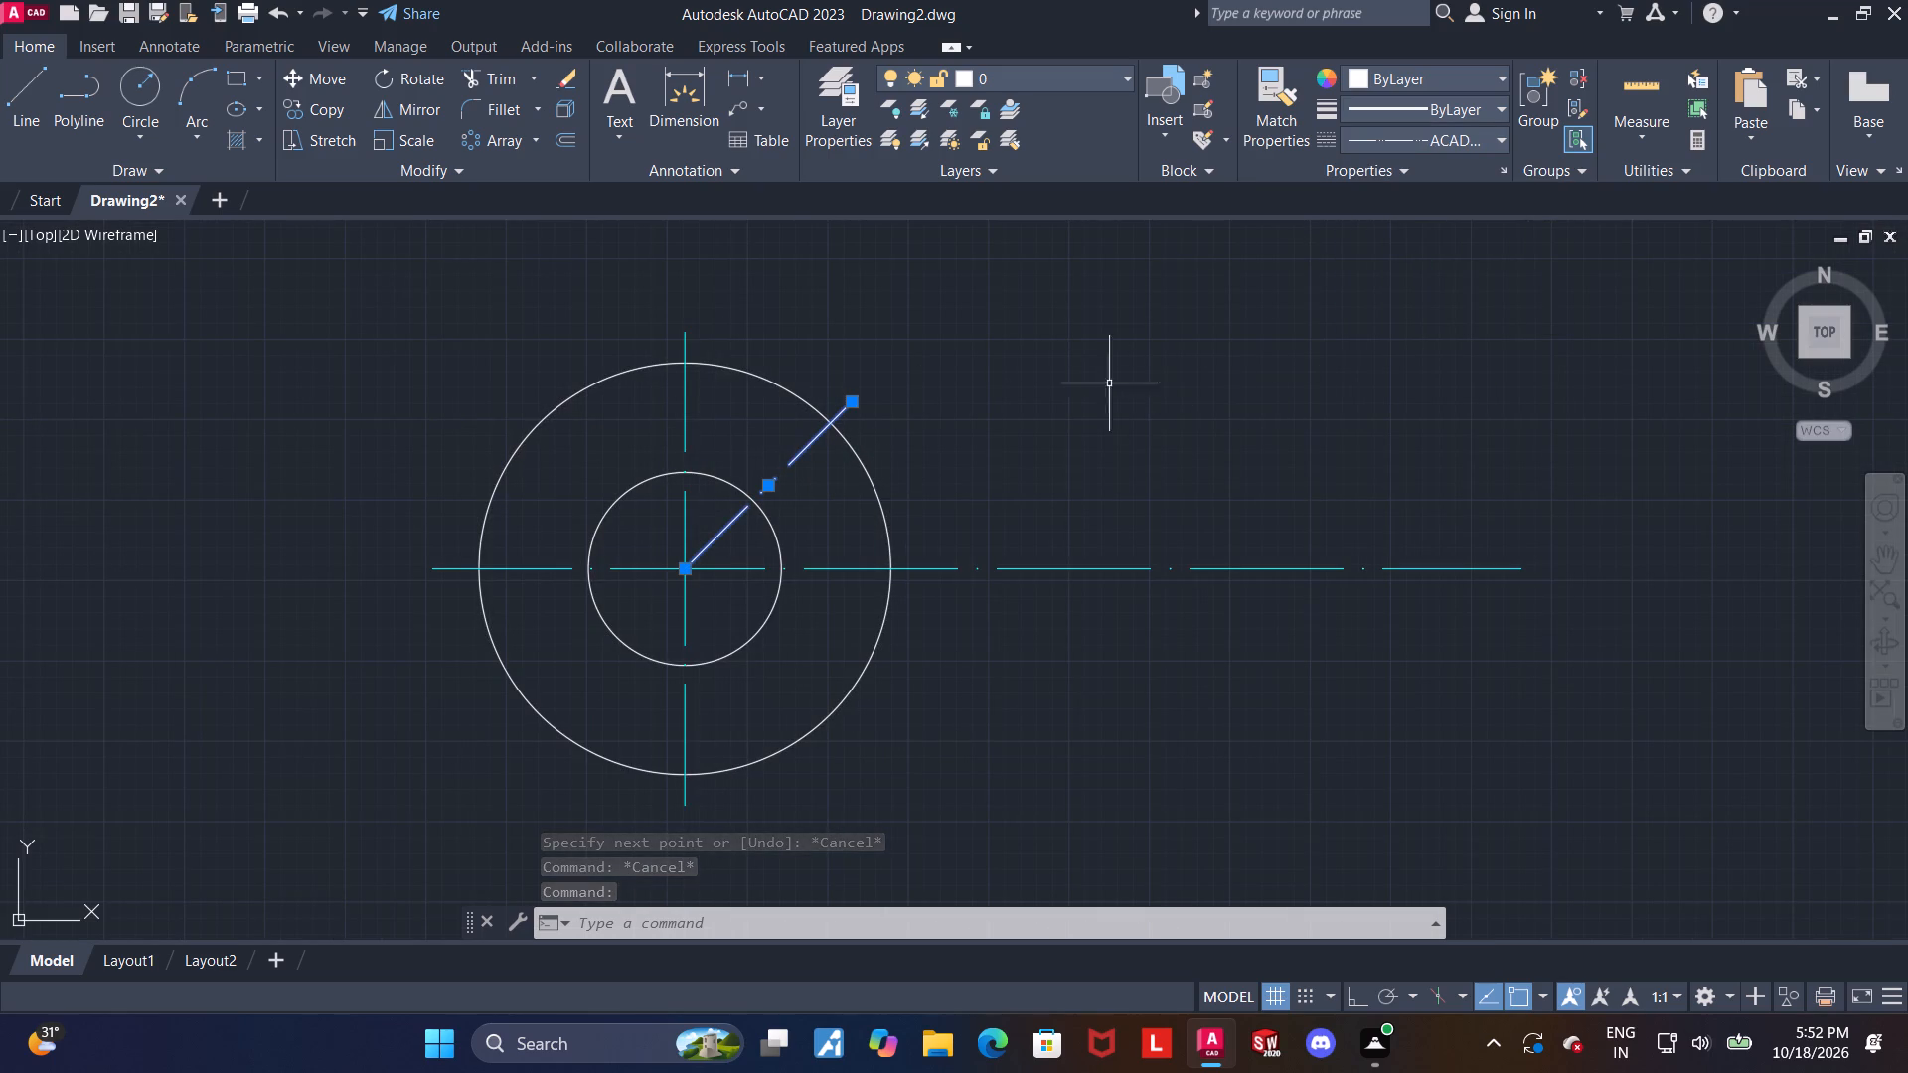
{"action": "key", "text": "Escape"}
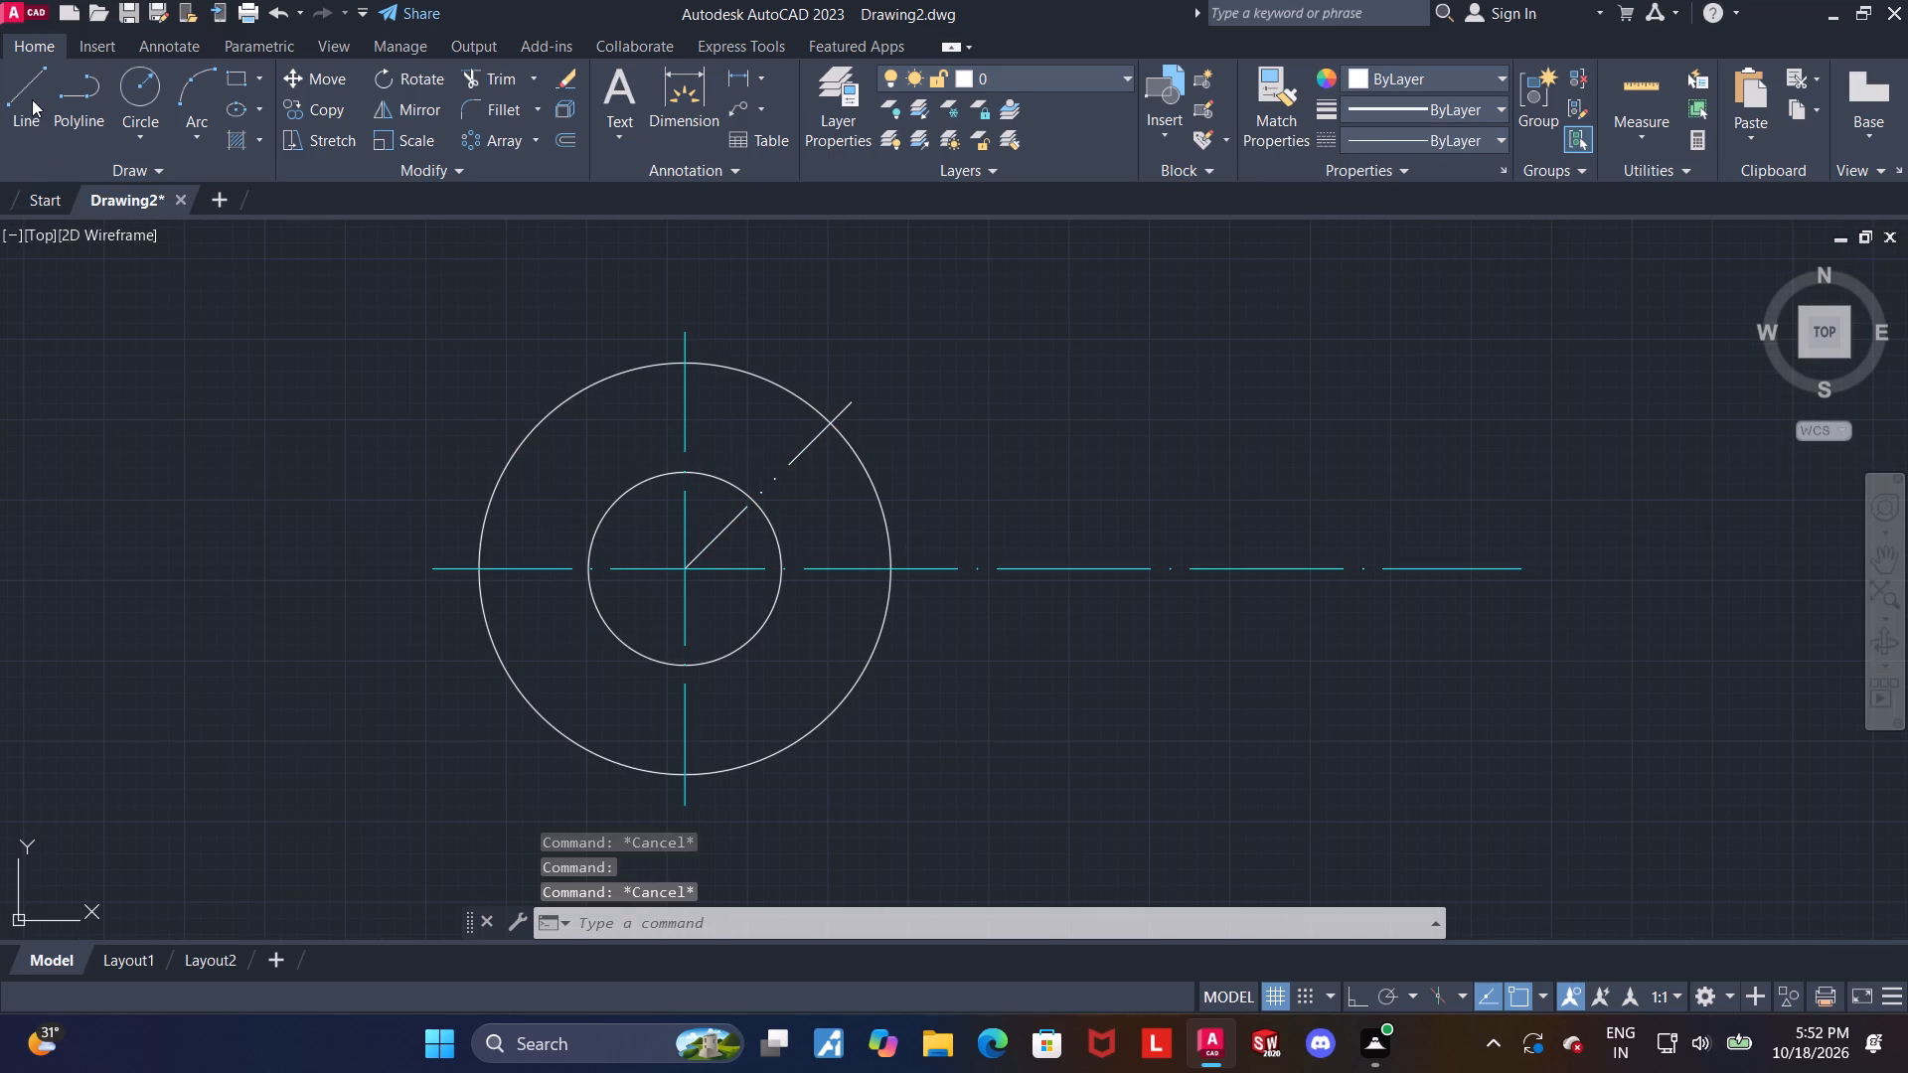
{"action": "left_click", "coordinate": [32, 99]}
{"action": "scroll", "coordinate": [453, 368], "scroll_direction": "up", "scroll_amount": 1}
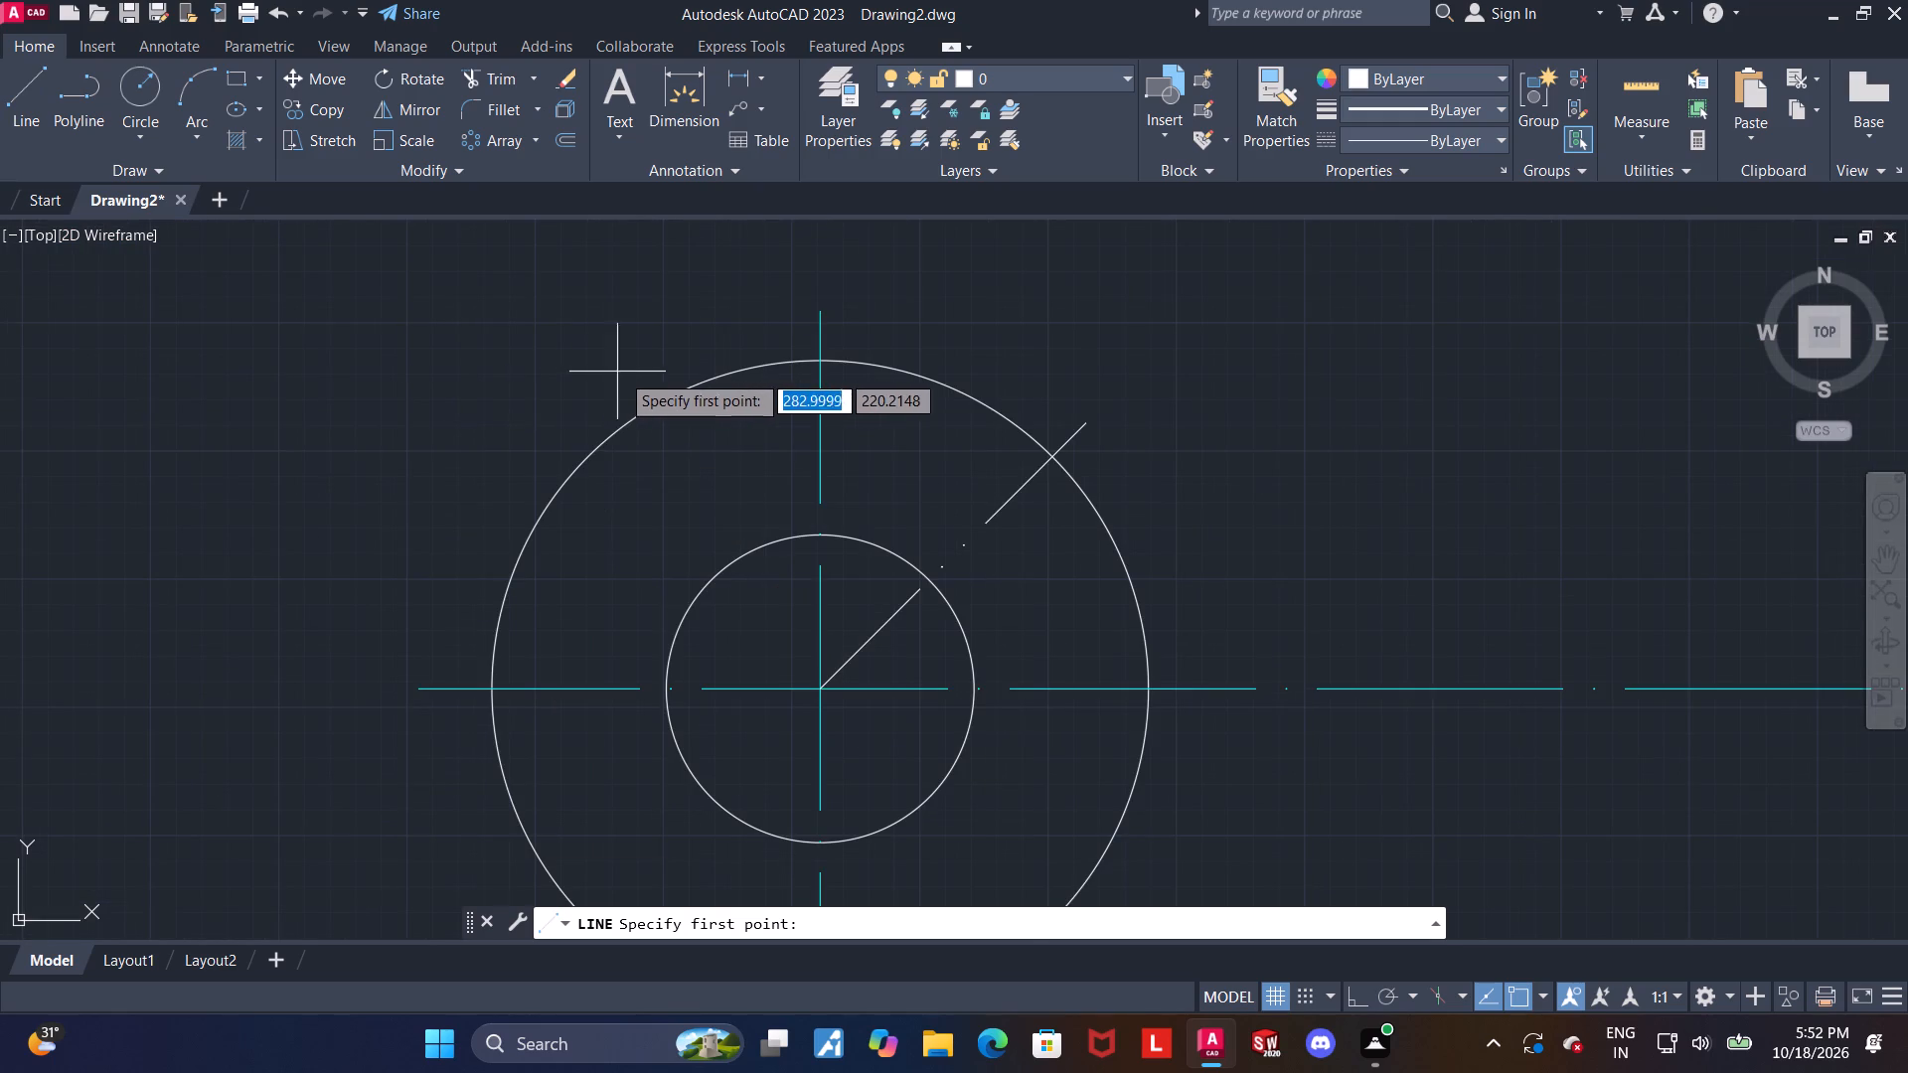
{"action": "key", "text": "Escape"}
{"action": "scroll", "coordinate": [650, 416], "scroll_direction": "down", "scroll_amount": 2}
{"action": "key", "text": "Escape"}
Draw a circle of diameter 46 centred on the existing concentric circles.
{"action": "left_click", "coordinate": [148, 107]}
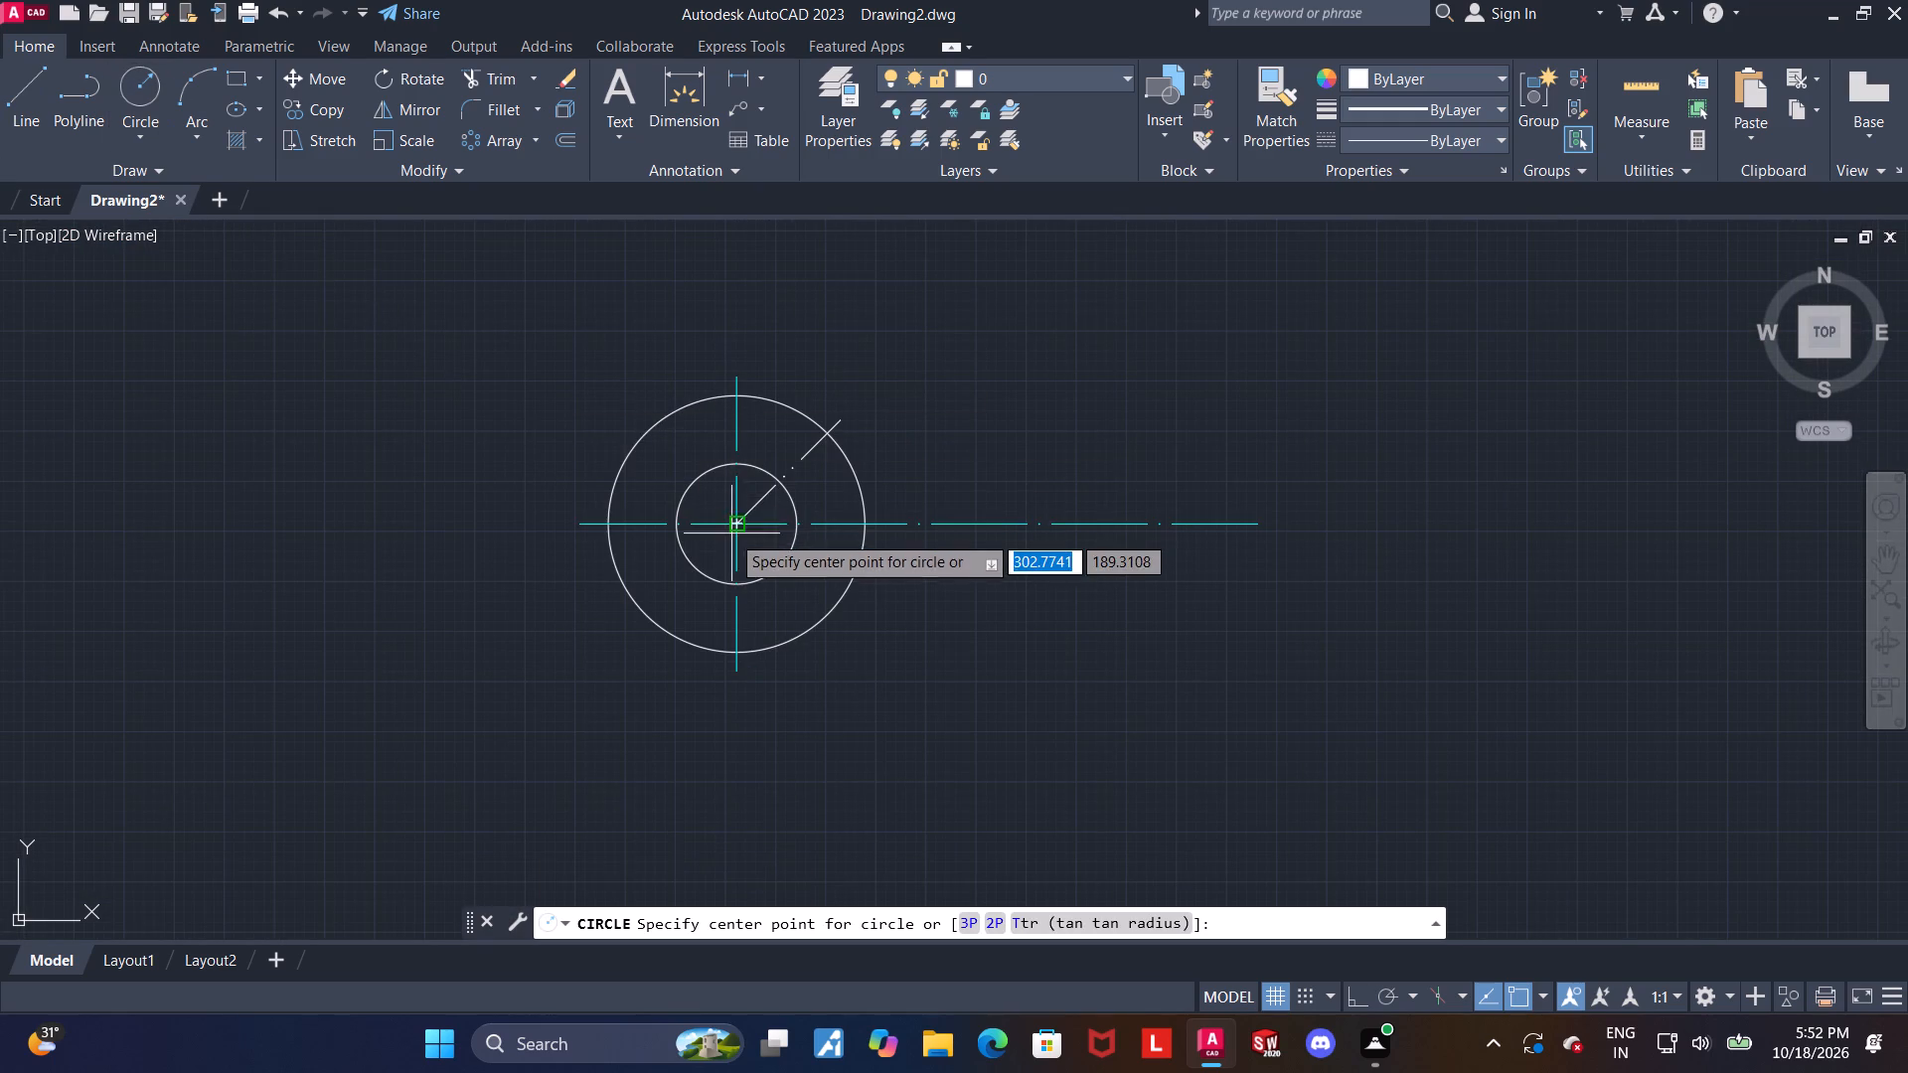
{"action": "scroll", "coordinate": [730, 534], "scroll_direction": "up", "scroll_amount": 6}
{"action": "scroll", "coordinate": [706, 360], "scroll_direction": "up", "scroll_amount": 5}
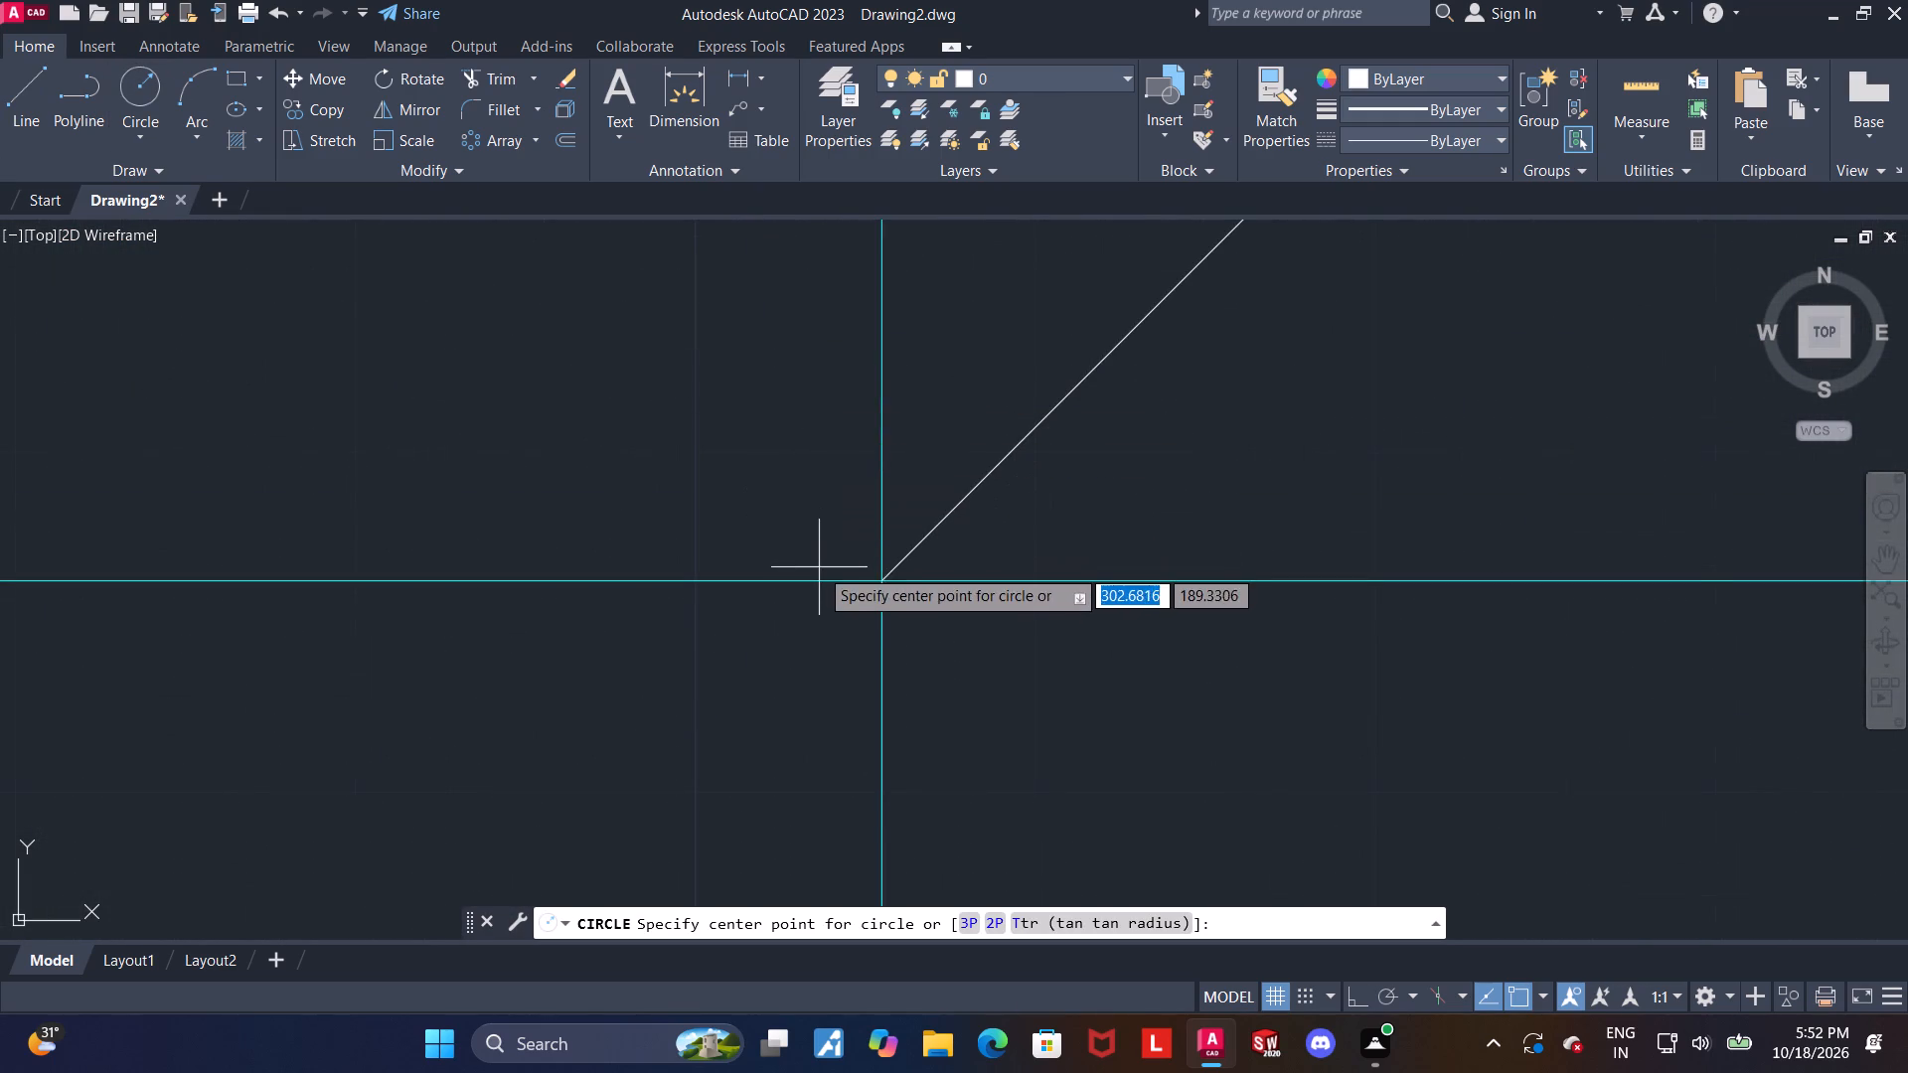
{"action": "left_click", "coordinate": [879, 576]}
{"action": "scroll", "coordinate": [879, 579], "scroll_direction": "down", "scroll_amount": 10}
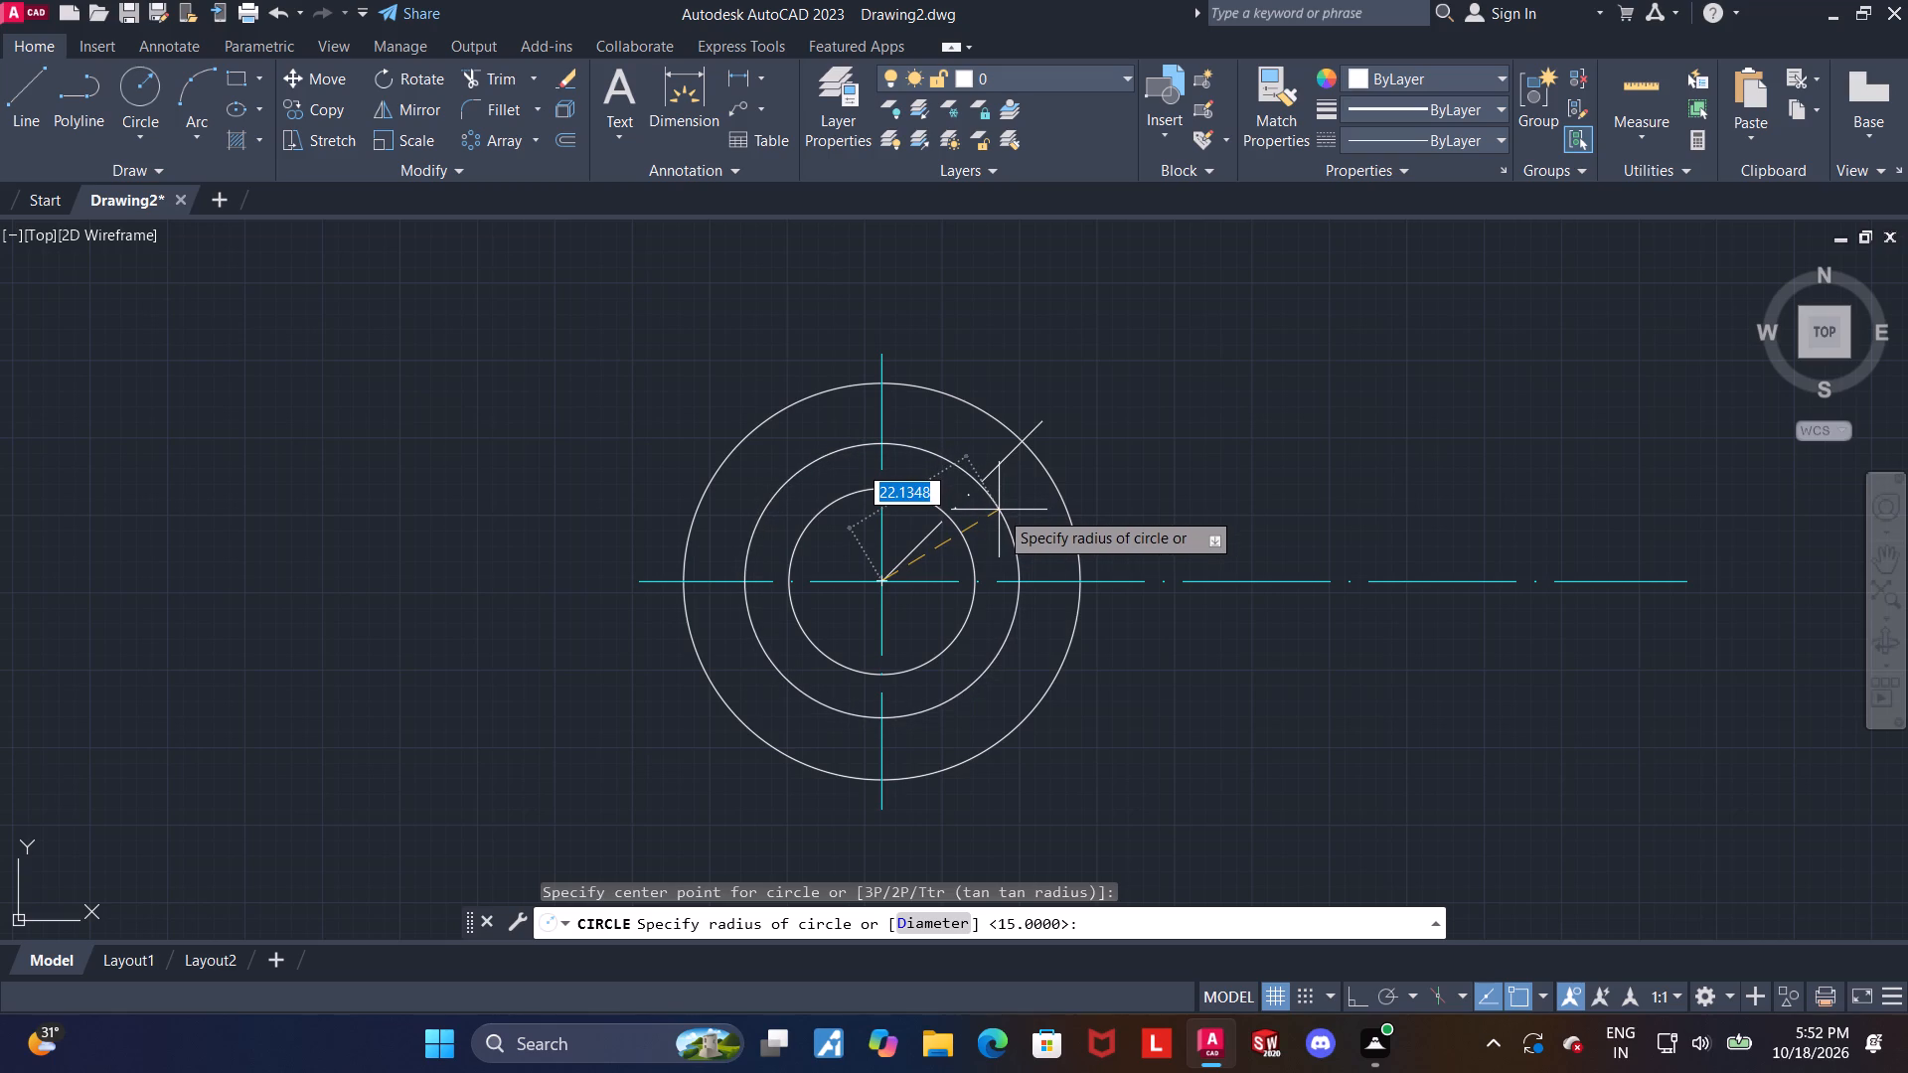
{"action": "key", "text": "d"}
{"action": "key", "text": "Return"}
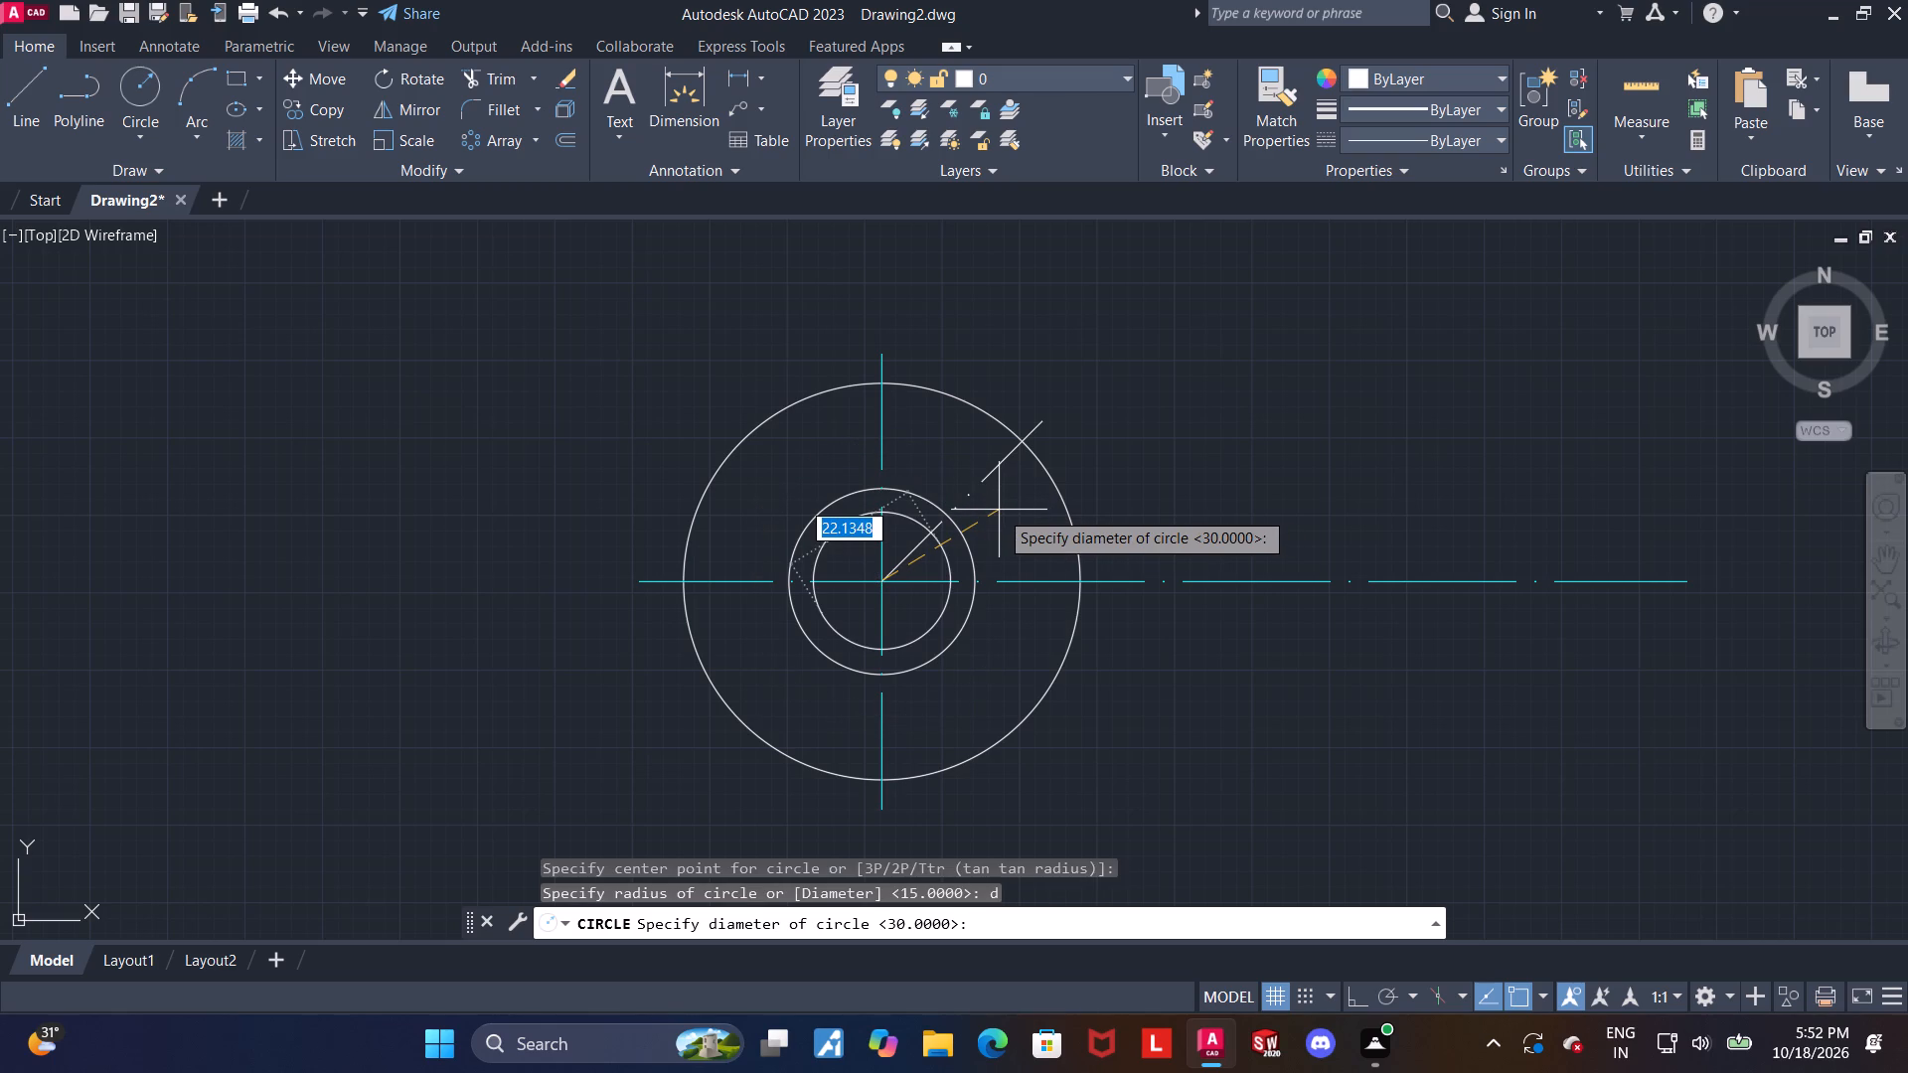
{"action": "type", "text": "46"}
{"action": "key", "text": "Return"}
{"action": "key", "text": "Escape"}
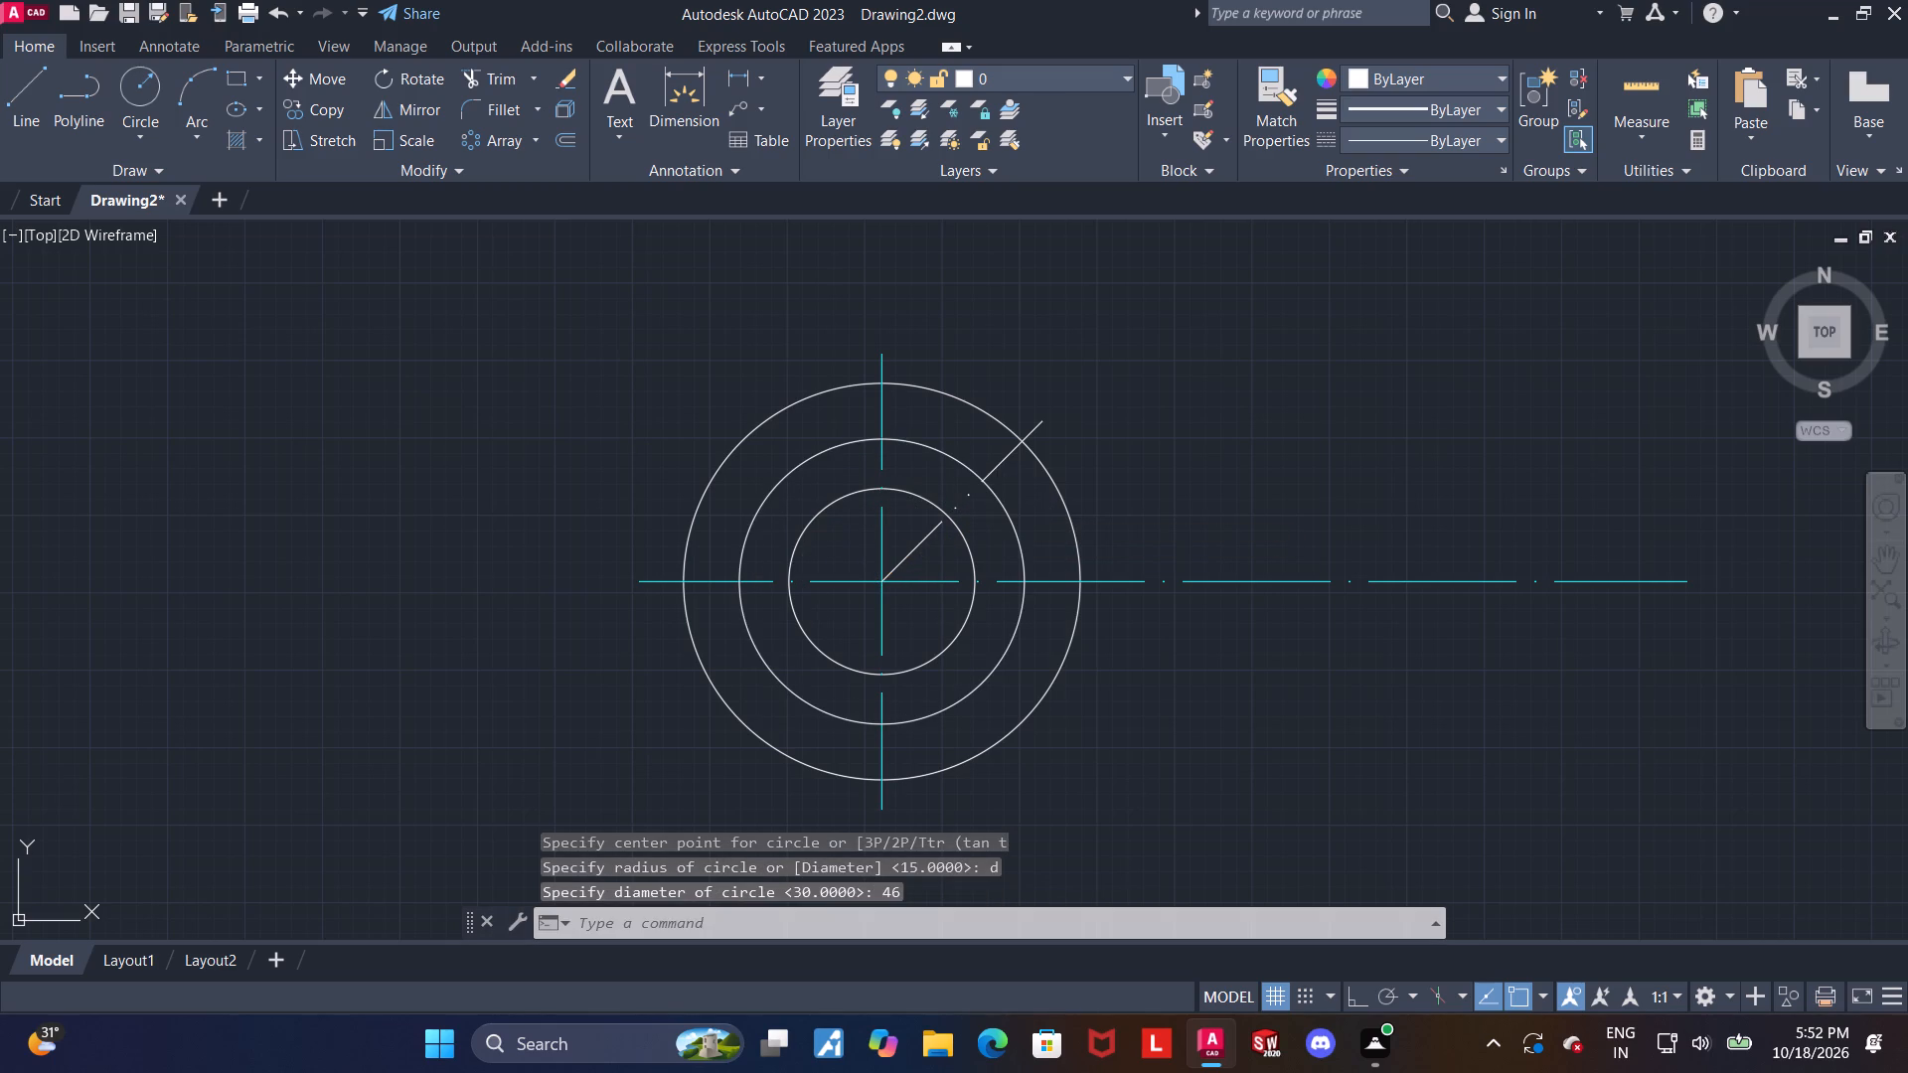
Apply the ACAD_ISO04W100 linetype and cyan colour to the 46-diameter circle.
{"action": "left_click", "coordinate": [1008, 511]}
{"action": "left_click", "coordinate": [1440, 142]}
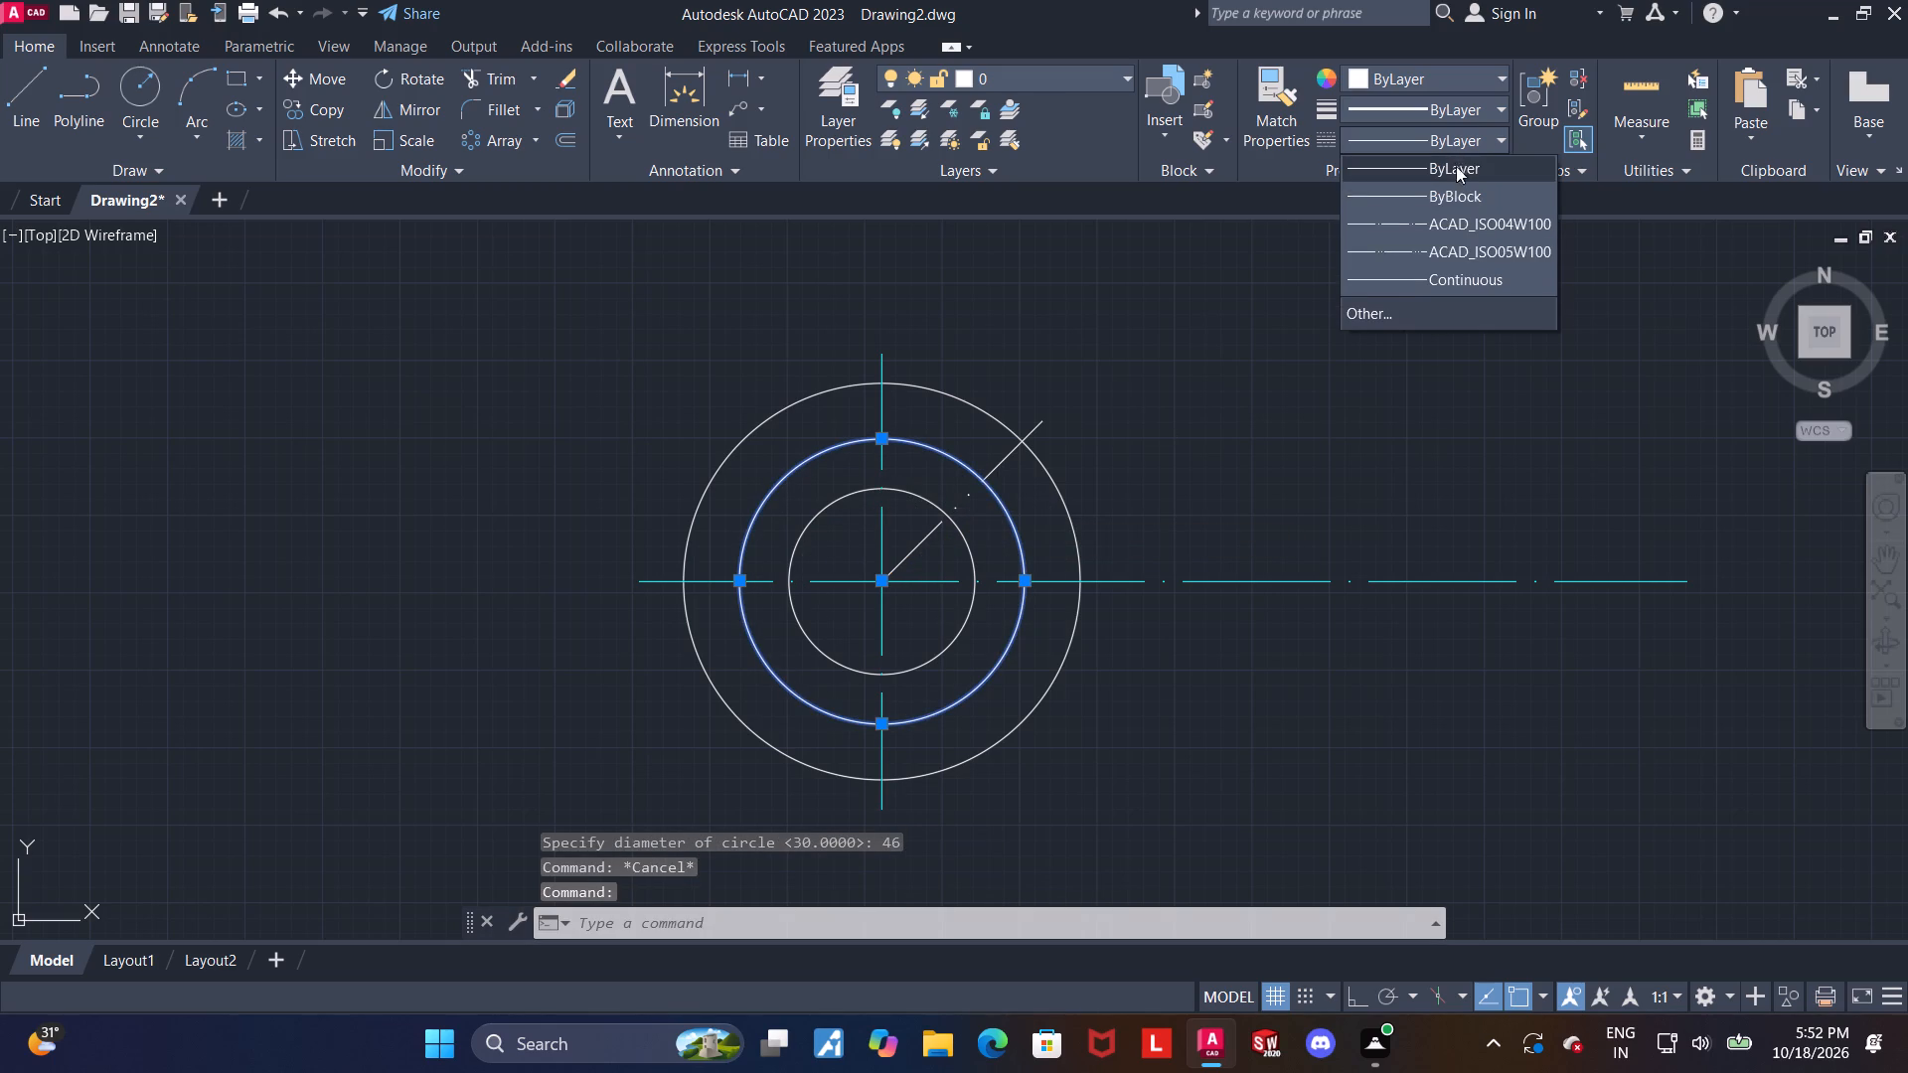
{"action": "left_click", "coordinate": [1459, 221]}
{"action": "left_click", "coordinate": [1438, 64]}
{"action": "left_click", "coordinate": [1439, 79]}
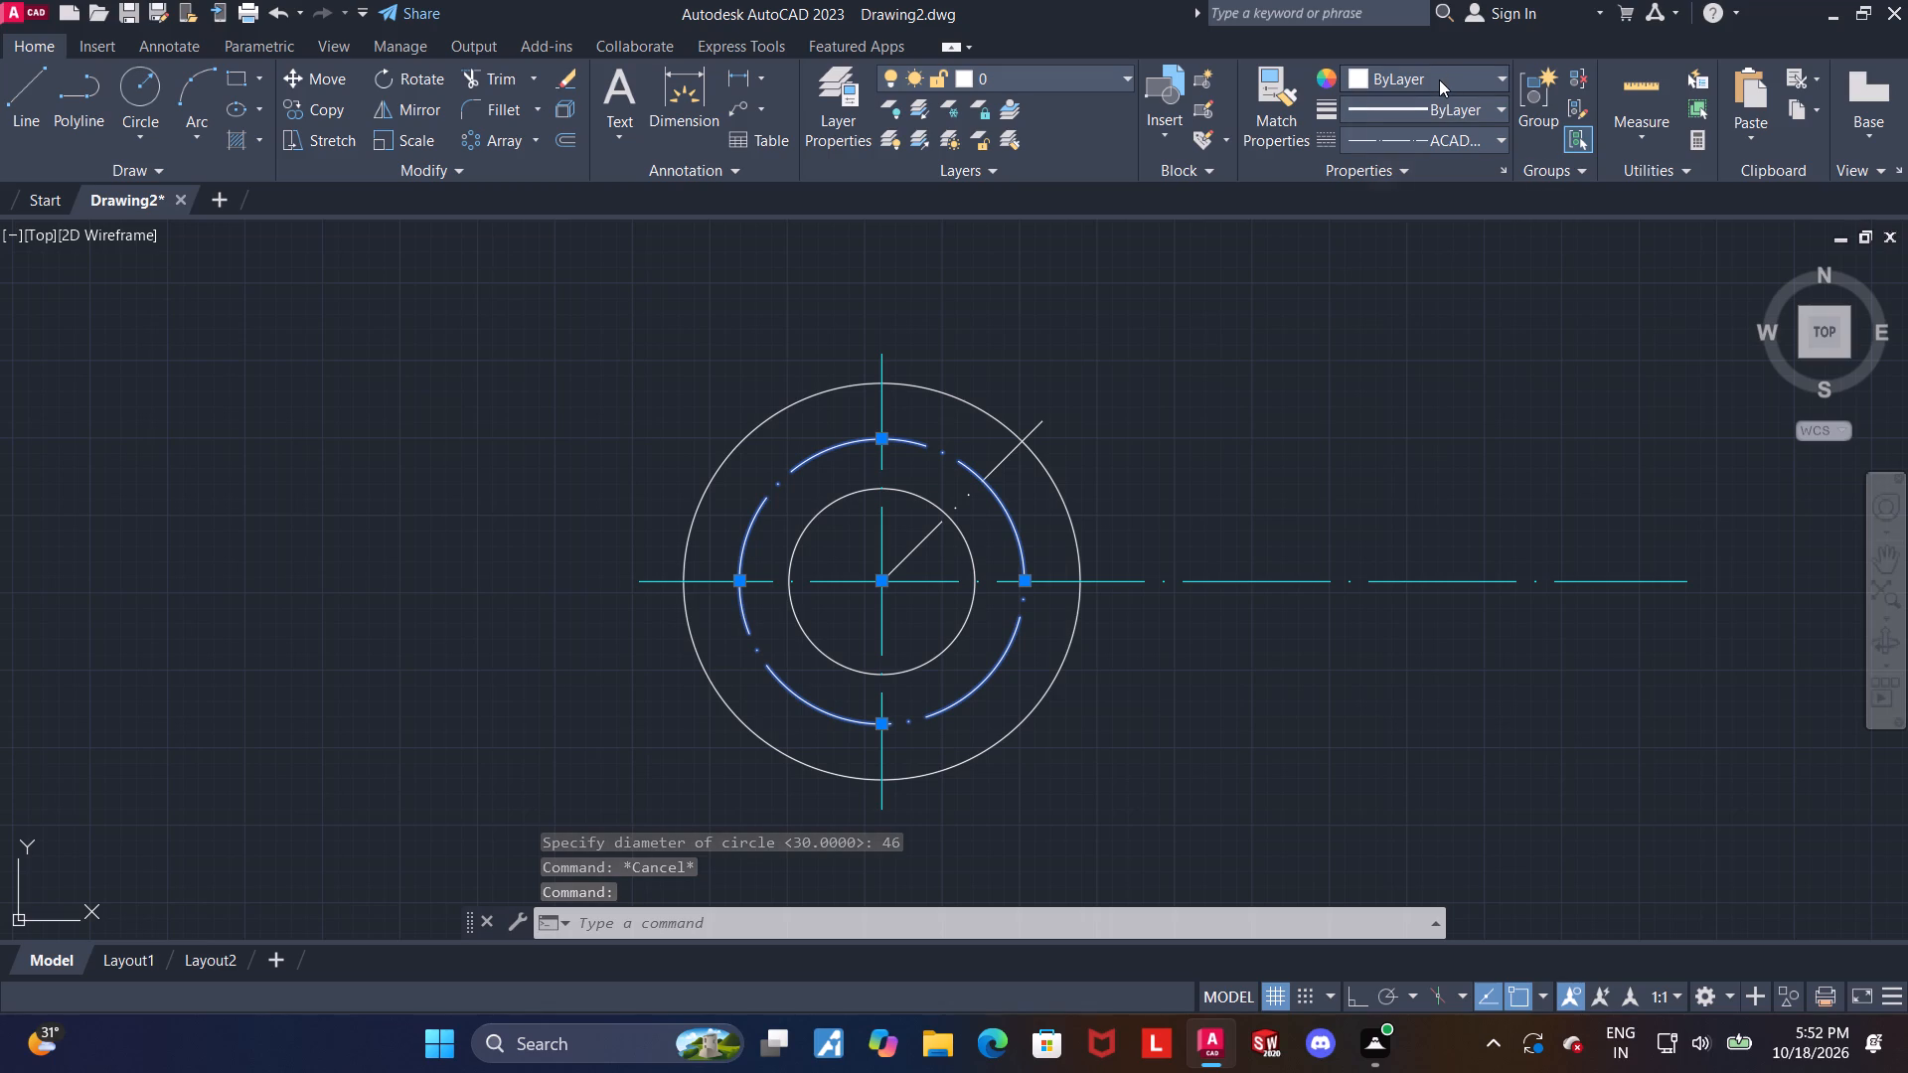
{"action": "left_click", "coordinate": [1442, 313]}
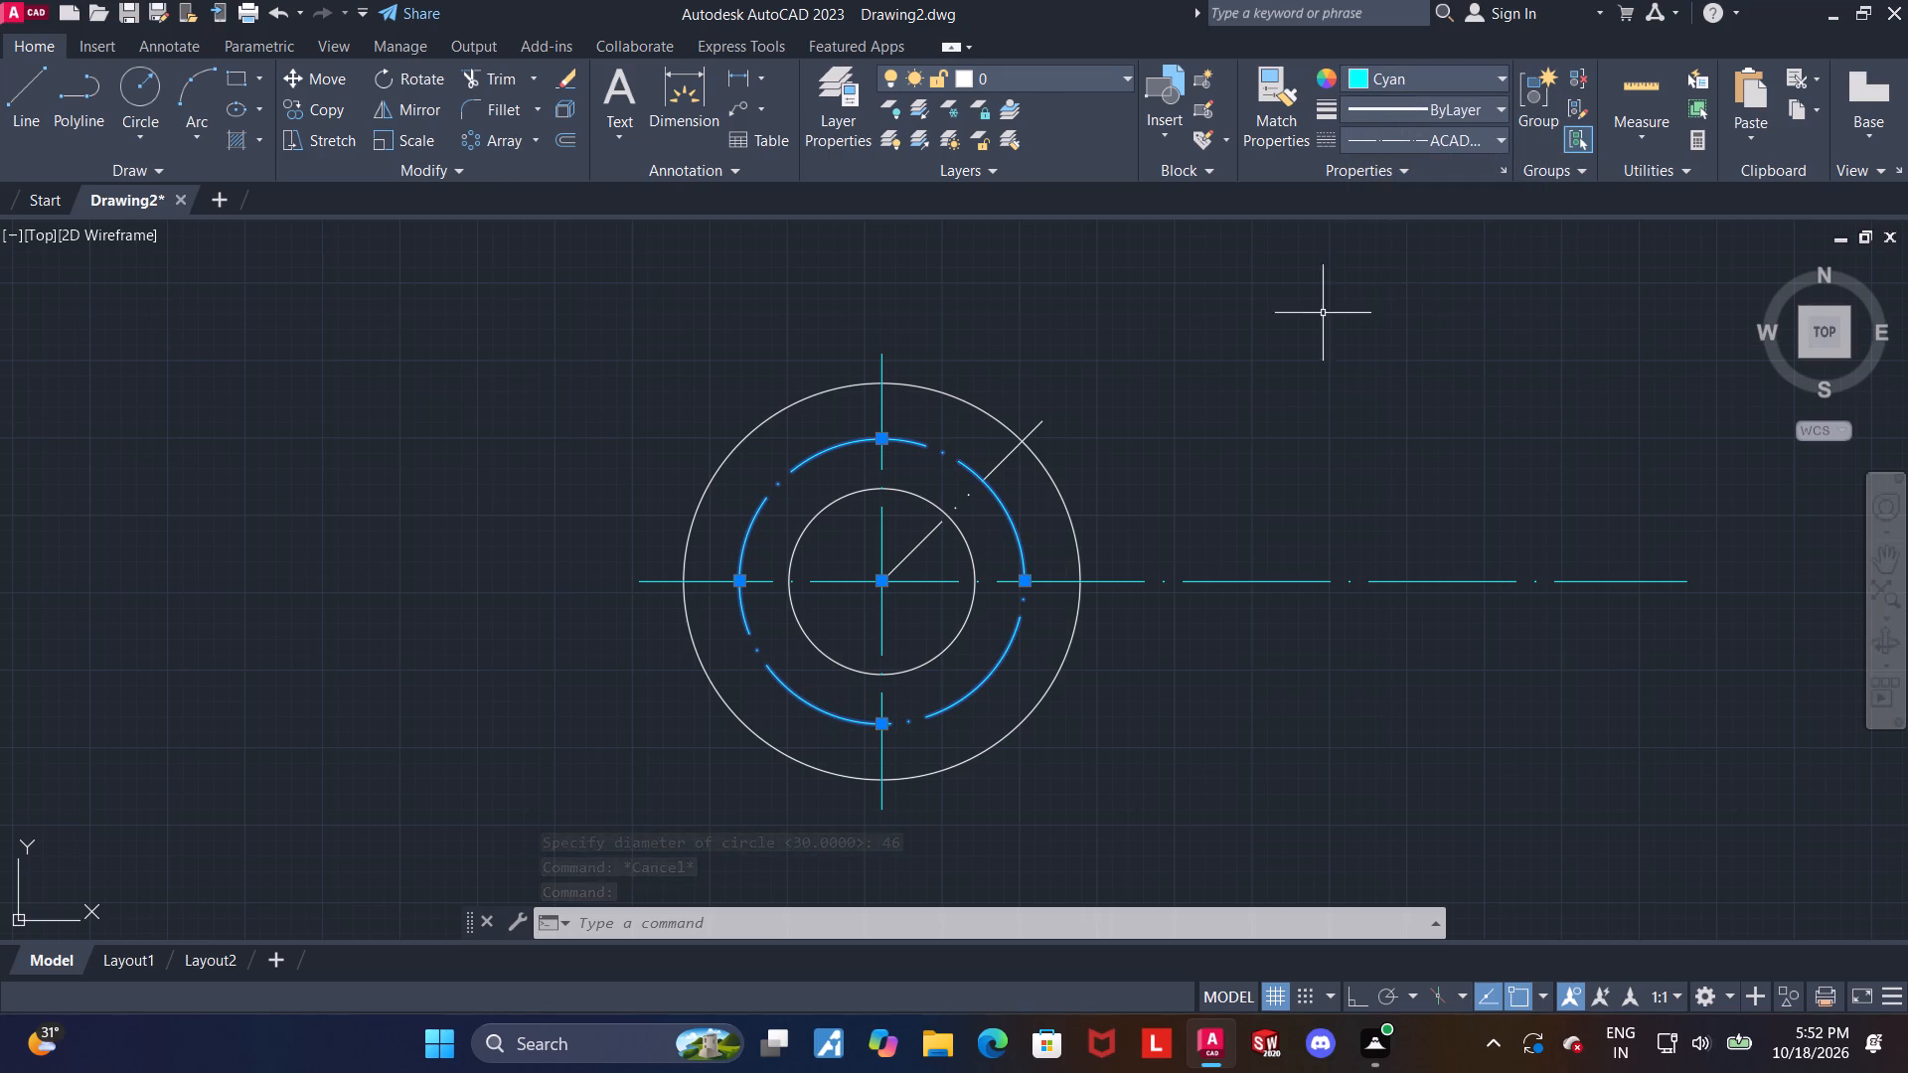
{"action": "scroll", "coordinate": [1191, 318], "scroll_direction": "down", "scroll_amount": 1}
{"action": "scroll", "coordinate": [1180, 401], "scroll_direction": "up", "scroll_amount": 1}
{"action": "key", "text": "Escape"}
Draw an 8-unit line along the 45° line, from the inner circle to the cyan circle.
{"action": "scroll", "coordinate": [1012, 397], "scroll_direction": "up", "scroll_amount": 2}
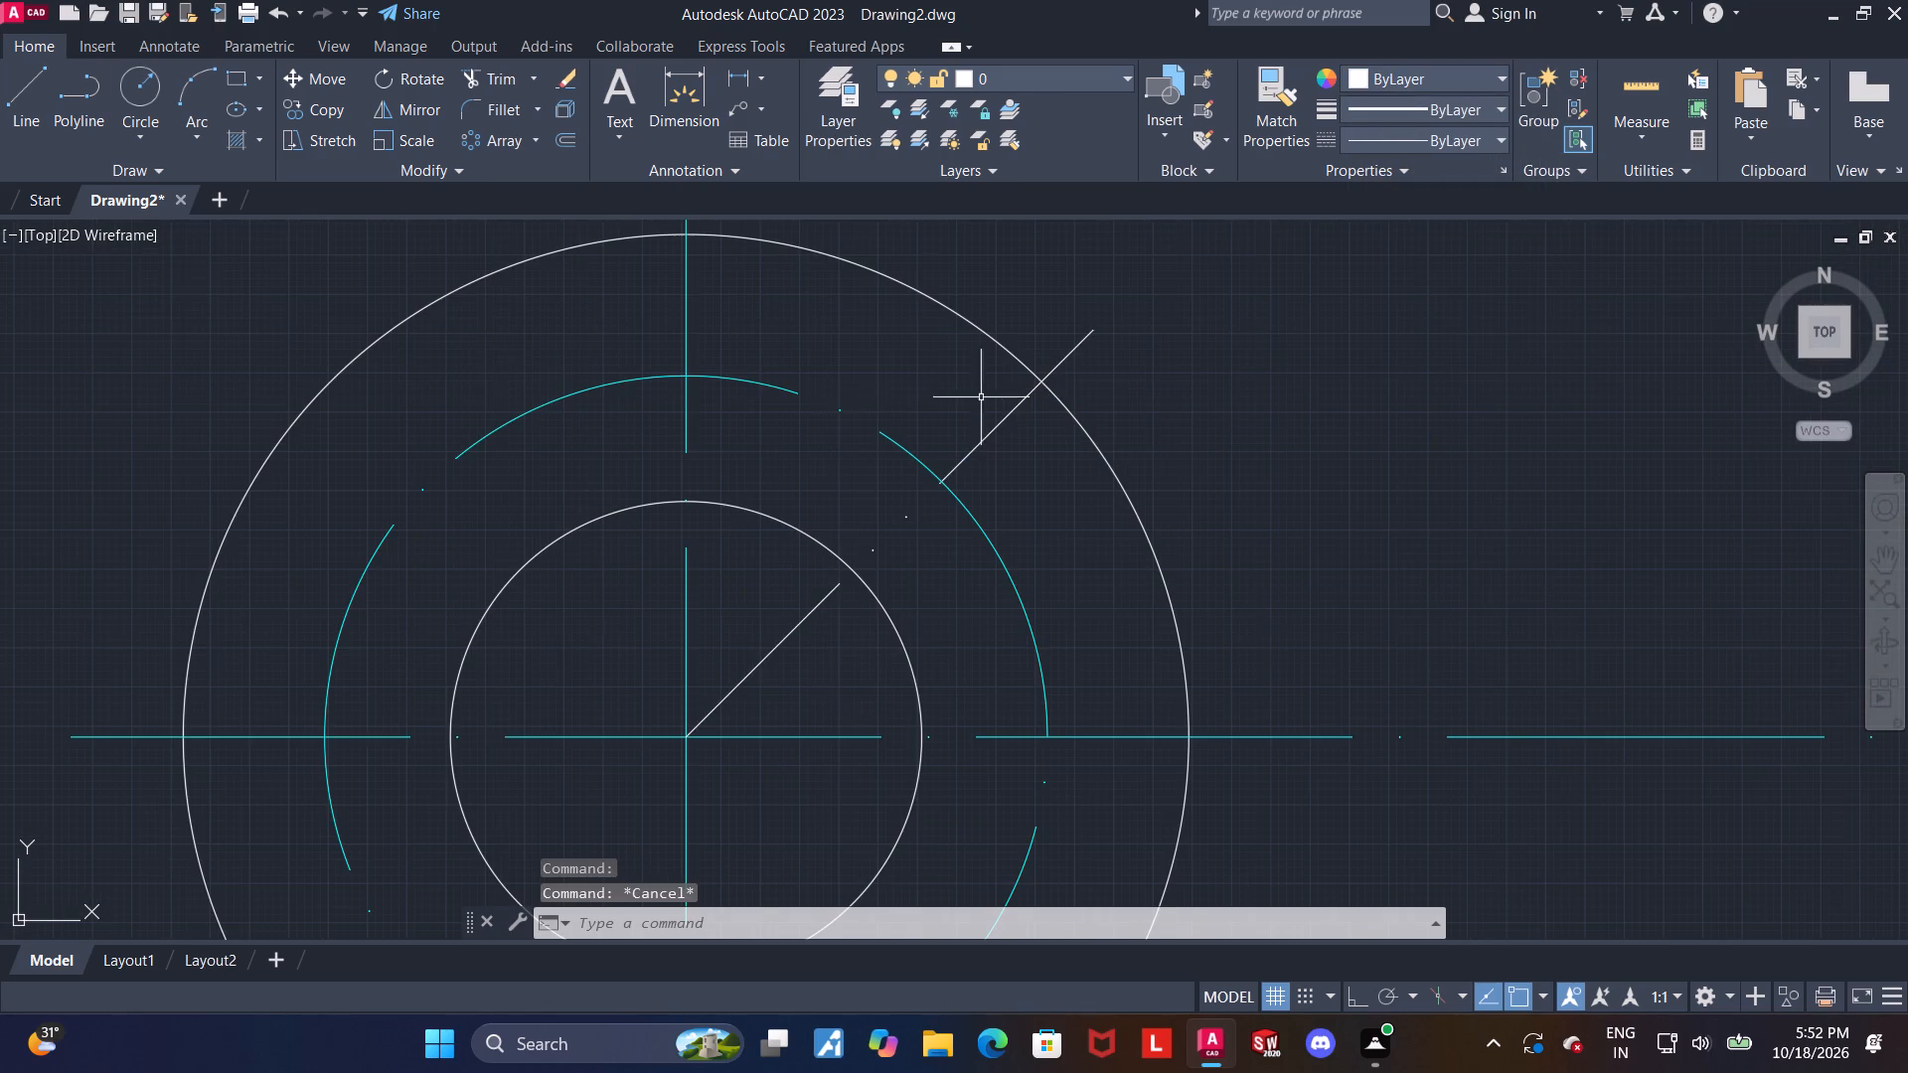
{"action": "left_click", "coordinate": [18, 106]}
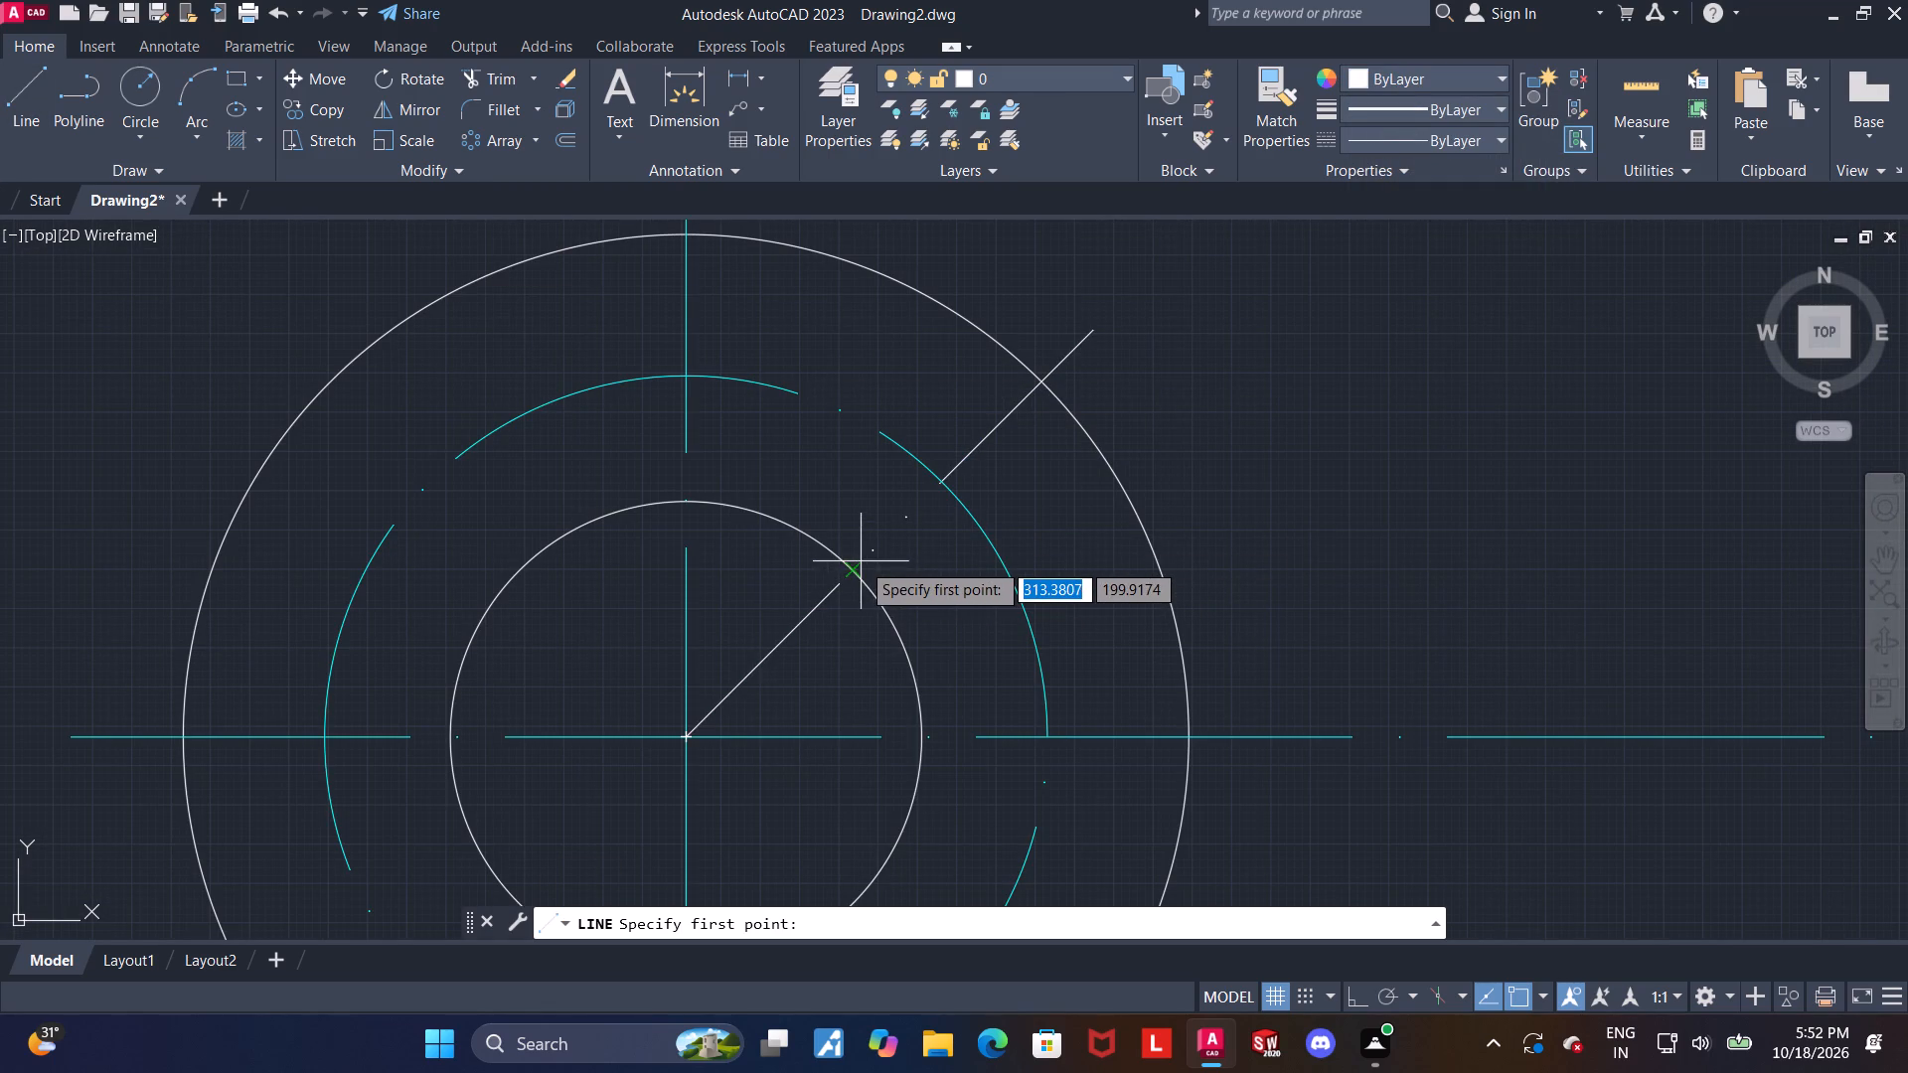
{"action": "scroll", "coordinate": [855, 573], "scroll_direction": "up", "scroll_amount": 3}
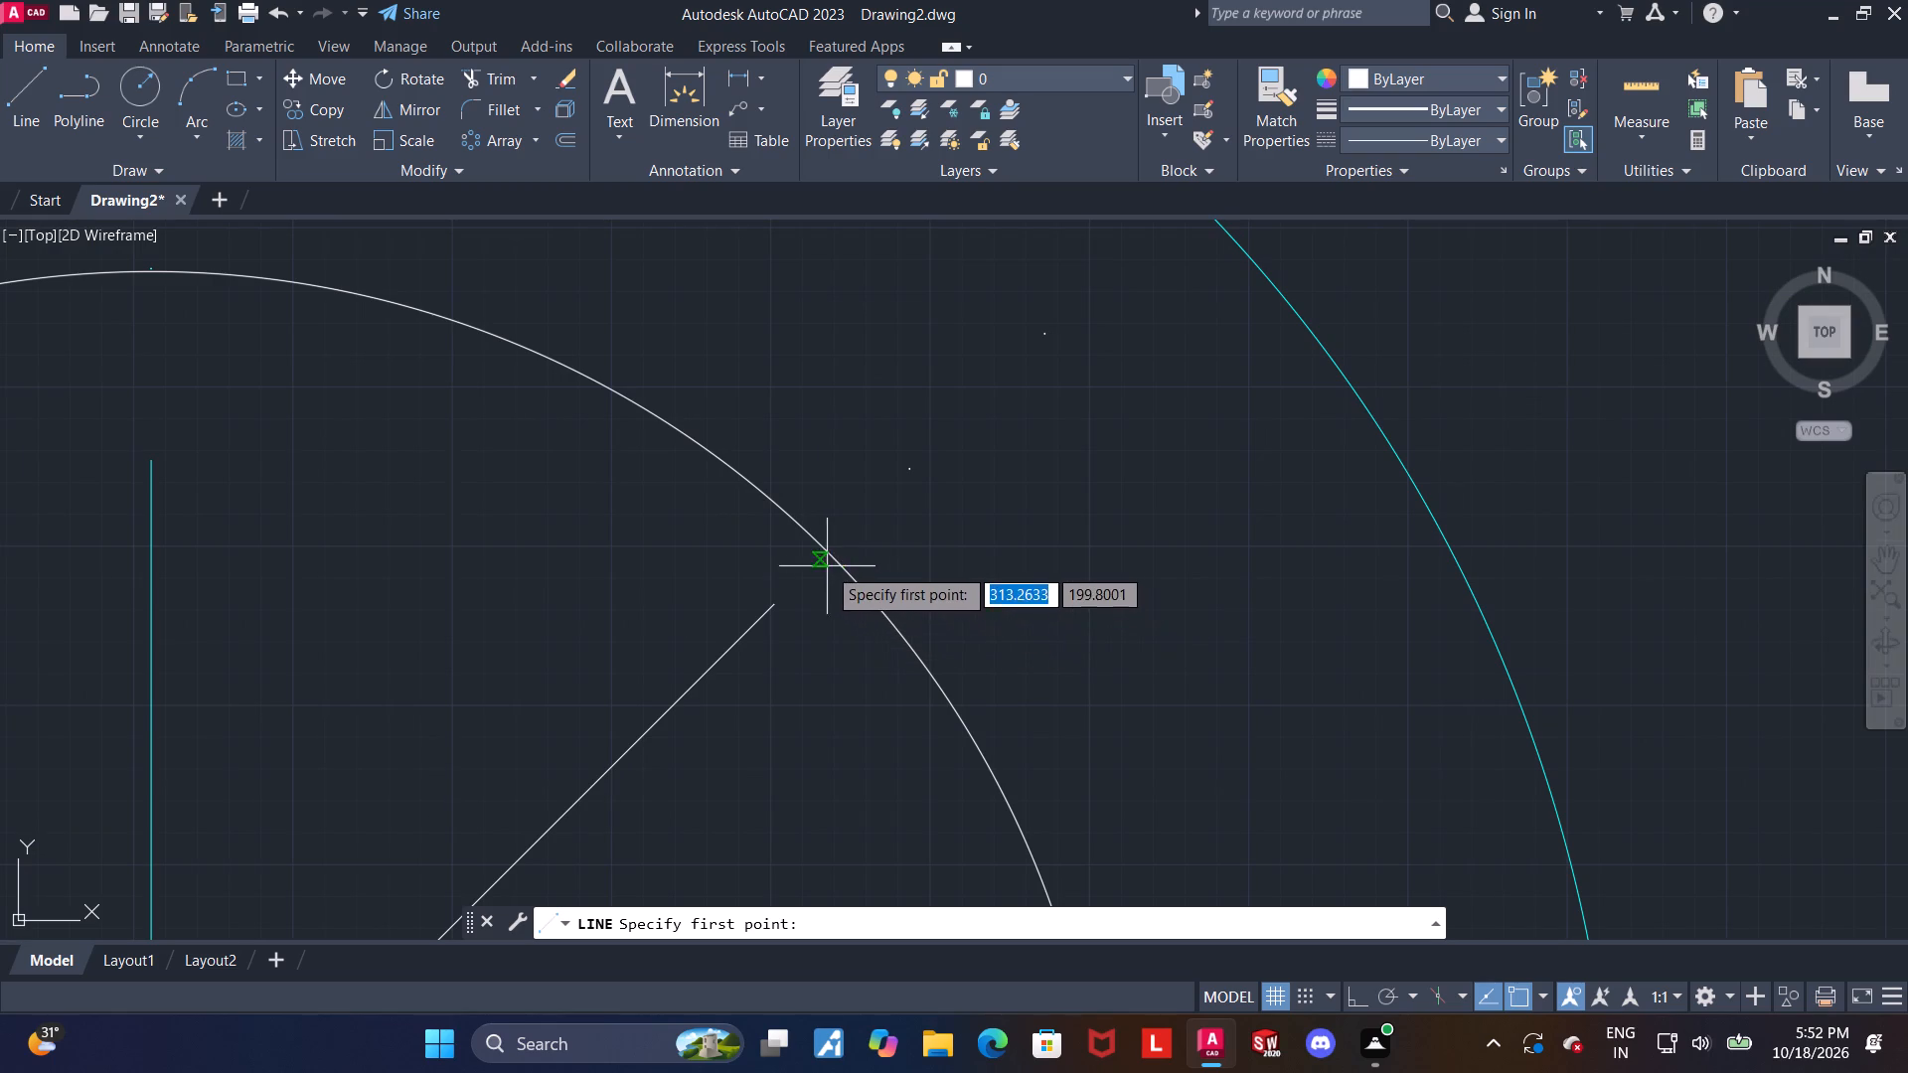
{"action": "left_click", "coordinate": [820, 555]}
{"action": "scroll", "coordinate": [821, 554], "scroll_direction": "down", "scroll_amount": 3}
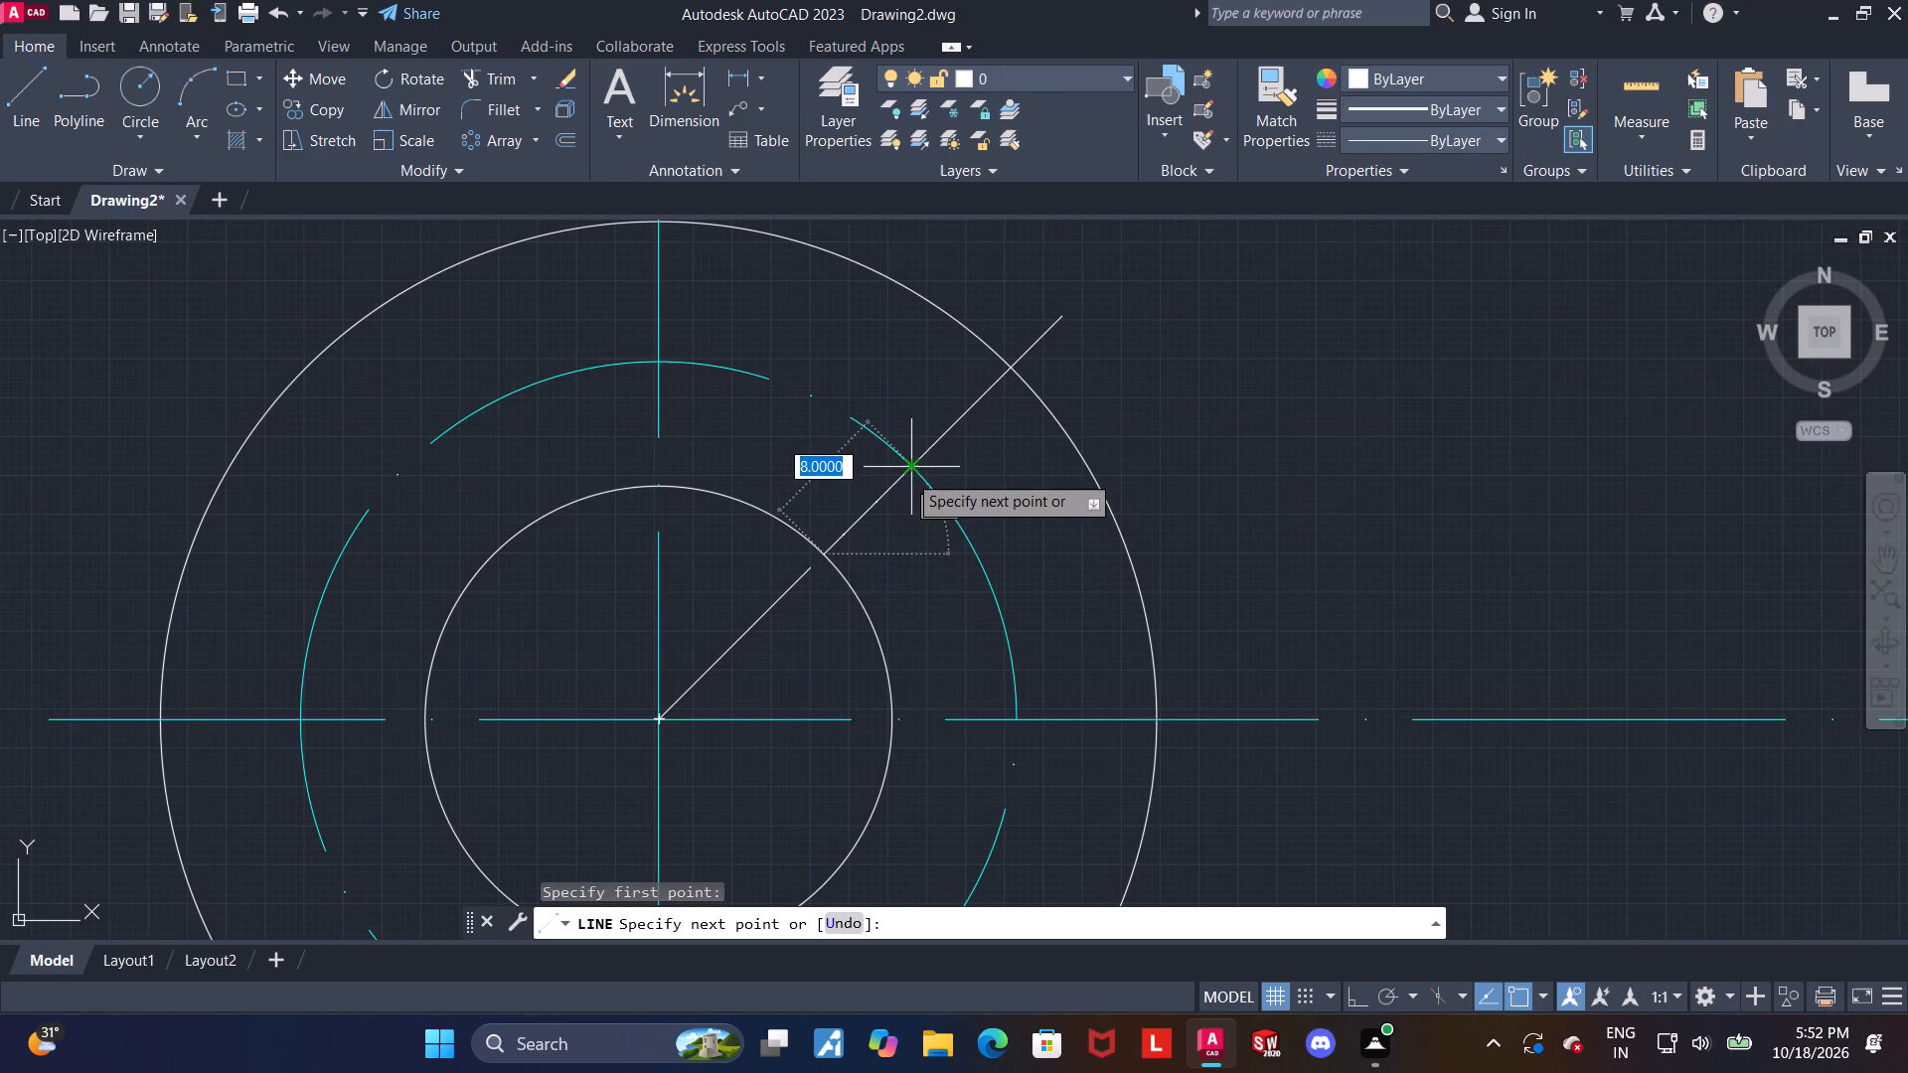
{"action": "left_click", "coordinate": [908, 472]}
{"action": "key", "text": "Escape"}
{"action": "key", "text": "Escape"}
Offset the short angled line by 2.5 to each side.
{"action": "left_click", "coordinate": [881, 492]}
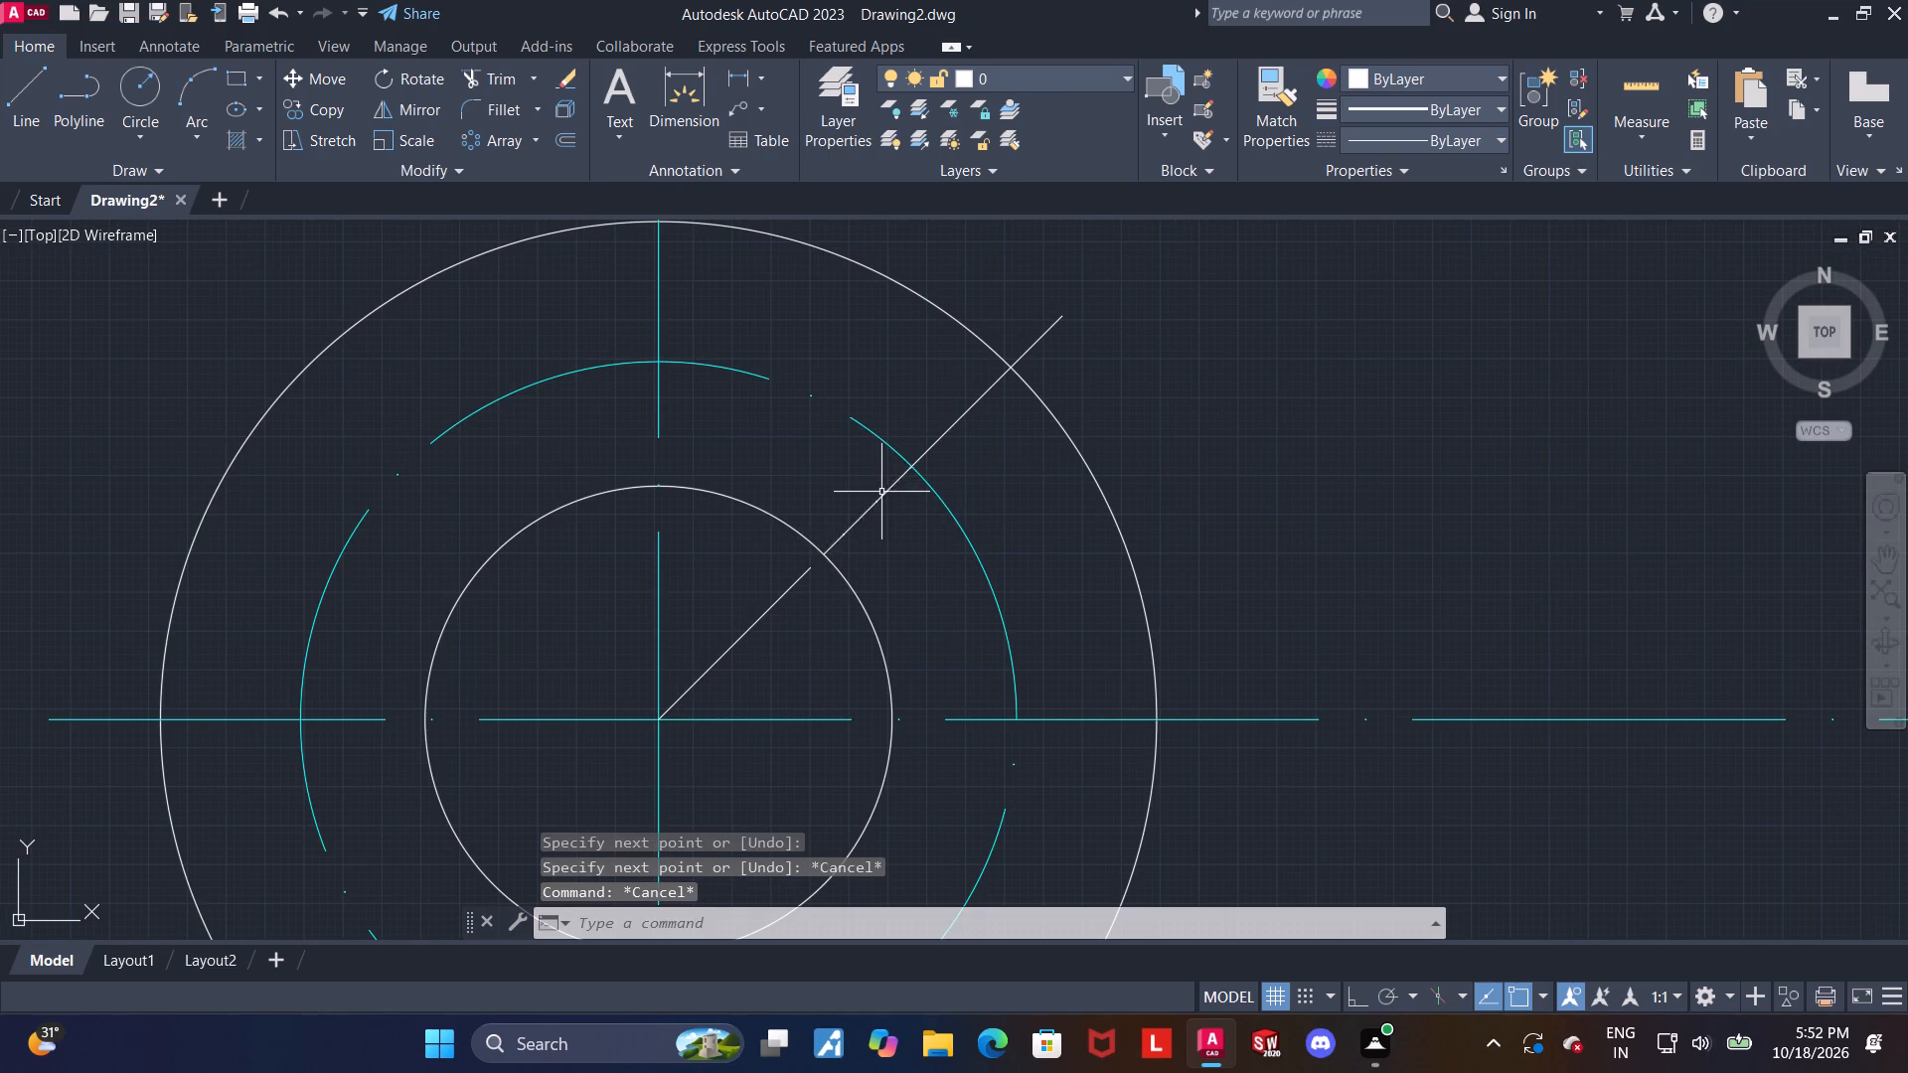
{"action": "type", "text": "offset"}
{"action": "key", "text": "Return"}
{"action": "key", "text": "Return"}
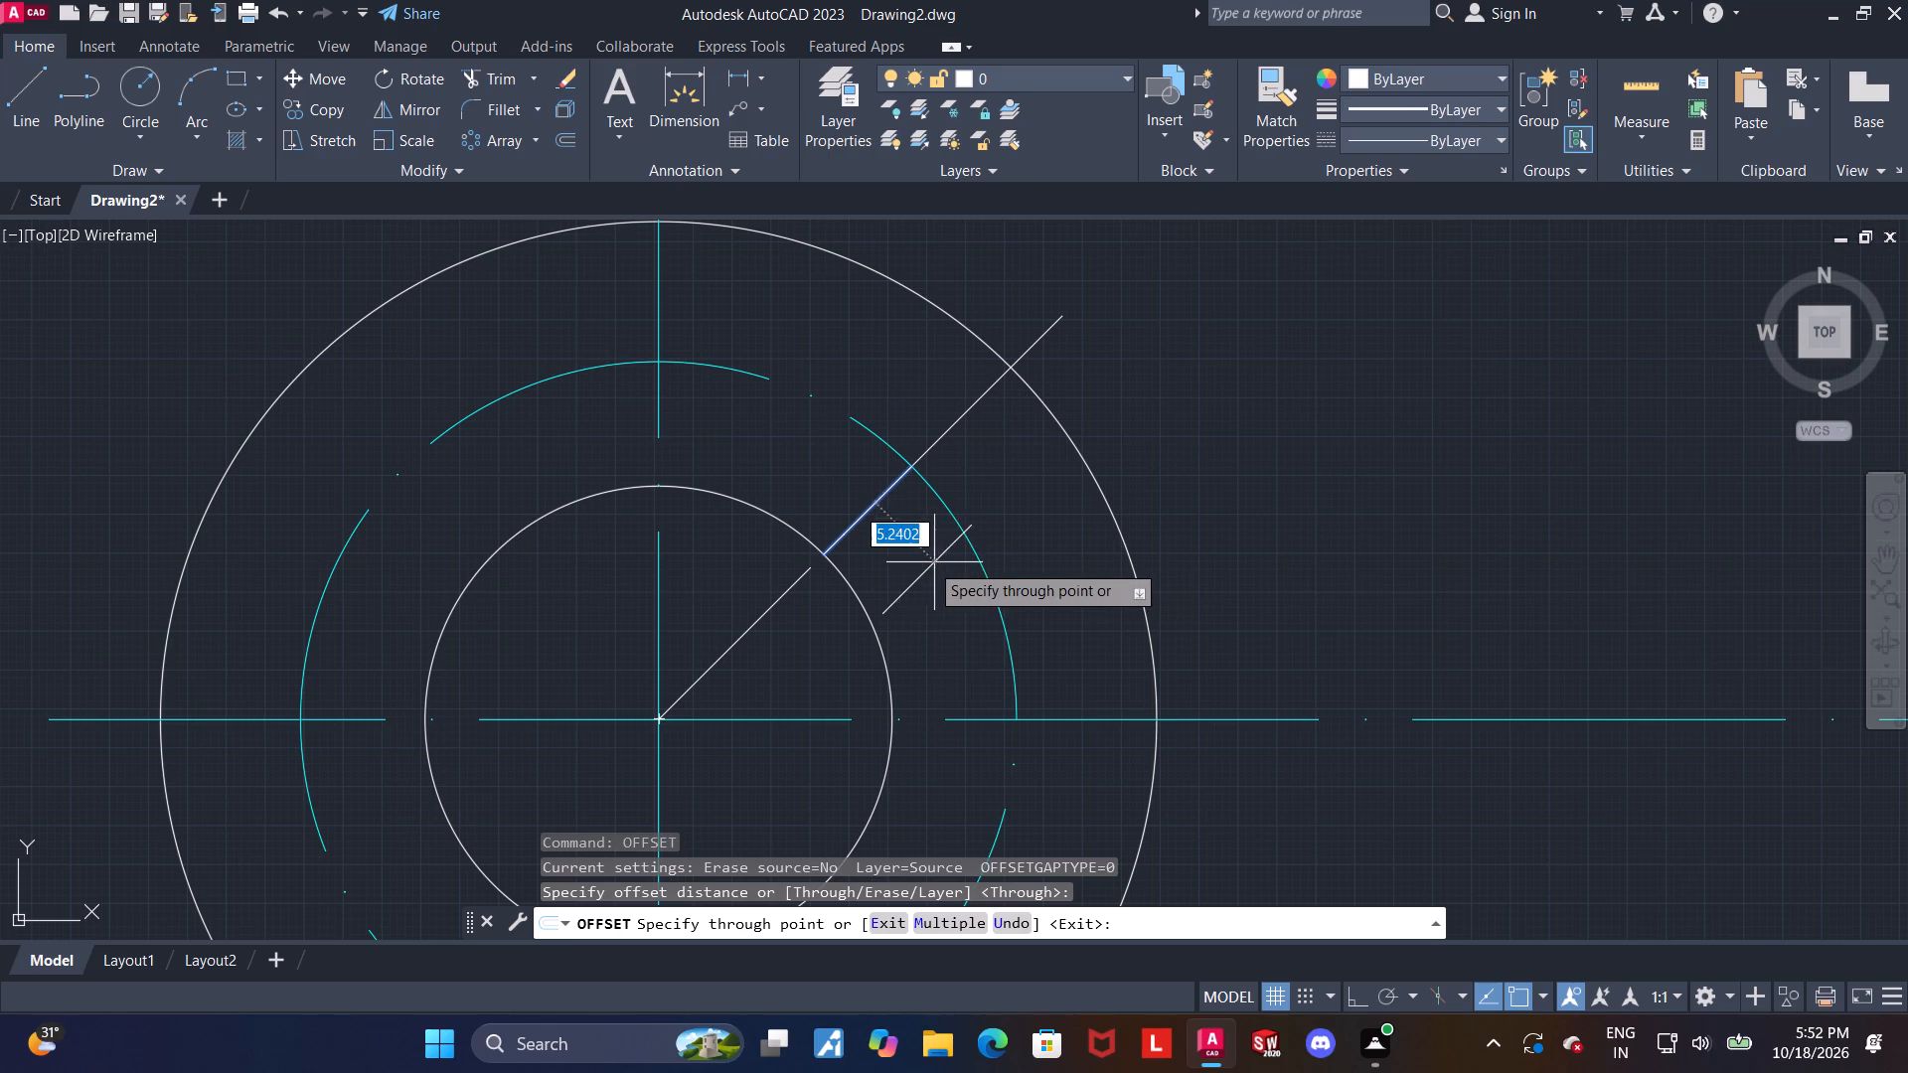
{"action": "type", "text": "2.5"}
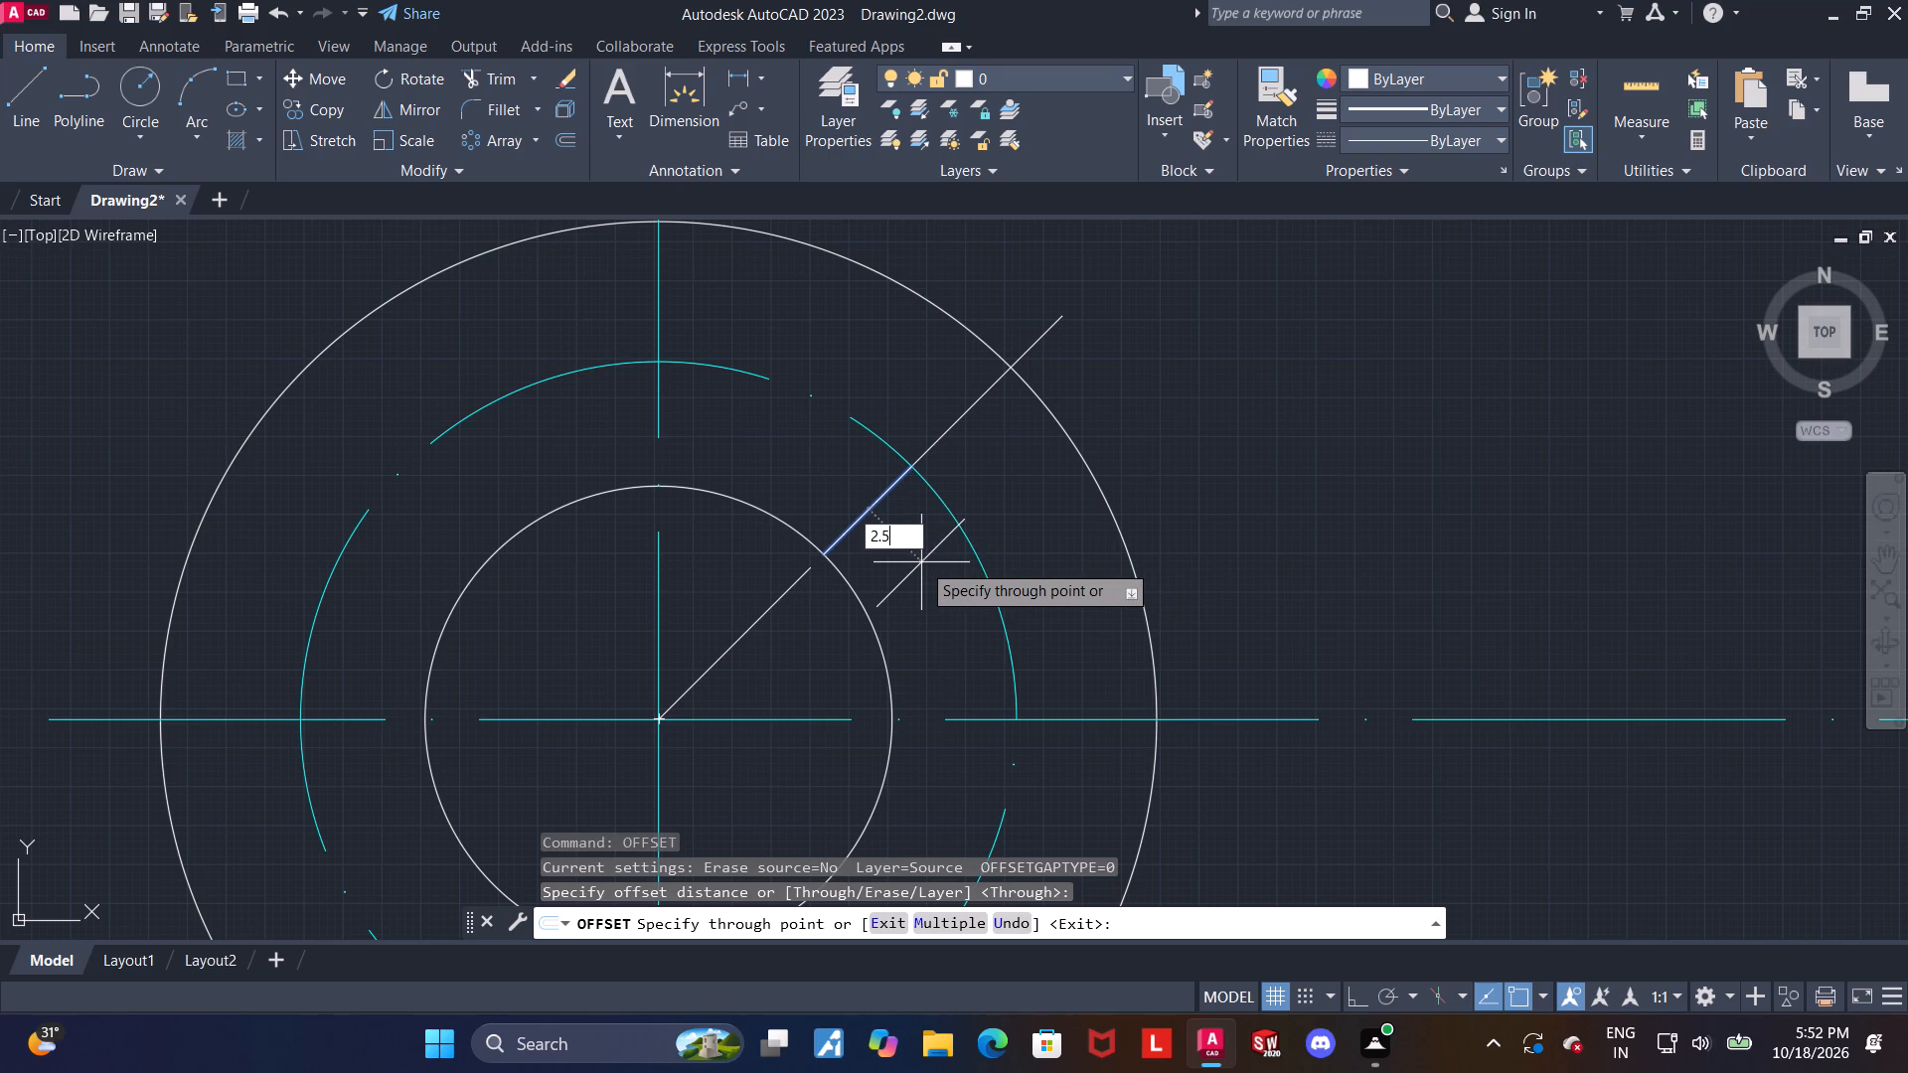
{"action": "key", "text": "Return"}
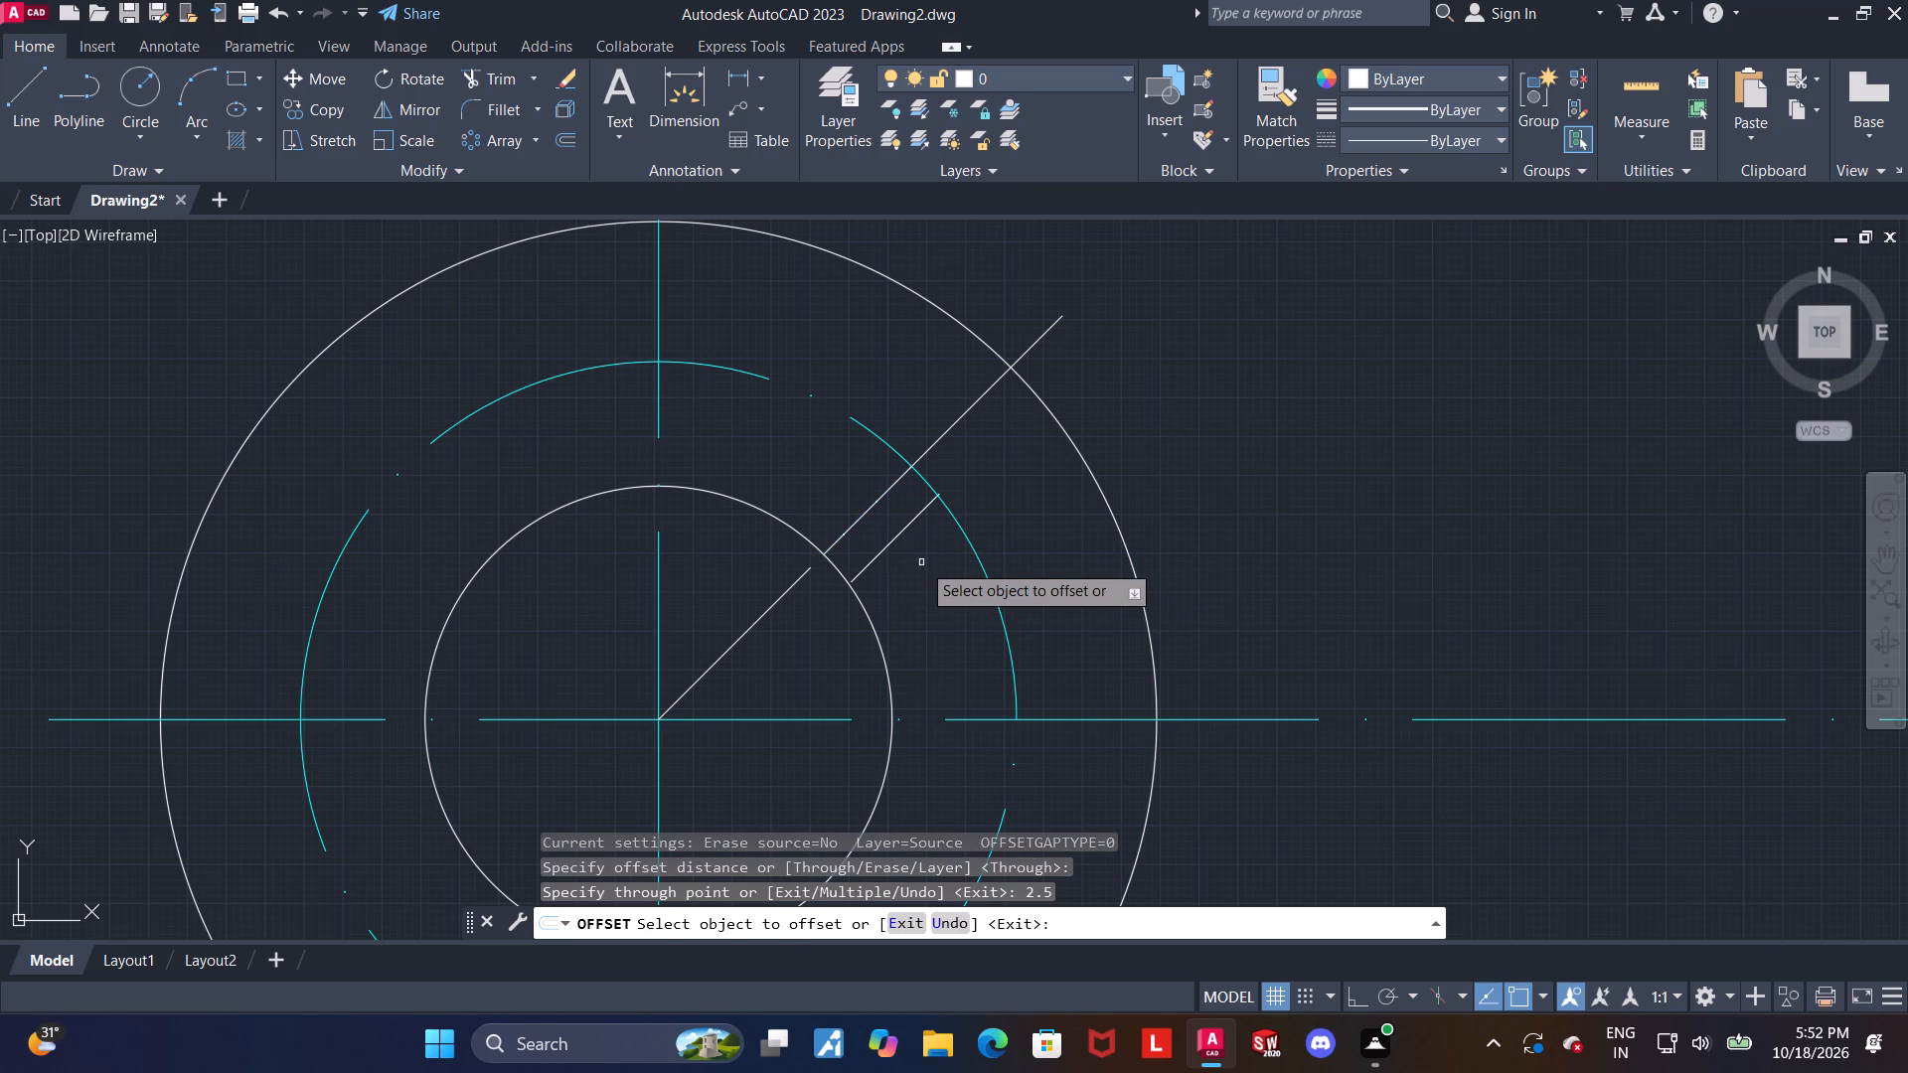
{"action": "left_click", "coordinate": [884, 490]}
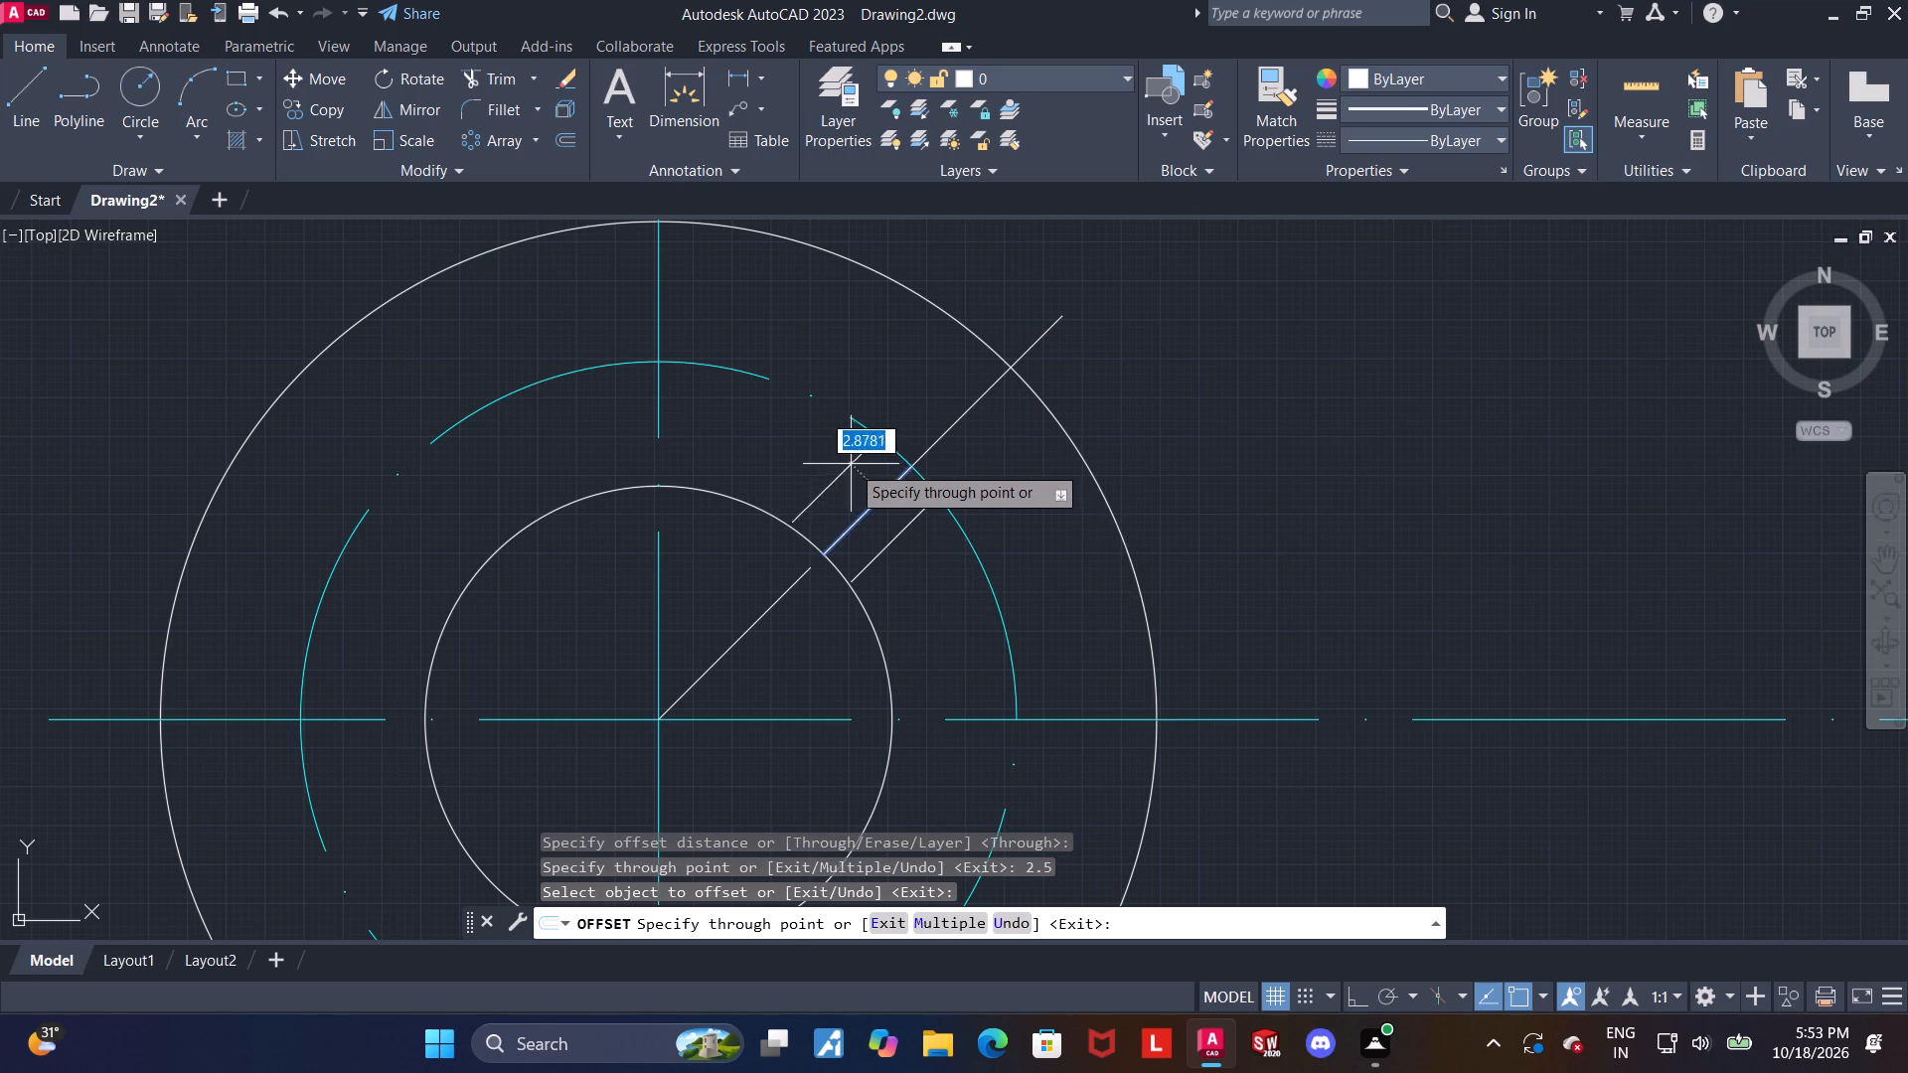
{"action": "type", "text": "2.5"}
{"action": "key", "text": "Return"}
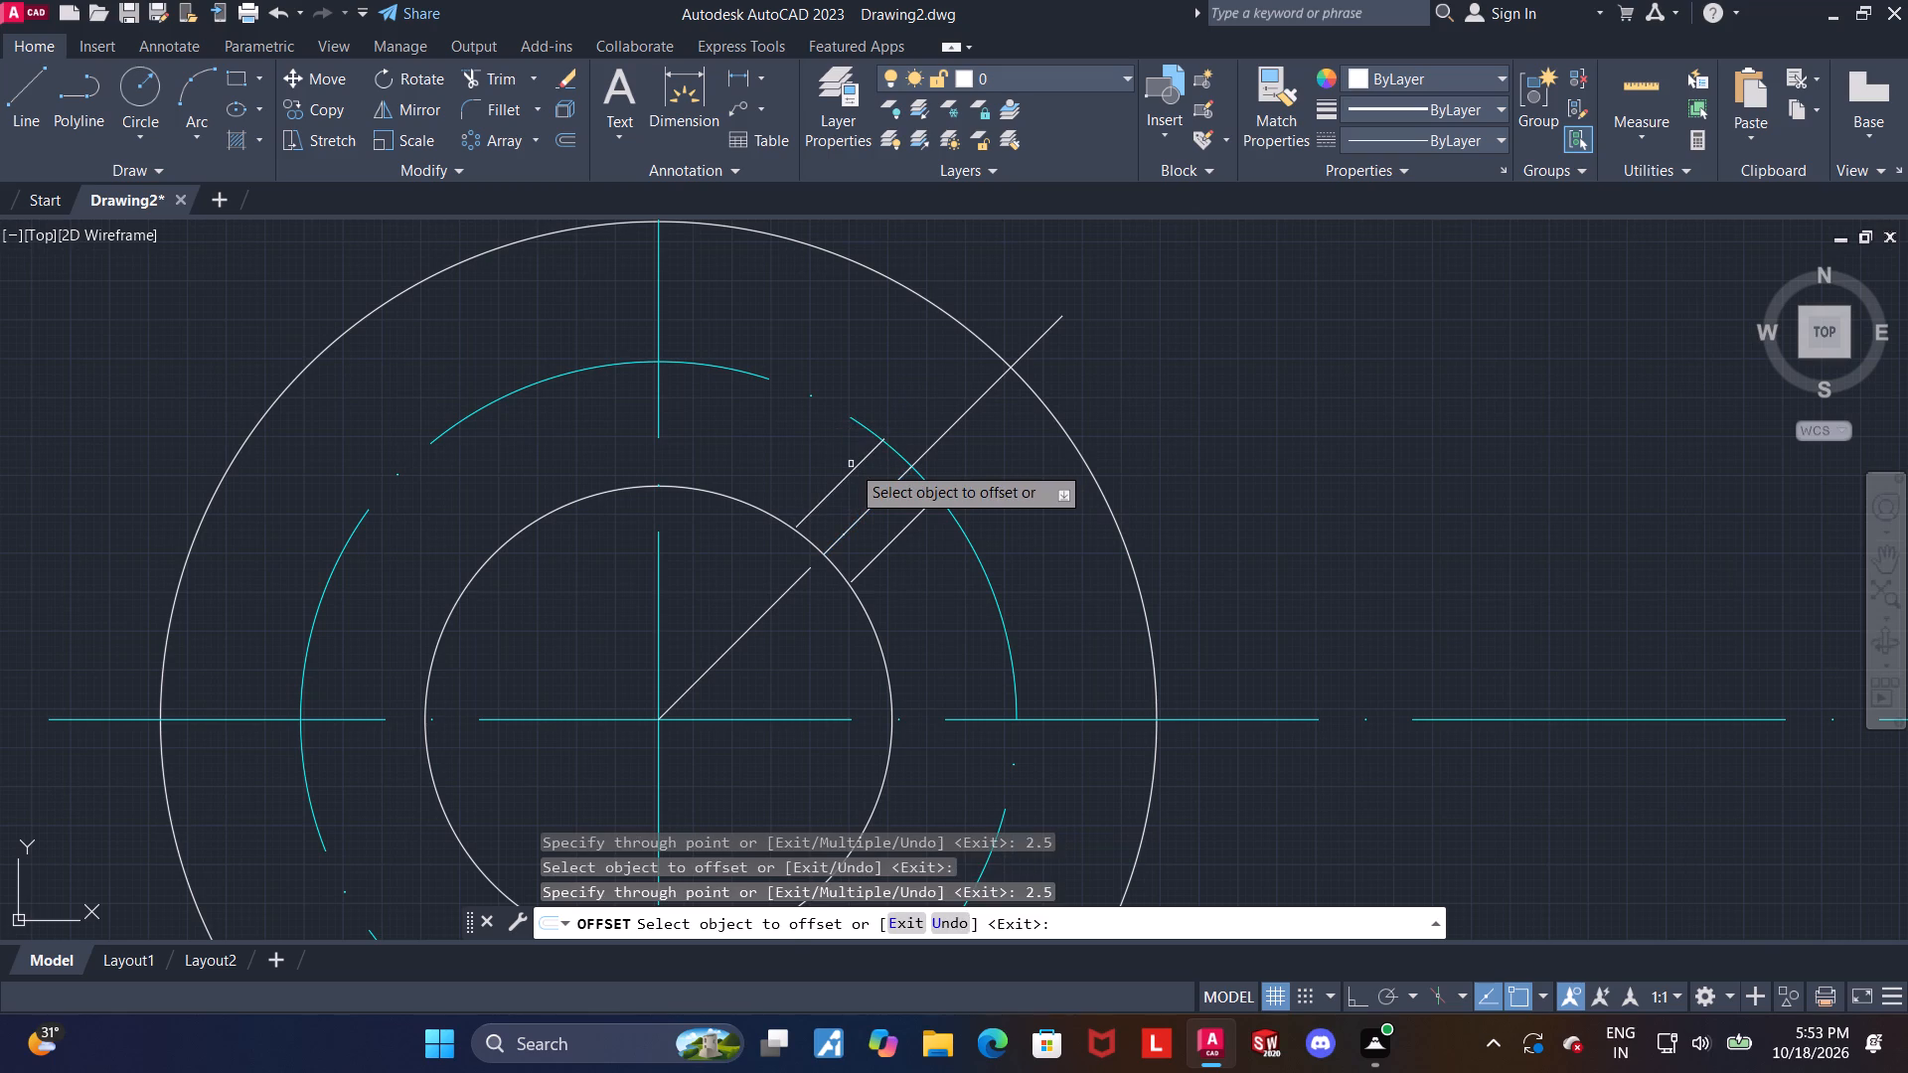
{"action": "key", "text": "Escape"}
{"action": "key", "text": "Escape"}
Set the long 45° line's colour to cyan.
{"action": "left_click", "coordinate": [965, 416]}
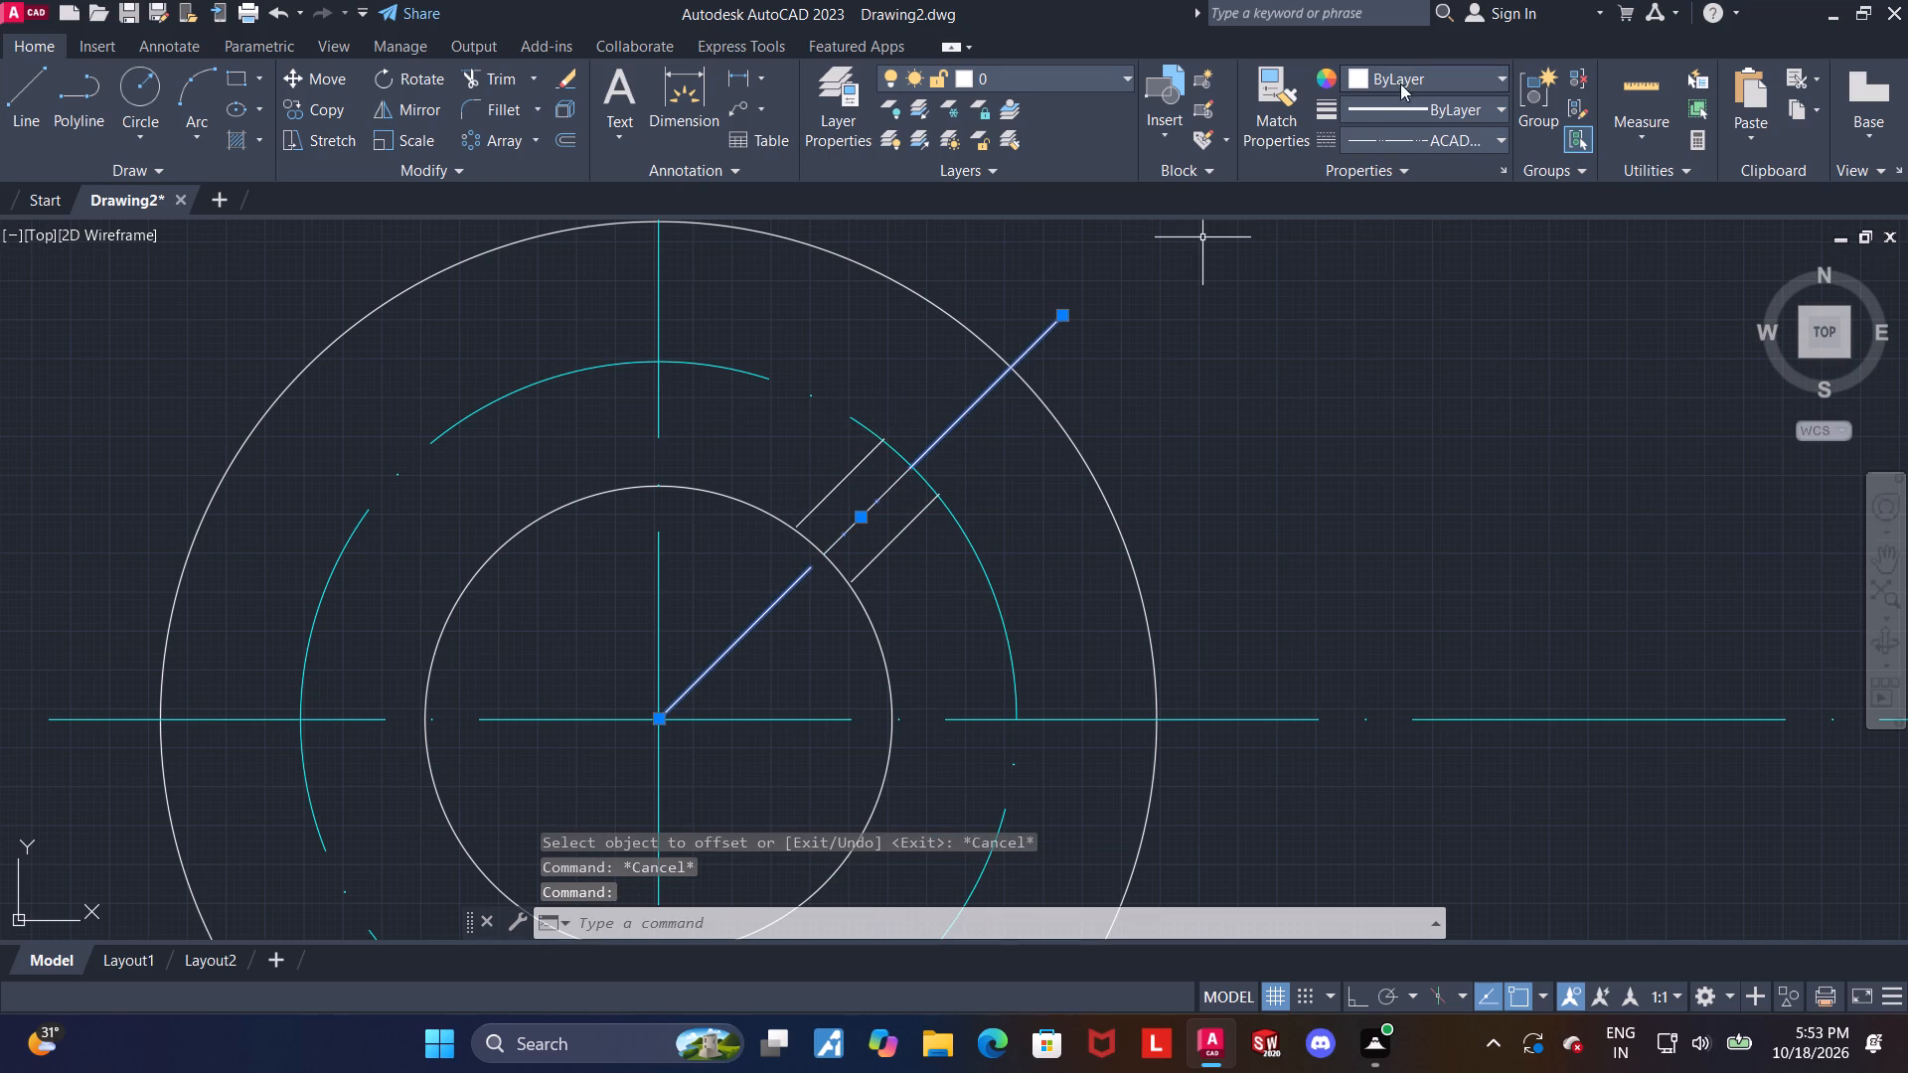
{"action": "left_click", "coordinate": [1413, 79]}
{"action": "left_click", "coordinate": [1430, 325]}
{"action": "key", "text": "Escape"}
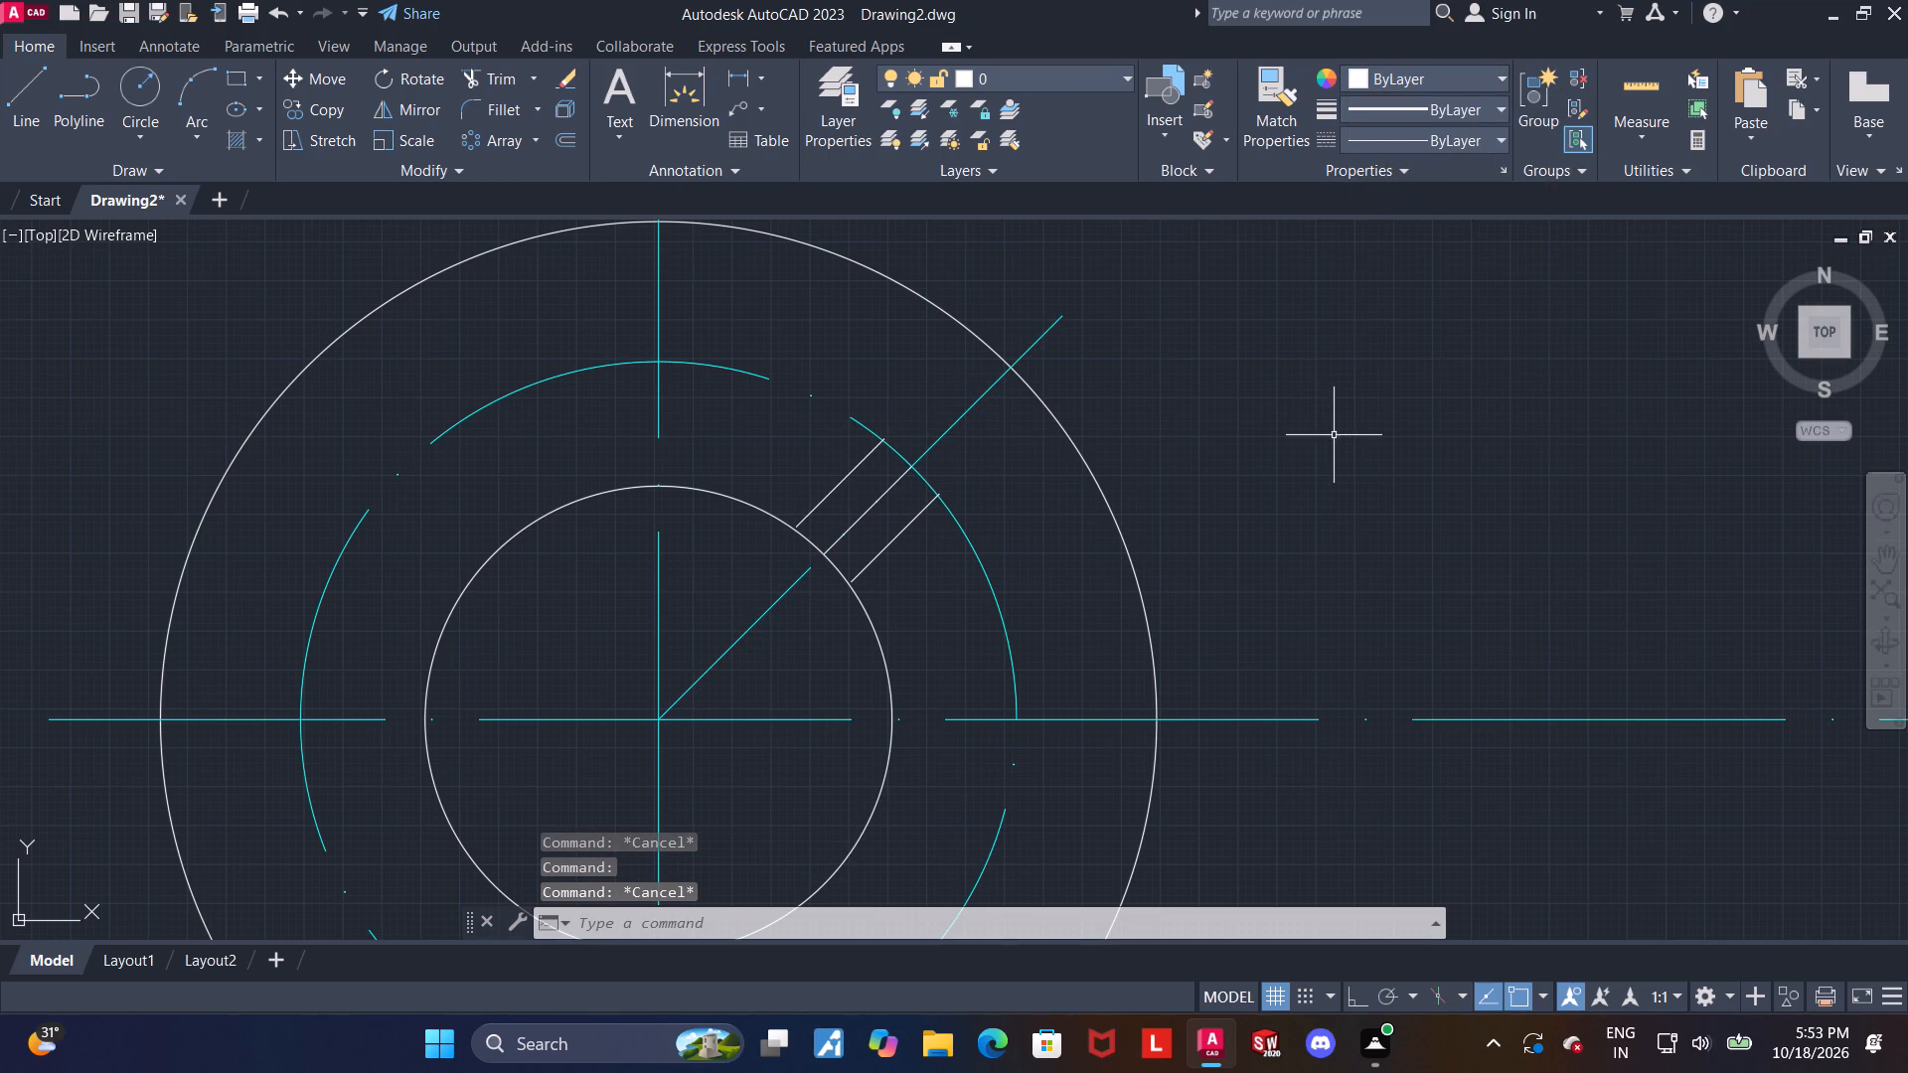
Delete the short white line midway between the two offset lines.
{"action": "scroll", "coordinate": [1157, 462], "scroll_direction": "down", "scroll_amount": 1}
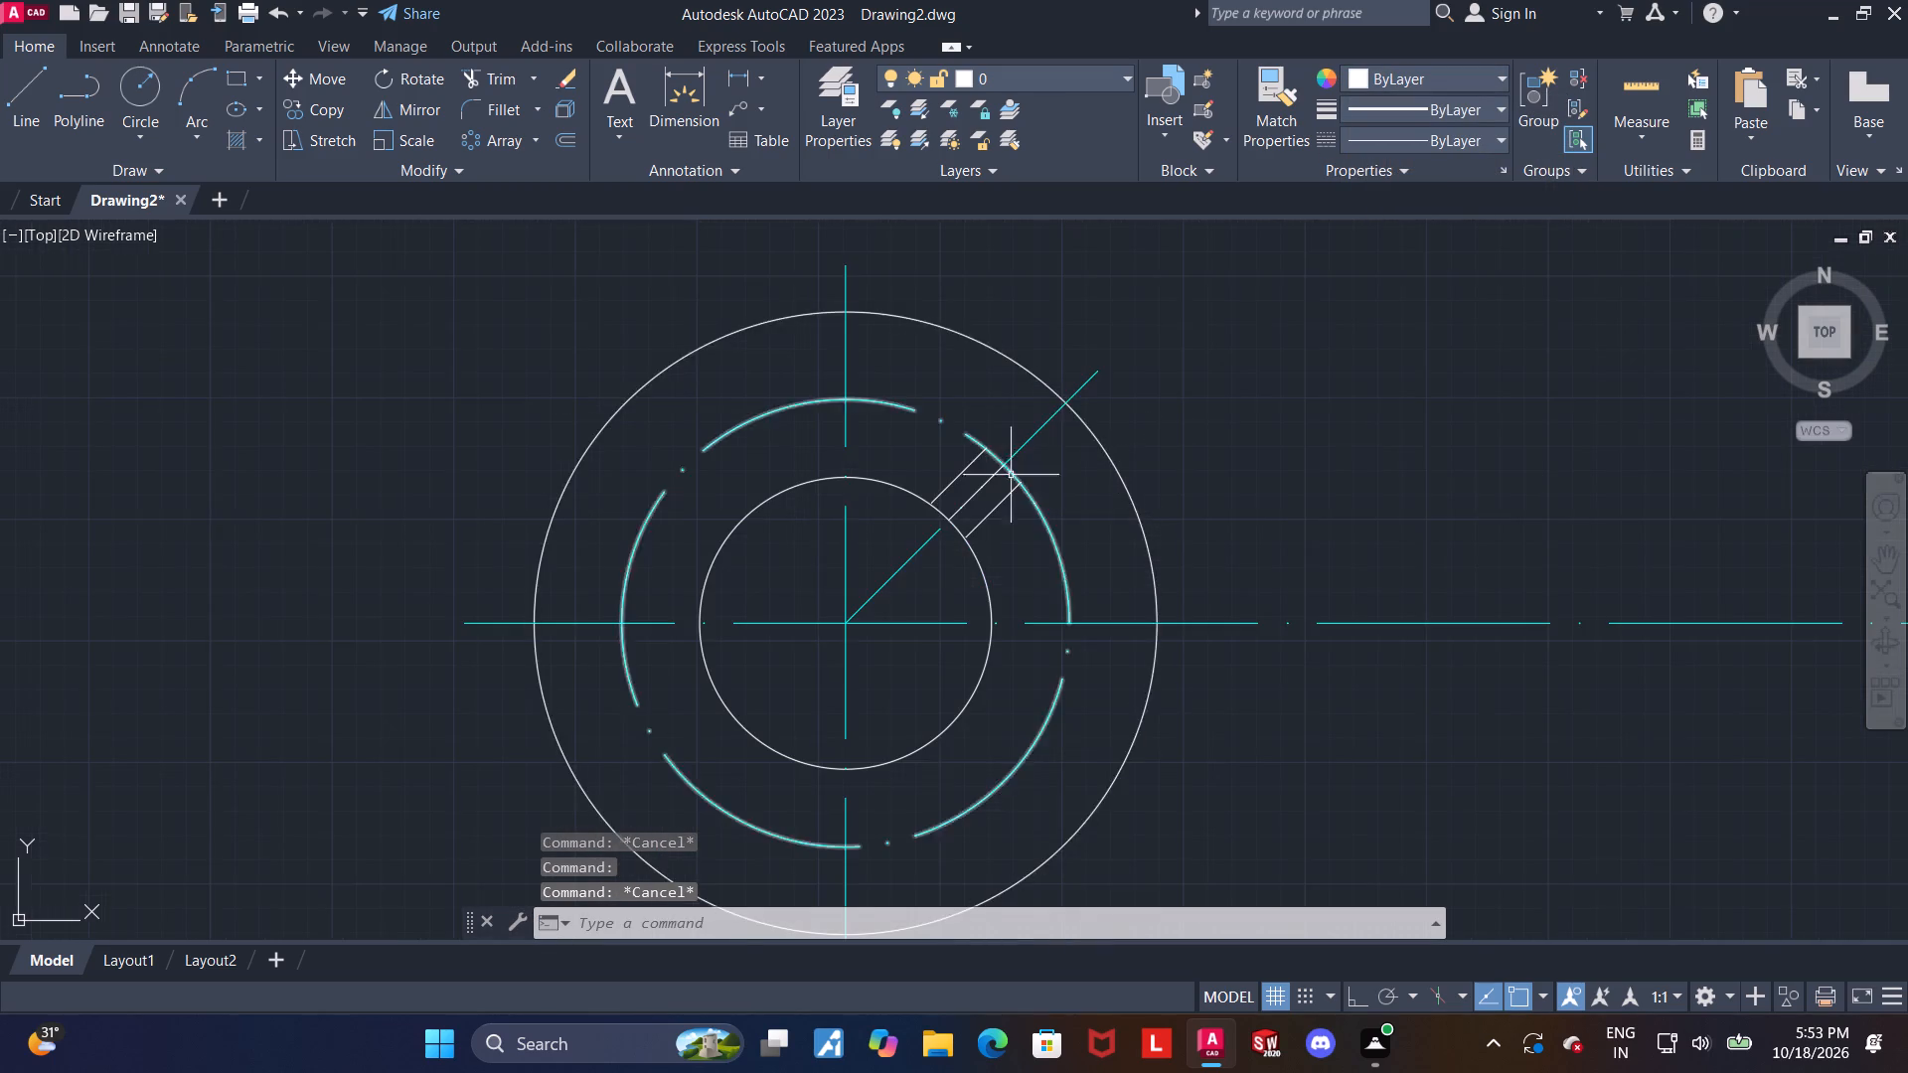
{"action": "scroll", "coordinate": [976, 515], "scroll_direction": "up", "scroll_amount": 3}
{"action": "key", "text": "Escape"}
{"action": "left_click", "coordinate": [963, 422]}
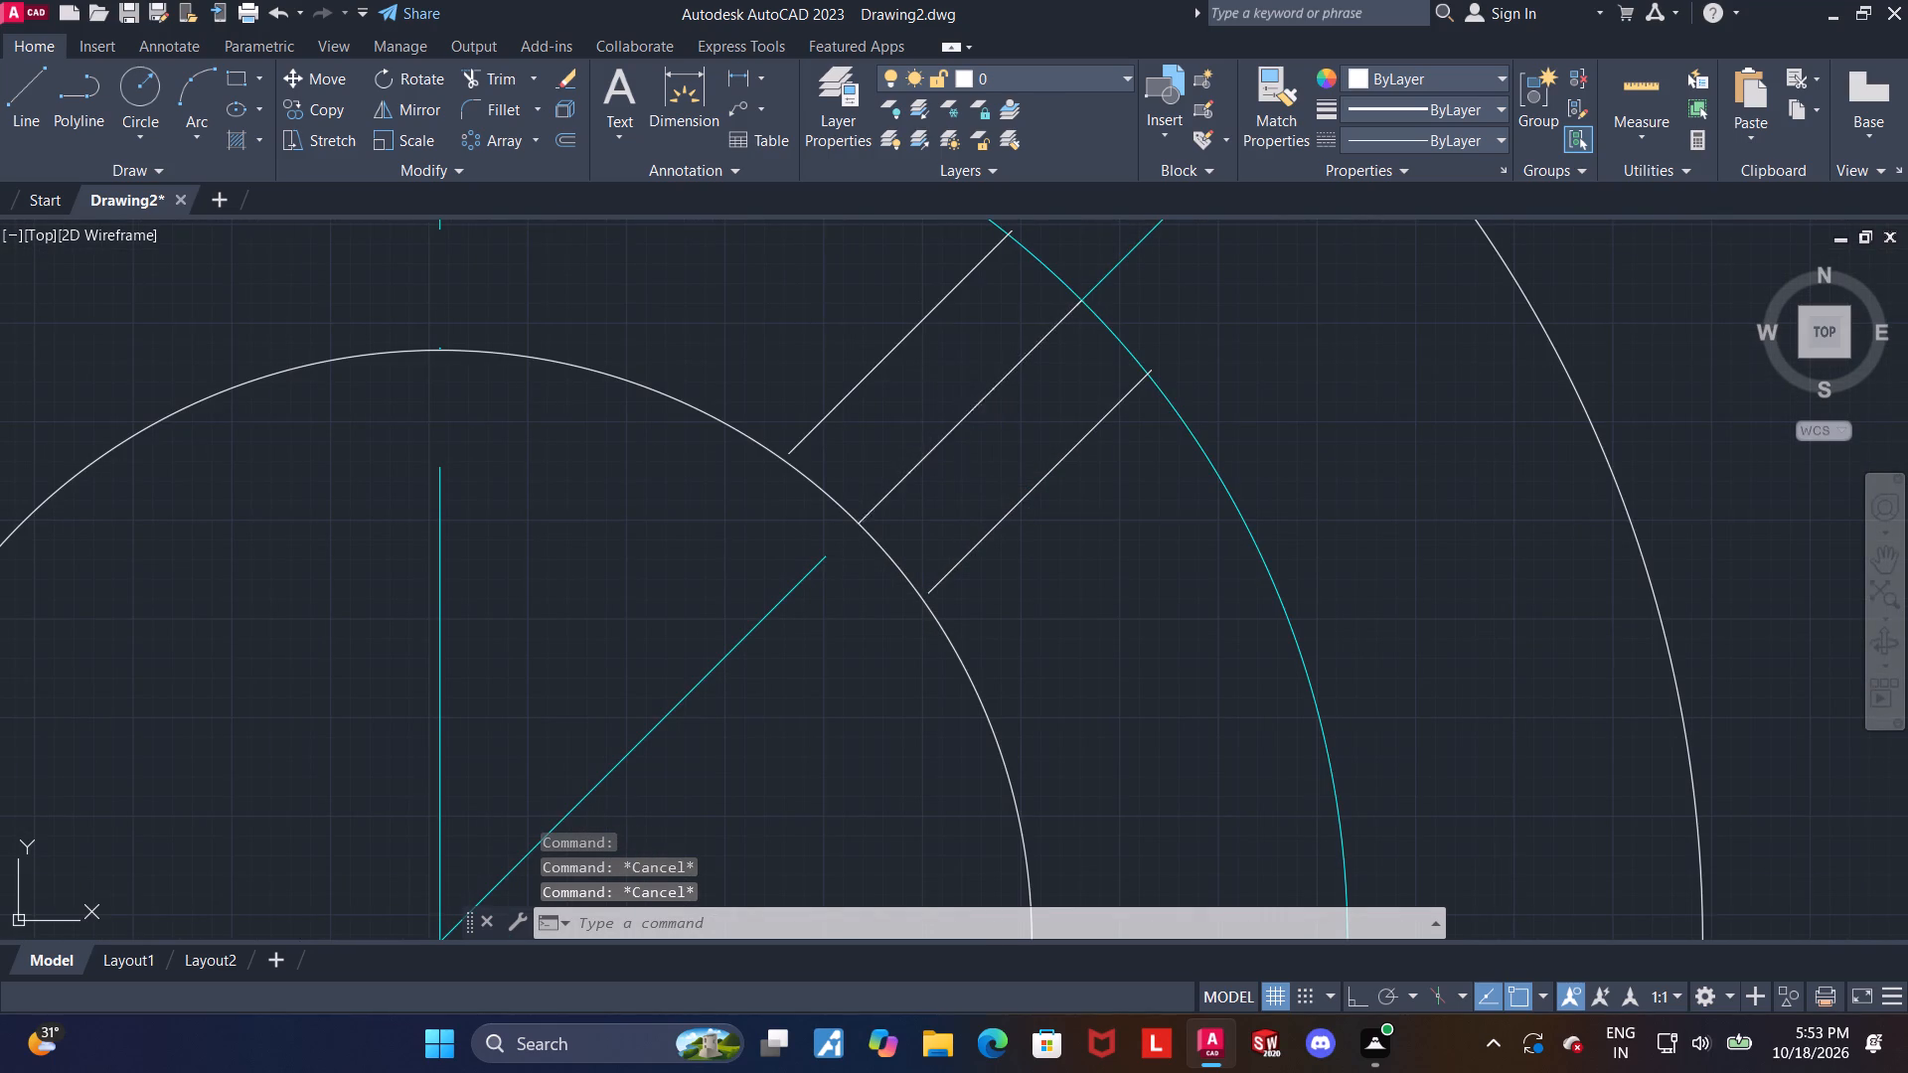
{"action": "key", "text": "Delete"}
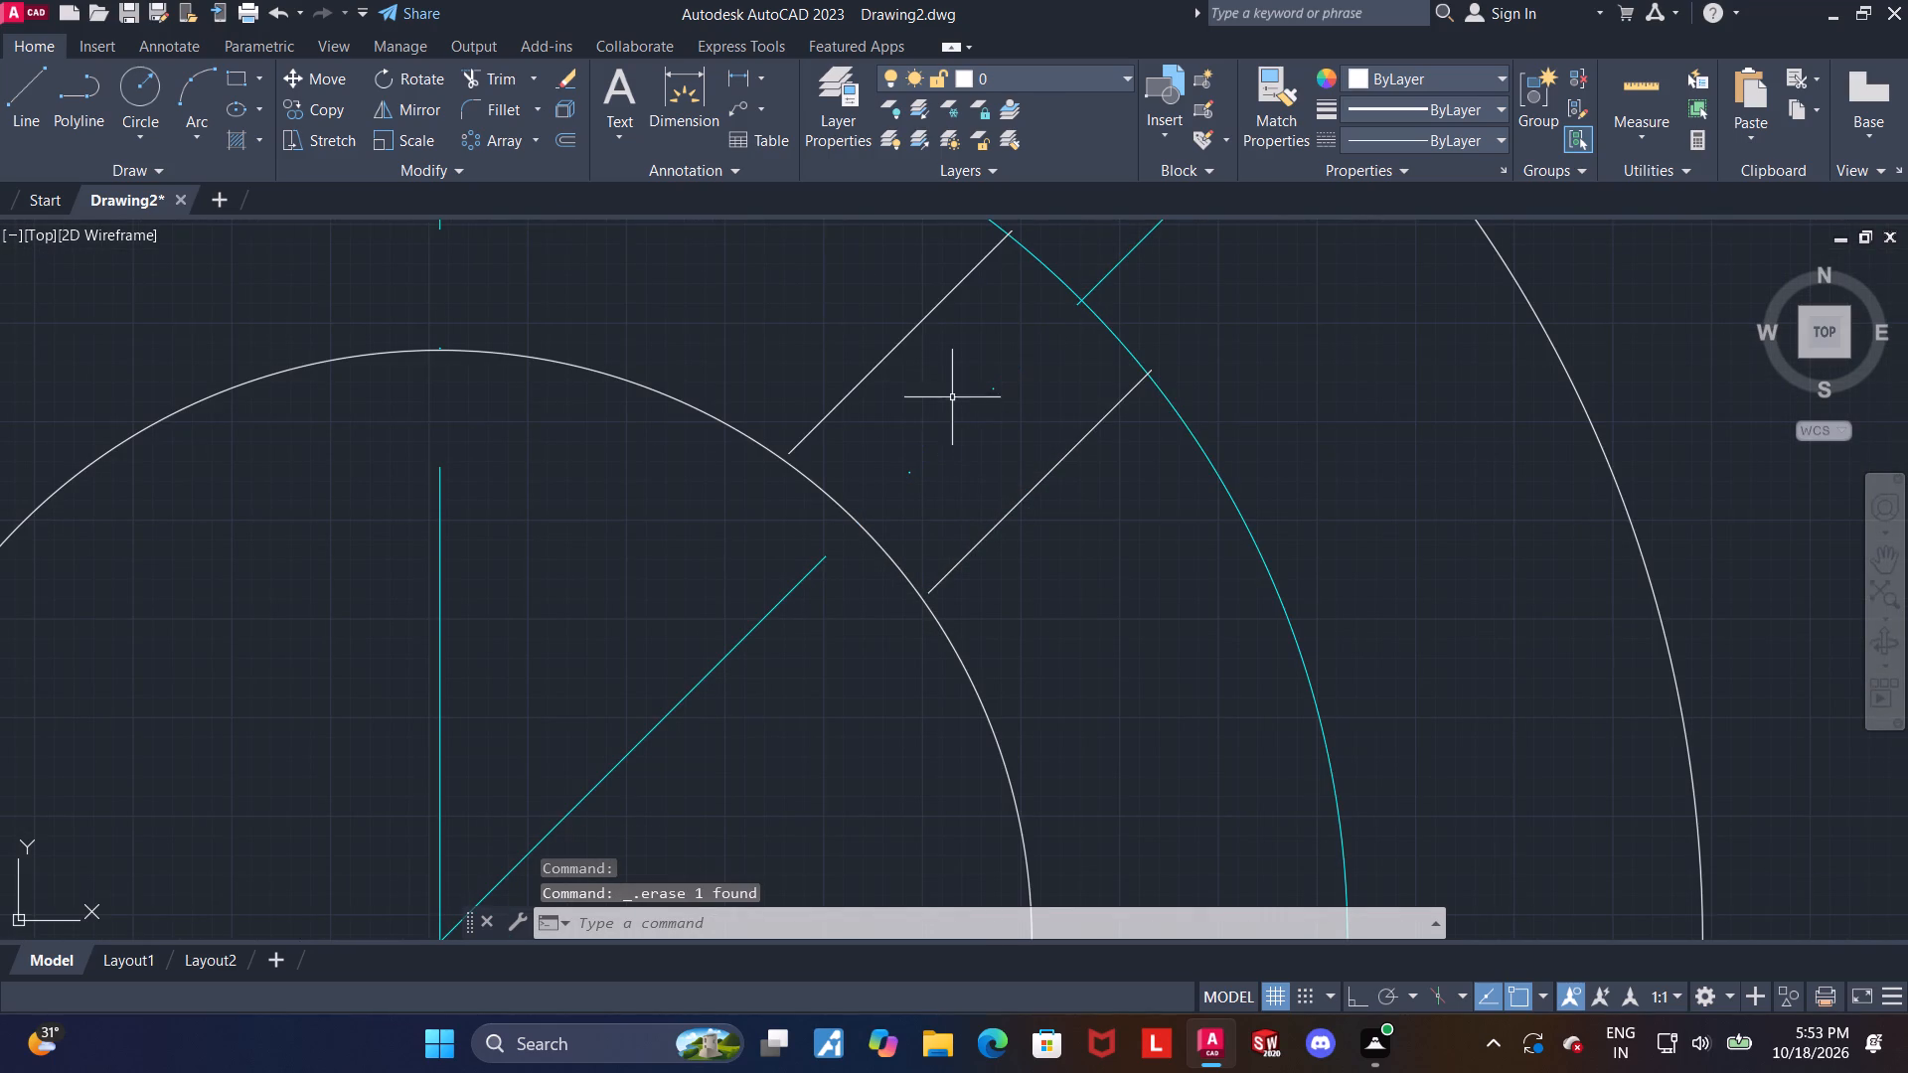
Extend the inner ends of both slot side lines to the inner circle.
{"action": "left_click", "coordinate": [529, 80]}
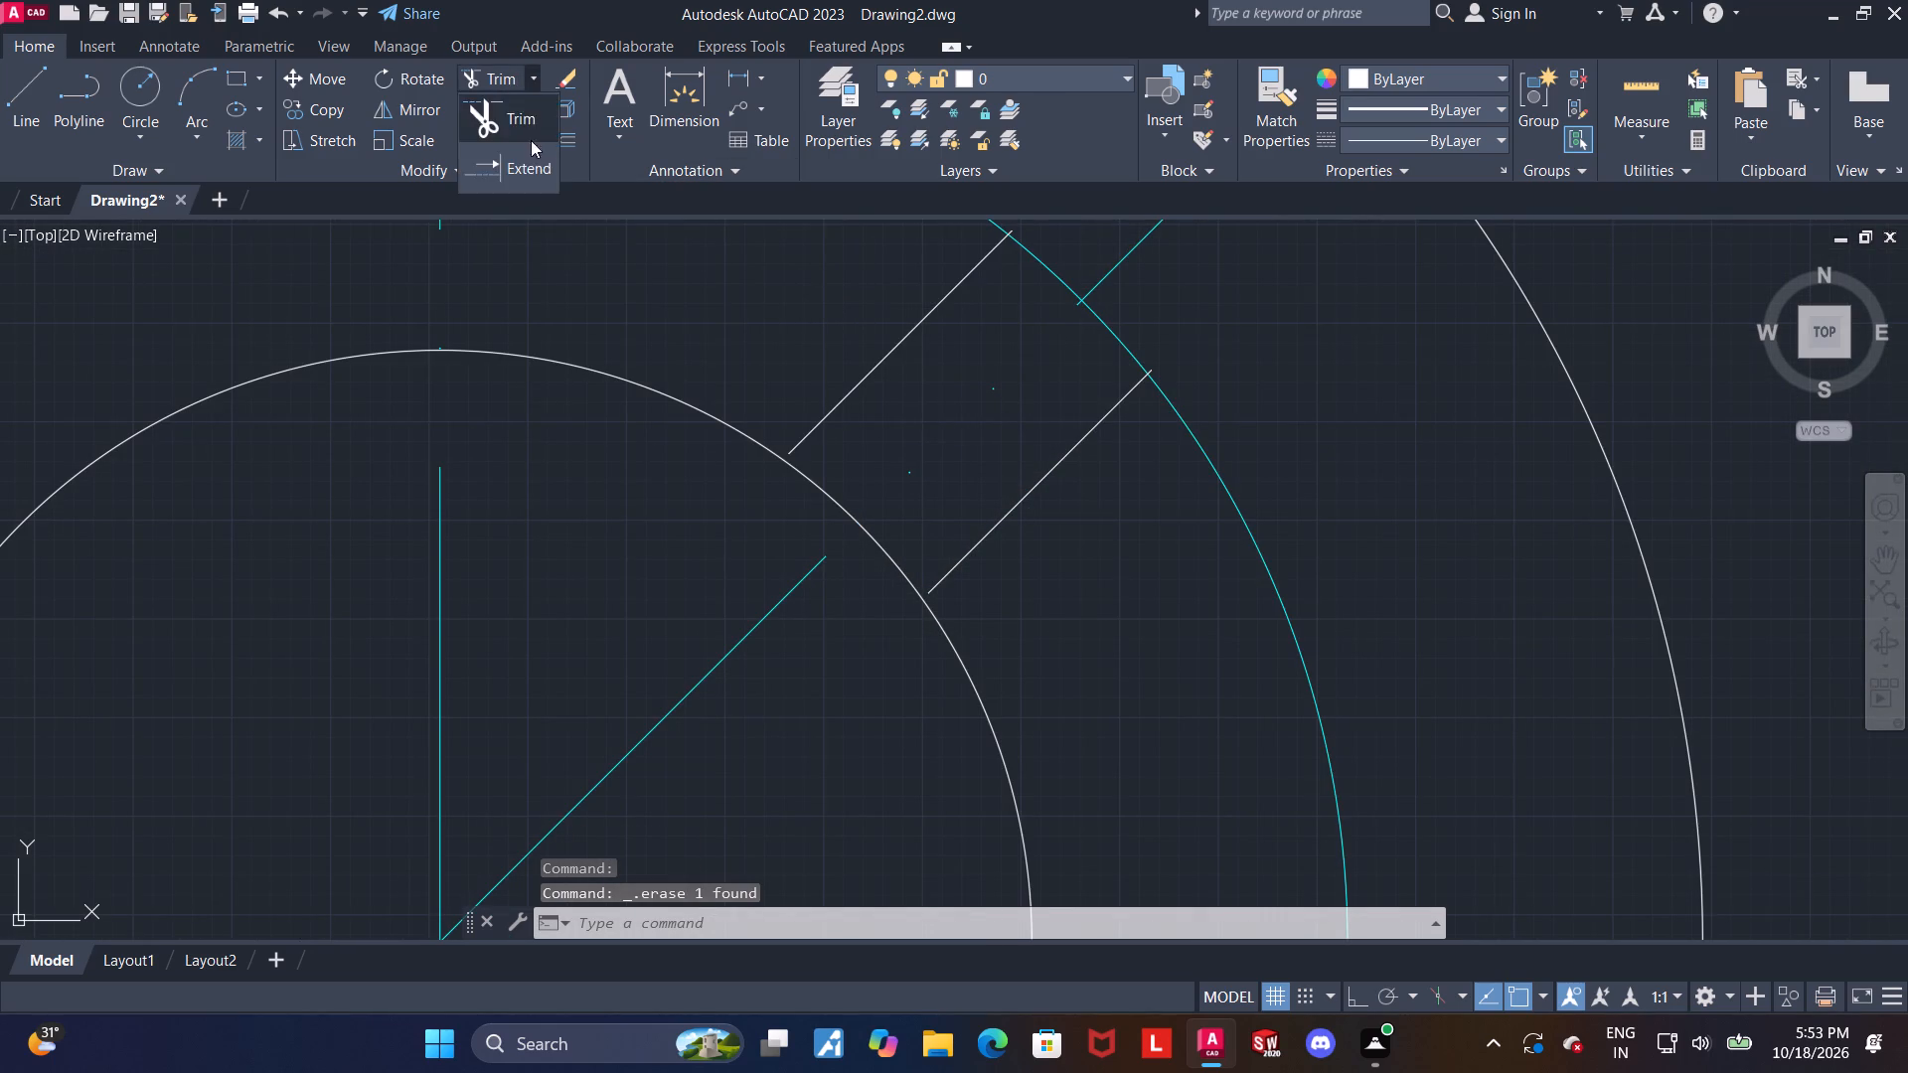
{"action": "left_click", "coordinate": [527, 174]}
{"action": "left_click", "coordinate": [790, 450]}
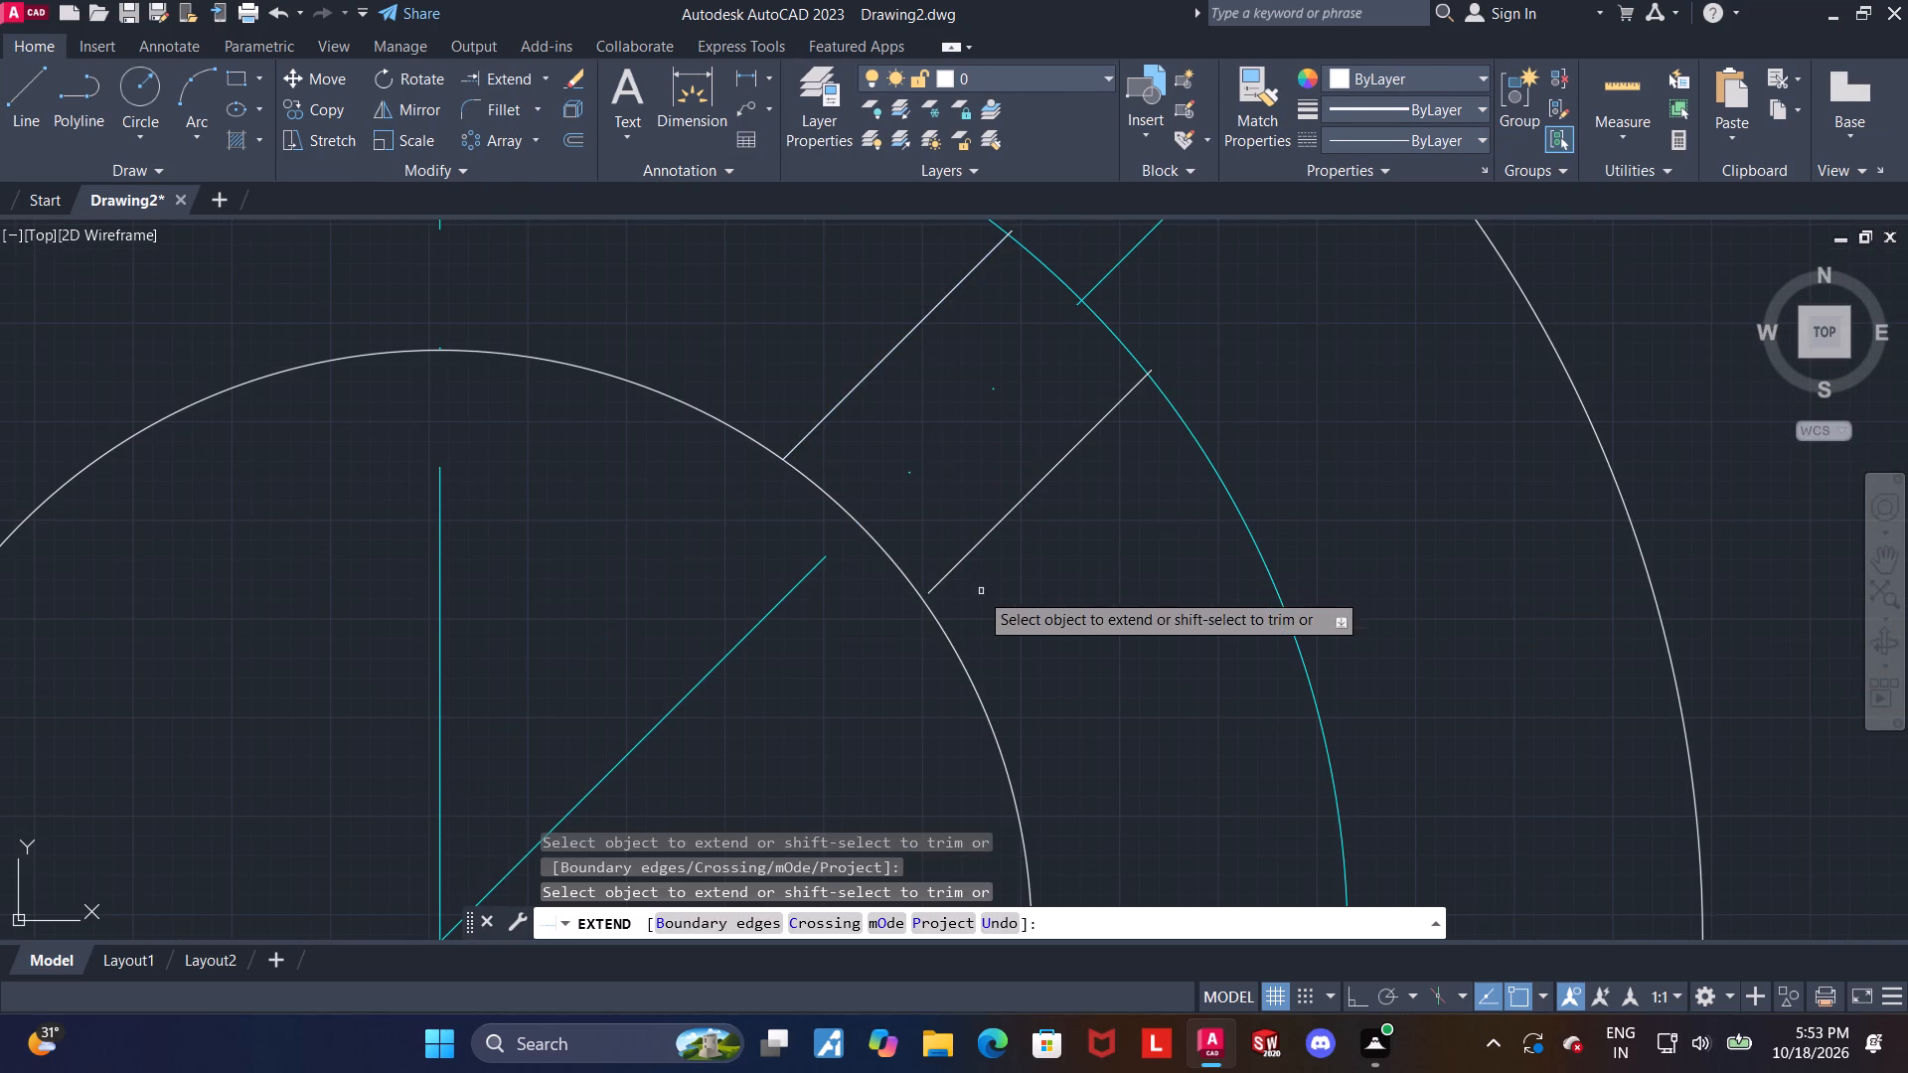
{"action": "left_click", "coordinate": [936, 589]}
{"action": "key", "text": "Escape"}
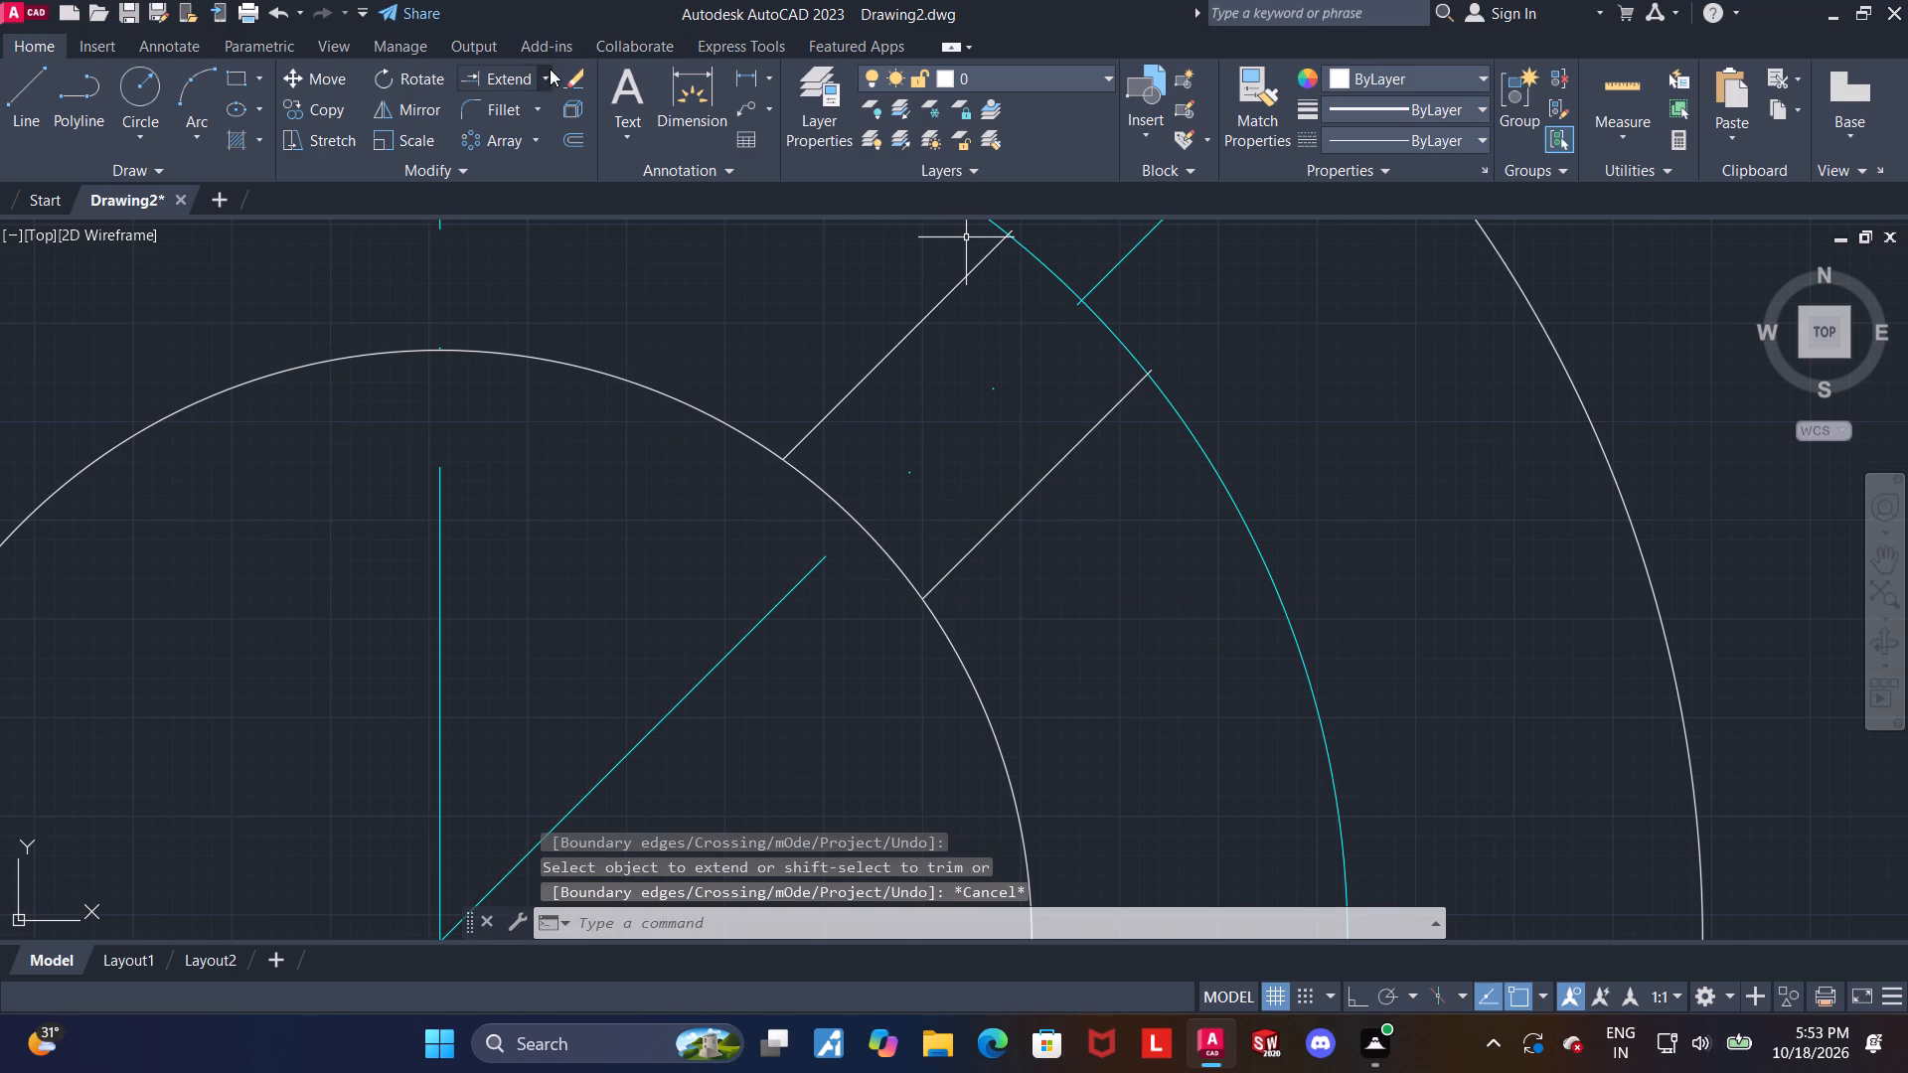
Trim the outer ends of both slot side lines where they overshoot the cyan circle.
{"action": "left_click", "coordinate": [545, 73]}
{"action": "left_click", "coordinate": [539, 104]}
{"action": "scroll", "coordinate": [1096, 337], "scroll_direction": "down", "scroll_amount": 2}
{"action": "scroll", "coordinate": [1114, 363], "scroll_direction": "up", "scroll_amount": 3}
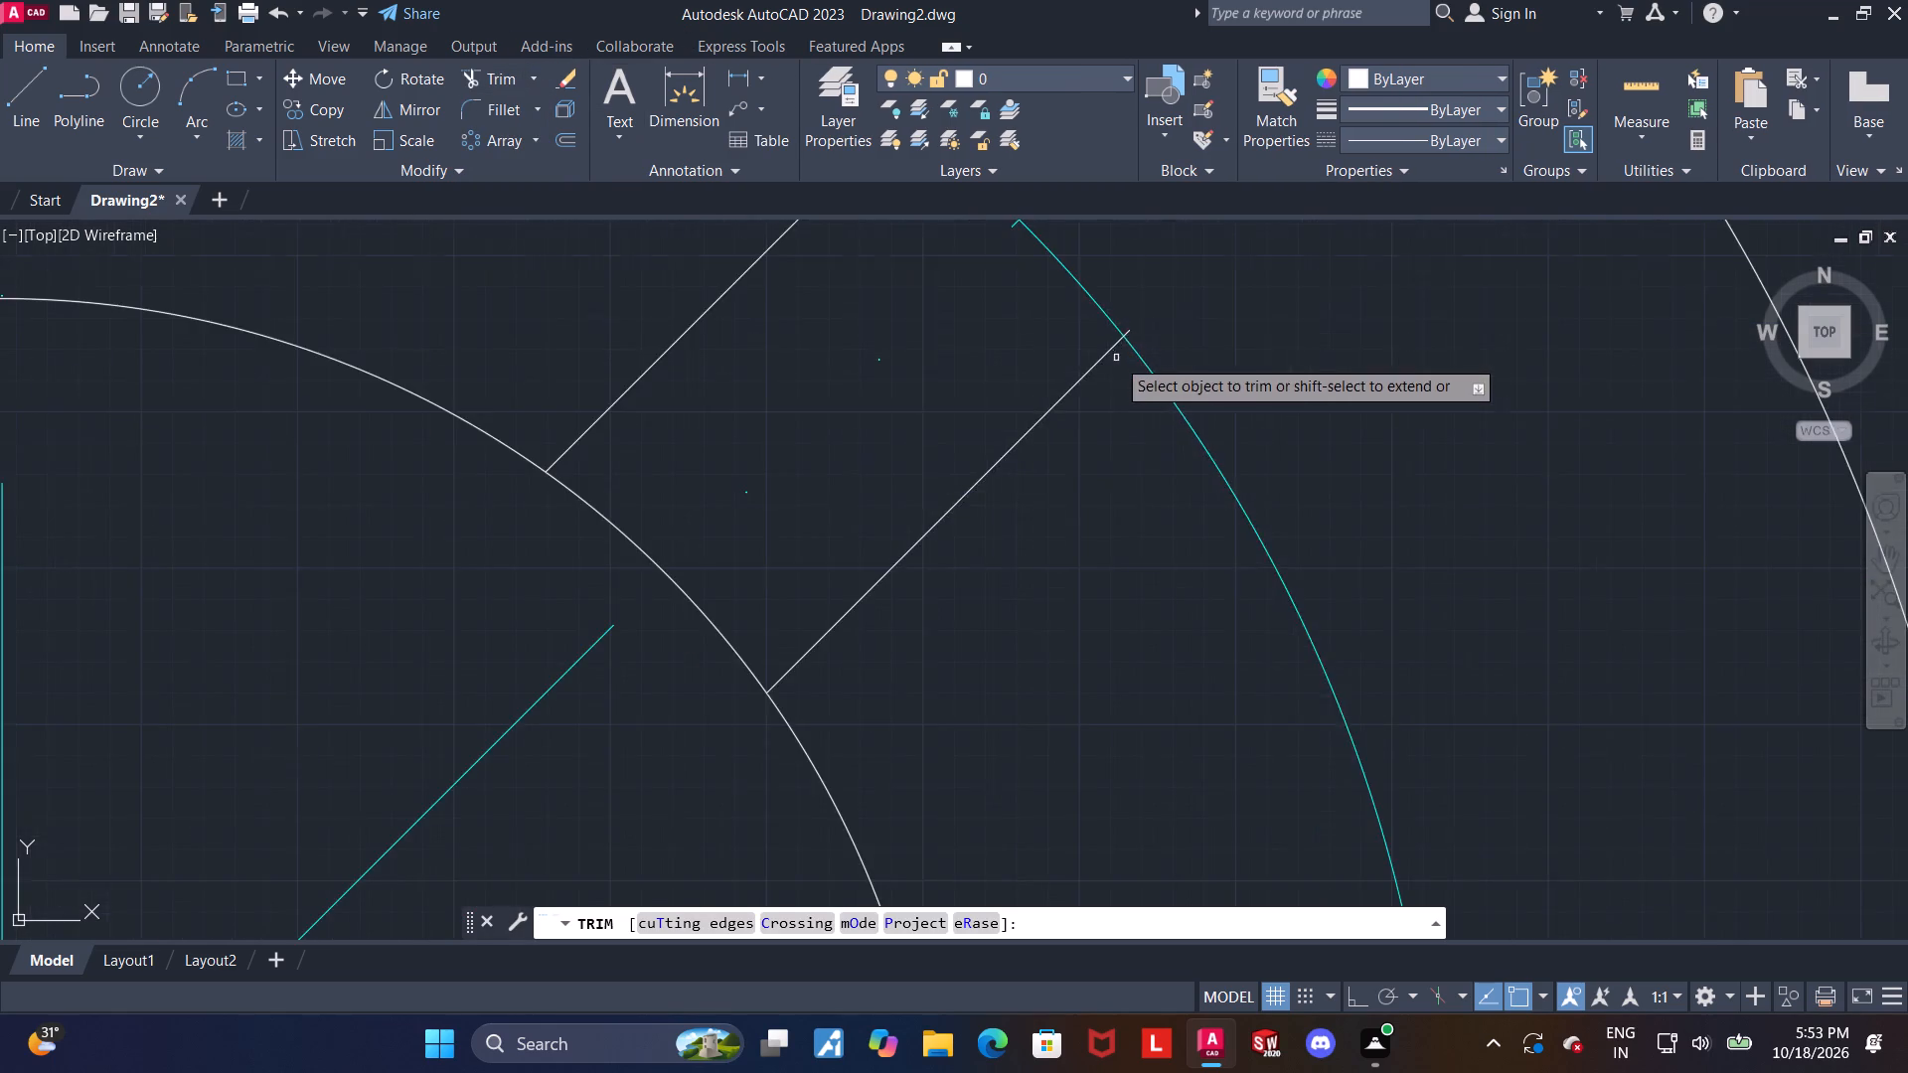
{"action": "scroll", "coordinate": [1151, 324], "scroll_direction": "up", "scroll_amount": 4}
{"action": "left_click", "coordinate": [984, 366]}
{"action": "scroll", "coordinate": [989, 367], "scroll_direction": "down", "scroll_amount": 8}
{"action": "scroll", "coordinate": [941, 259], "scroll_direction": "up", "scroll_amount": 3}
{"action": "scroll", "coordinate": [982, 330], "scroll_direction": "up", "scroll_amount": 3}
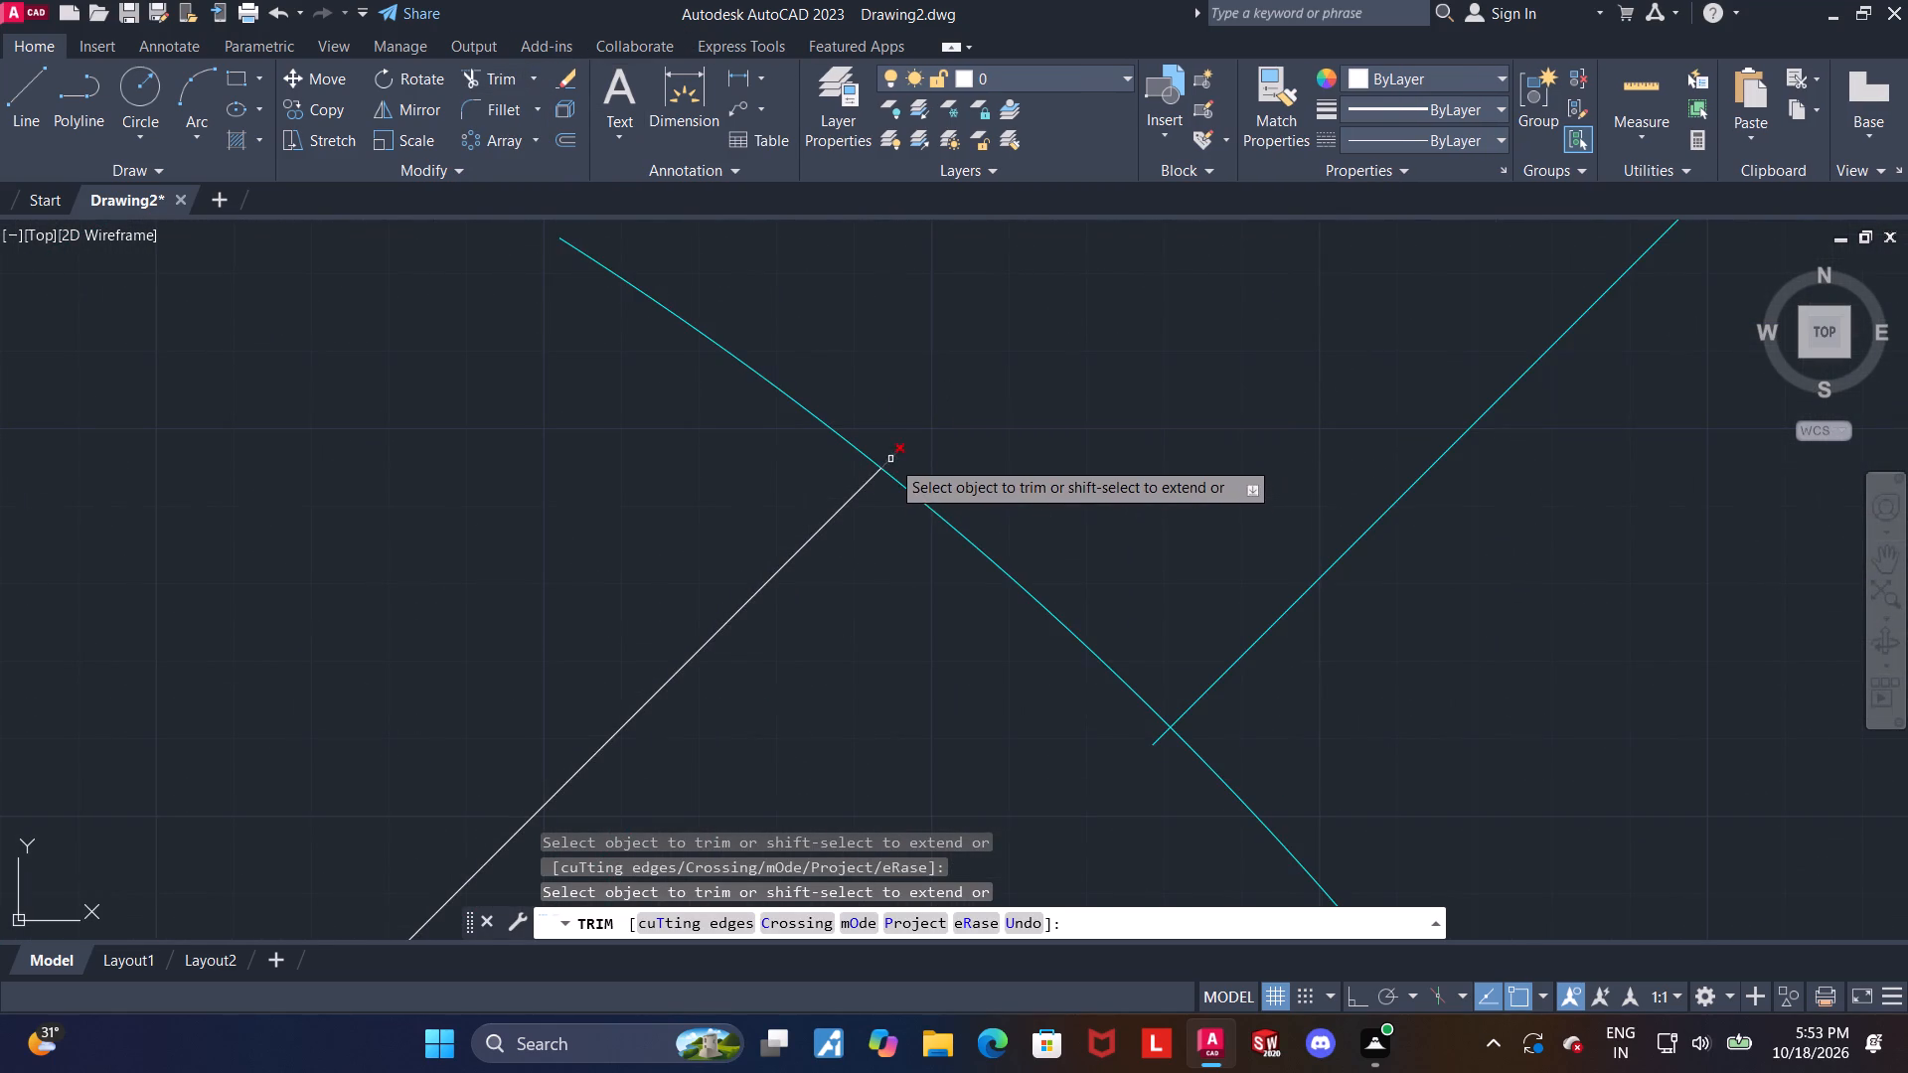
{"action": "left_click", "coordinate": [890, 458]}
{"action": "scroll", "coordinate": [1034, 460], "scroll_direction": "down", "scroll_amount": 6}
{"action": "scroll", "coordinate": [1120, 532], "scroll_direction": "down", "scroll_amount": 1}
{"action": "scroll", "coordinate": [1141, 586], "scroll_direction": "up", "scroll_amount": 2}
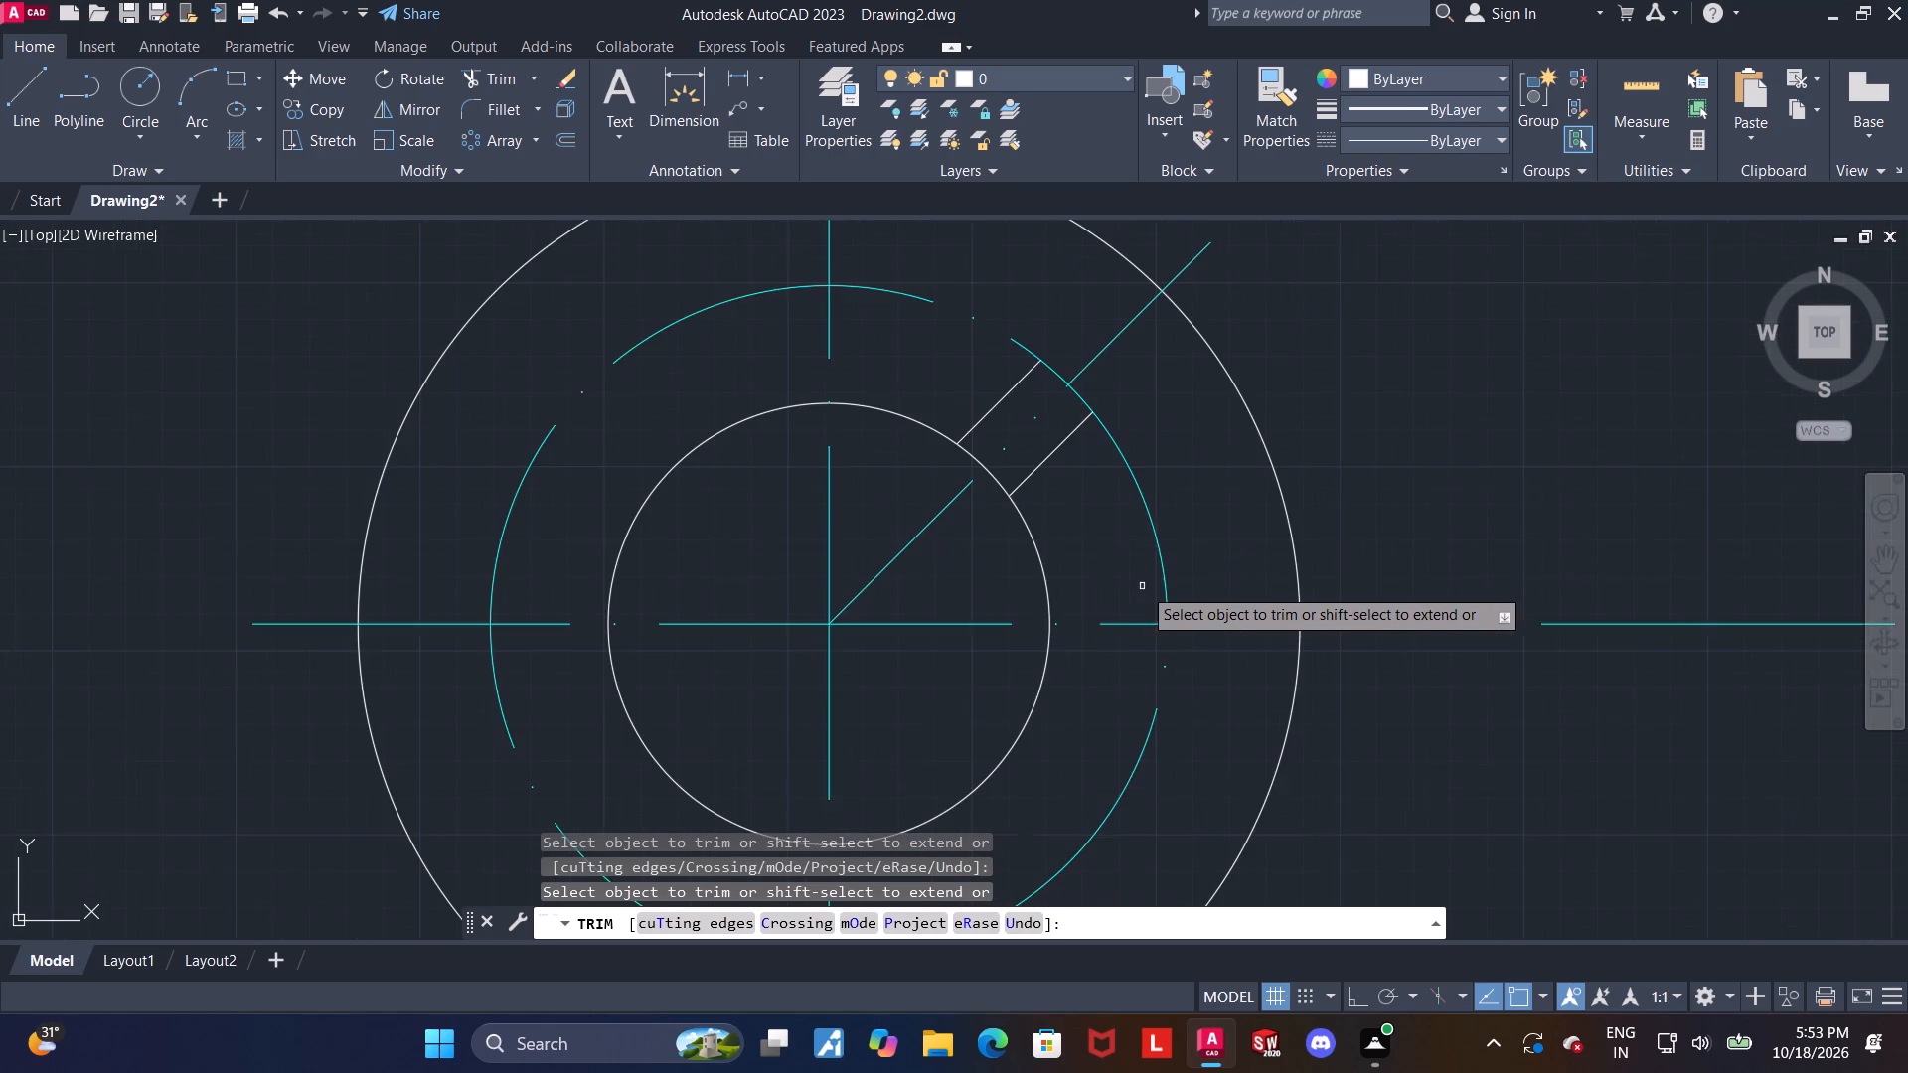
{"action": "scroll", "coordinate": [1142, 568], "scroll_direction": "down", "scroll_amount": 1}
{"action": "scroll", "coordinate": [1181, 575], "scroll_direction": "up", "scroll_amount": 1}
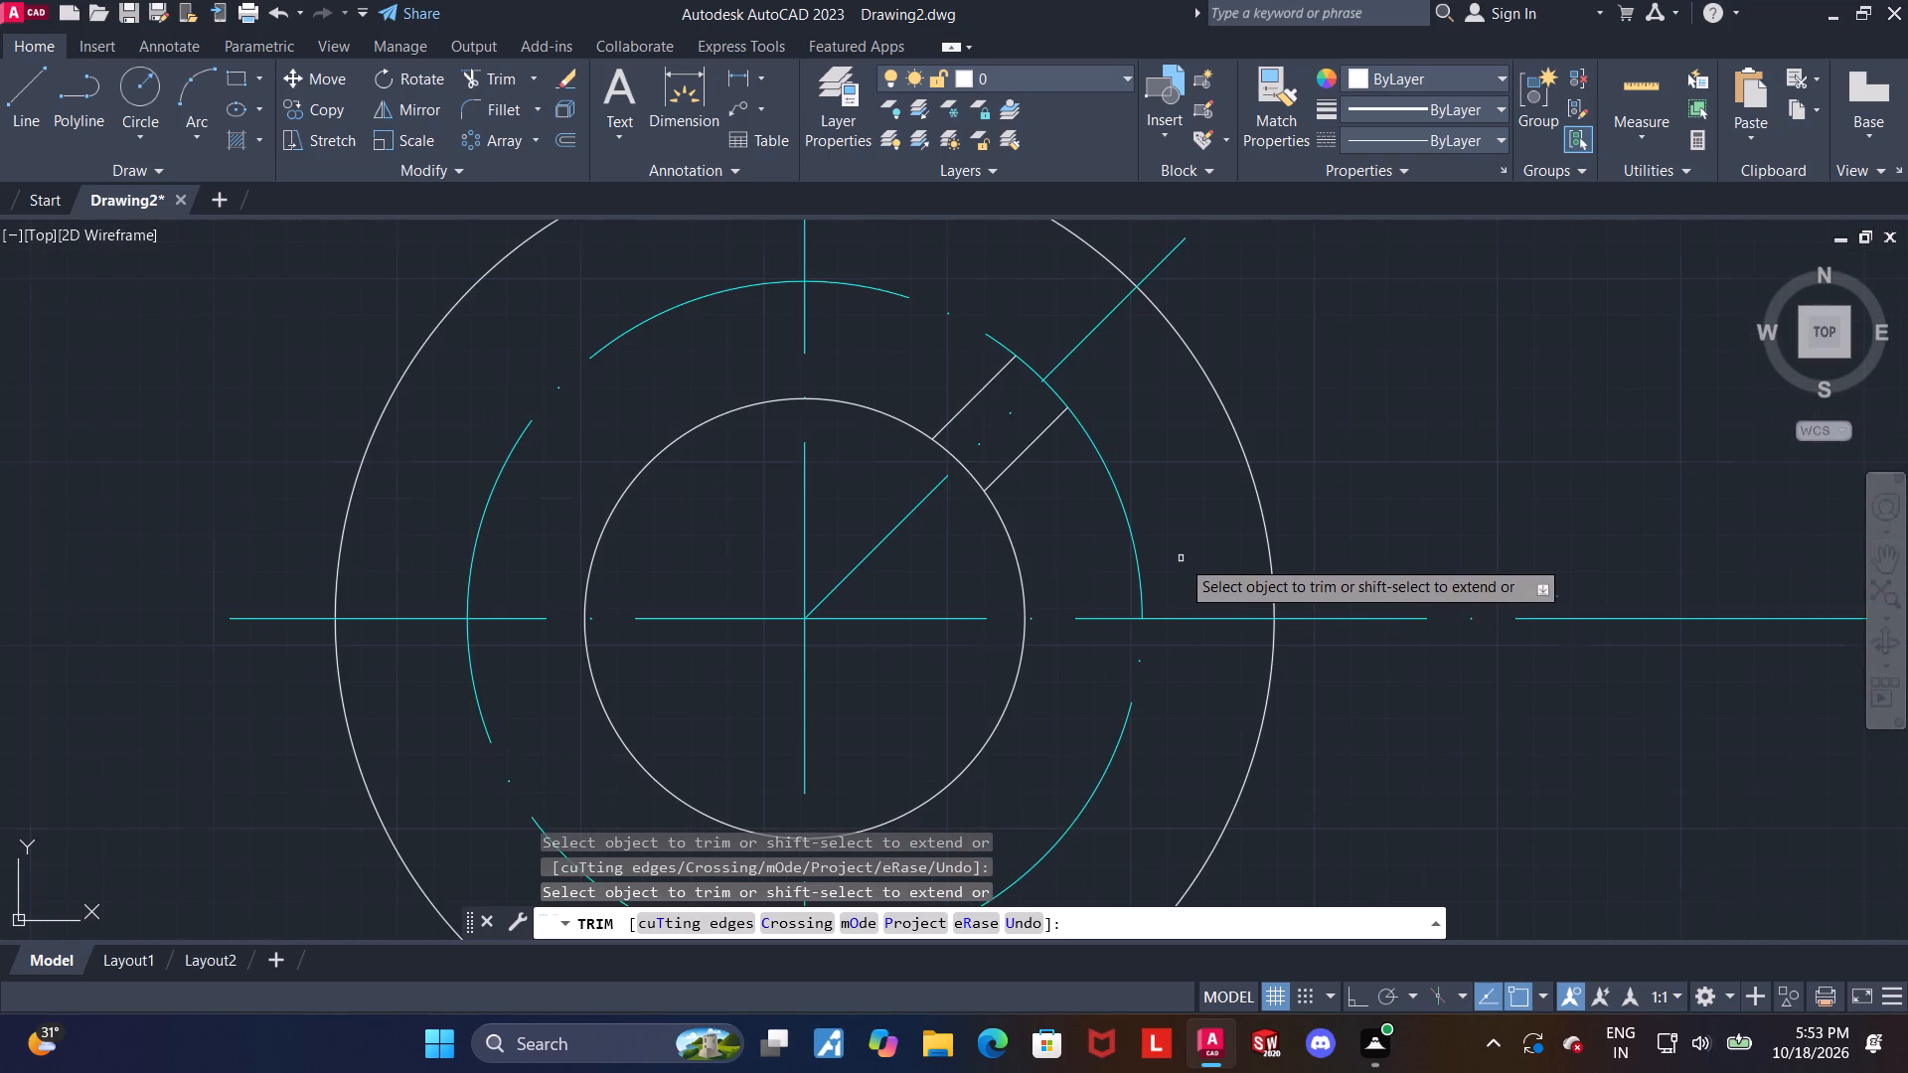
{"action": "scroll", "coordinate": [1181, 558], "scroll_direction": "down", "scroll_amount": 2}
{"action": "scroll", "coordinate": [1182, 651], "scroll_direction": "up", "scroll_amount": 1}
{"action": "key", "text": "Escape"}
{"action": "key", "text": "Escape"}
Set the middle cyan circle's linetype to ByLayer and its colour to white (255,255,255).
{"action": "left_click", "coordinate": [1144, 608]}
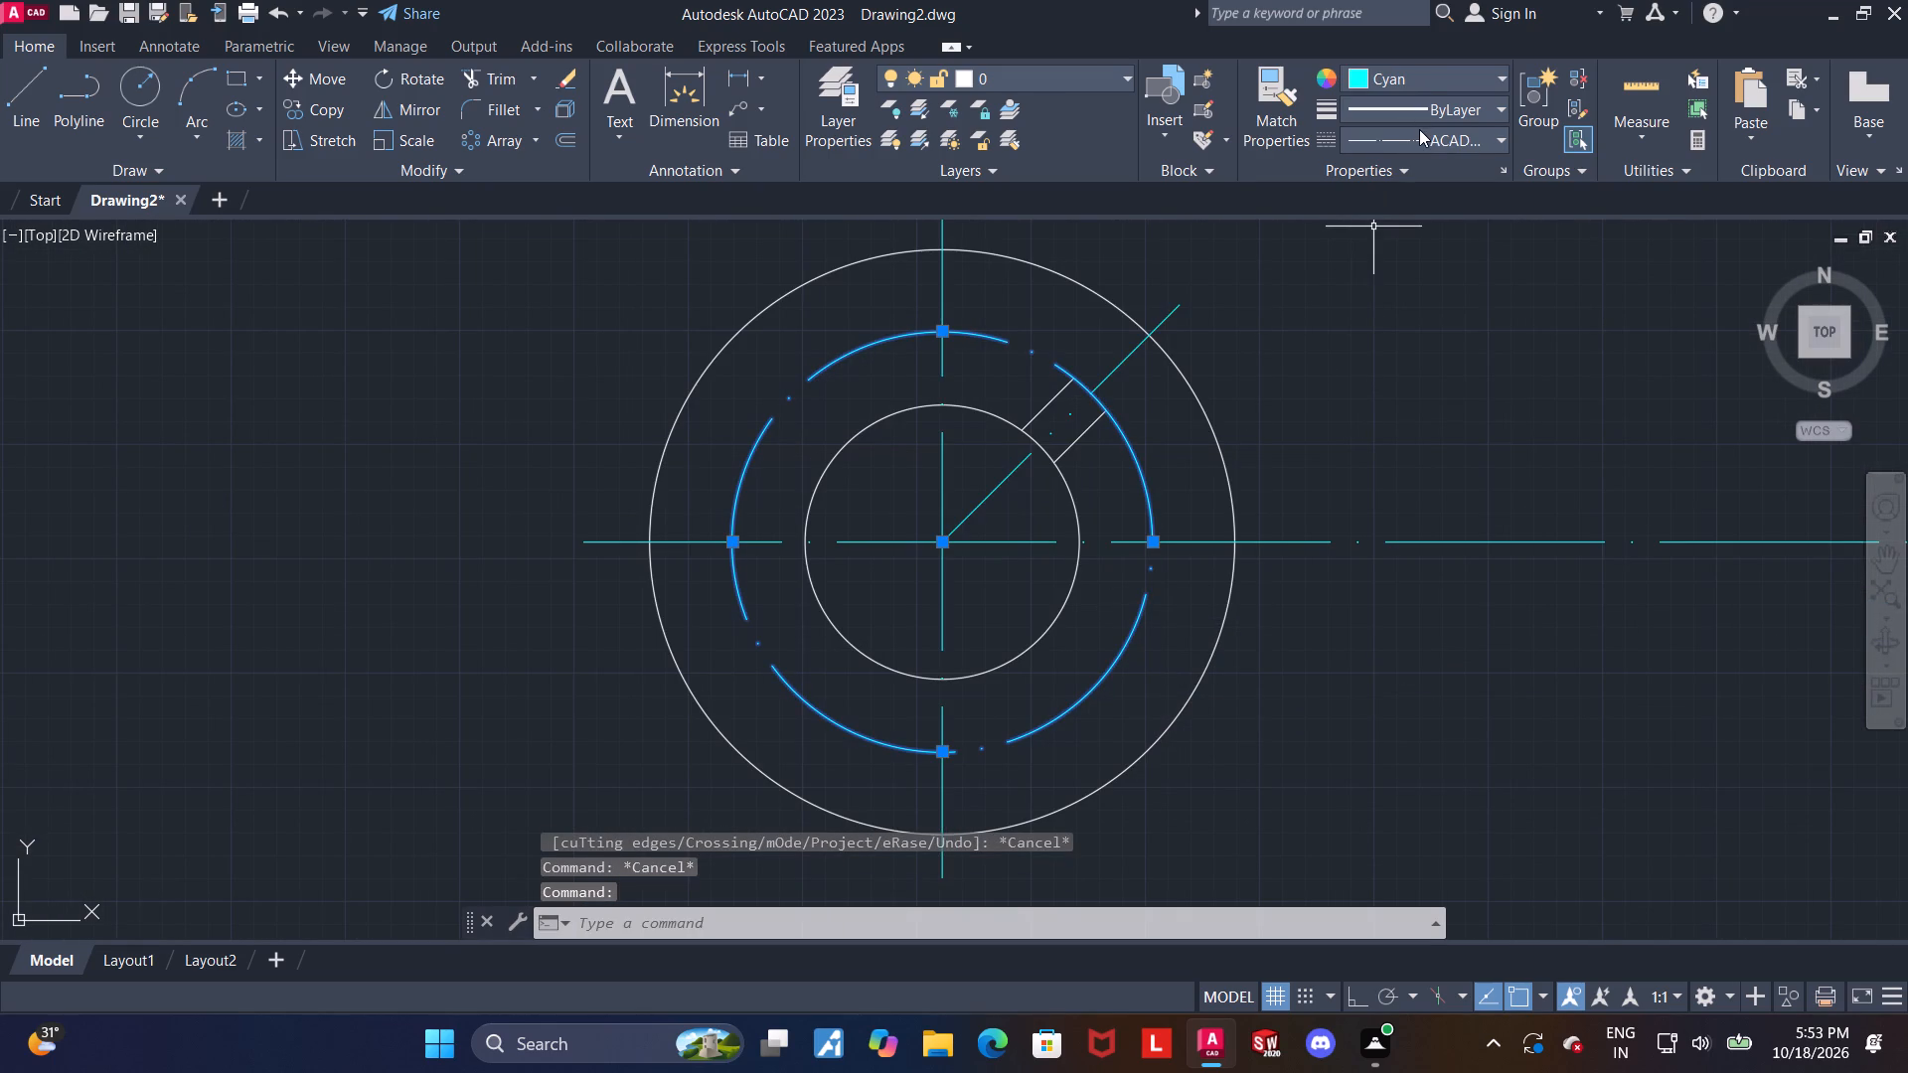
{"action": "left_click", "coordinate": [1419, 129]}
{"action": "left_click", "coordinate": [1439, 170]}
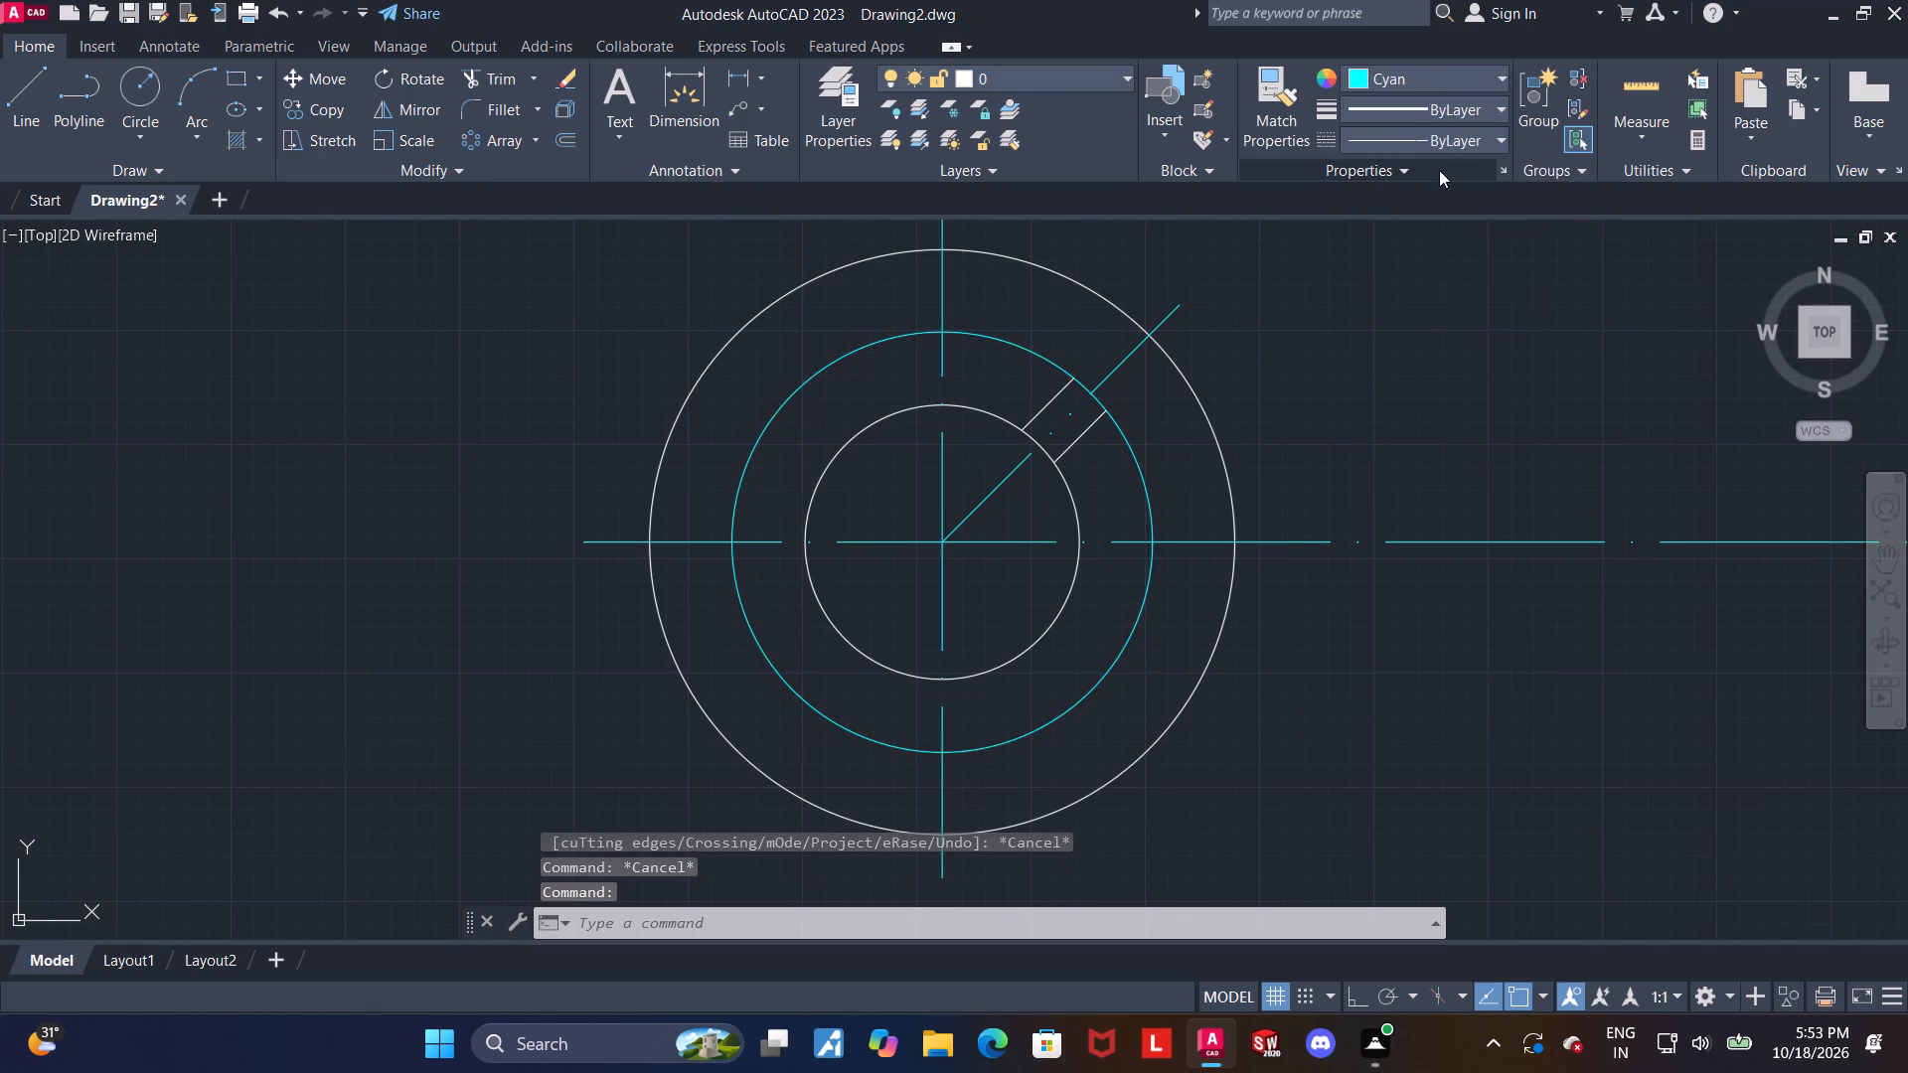
{"action": "key", "text": "Escape"}
{"action": "left_click", "coordinate": [1122, 433]}
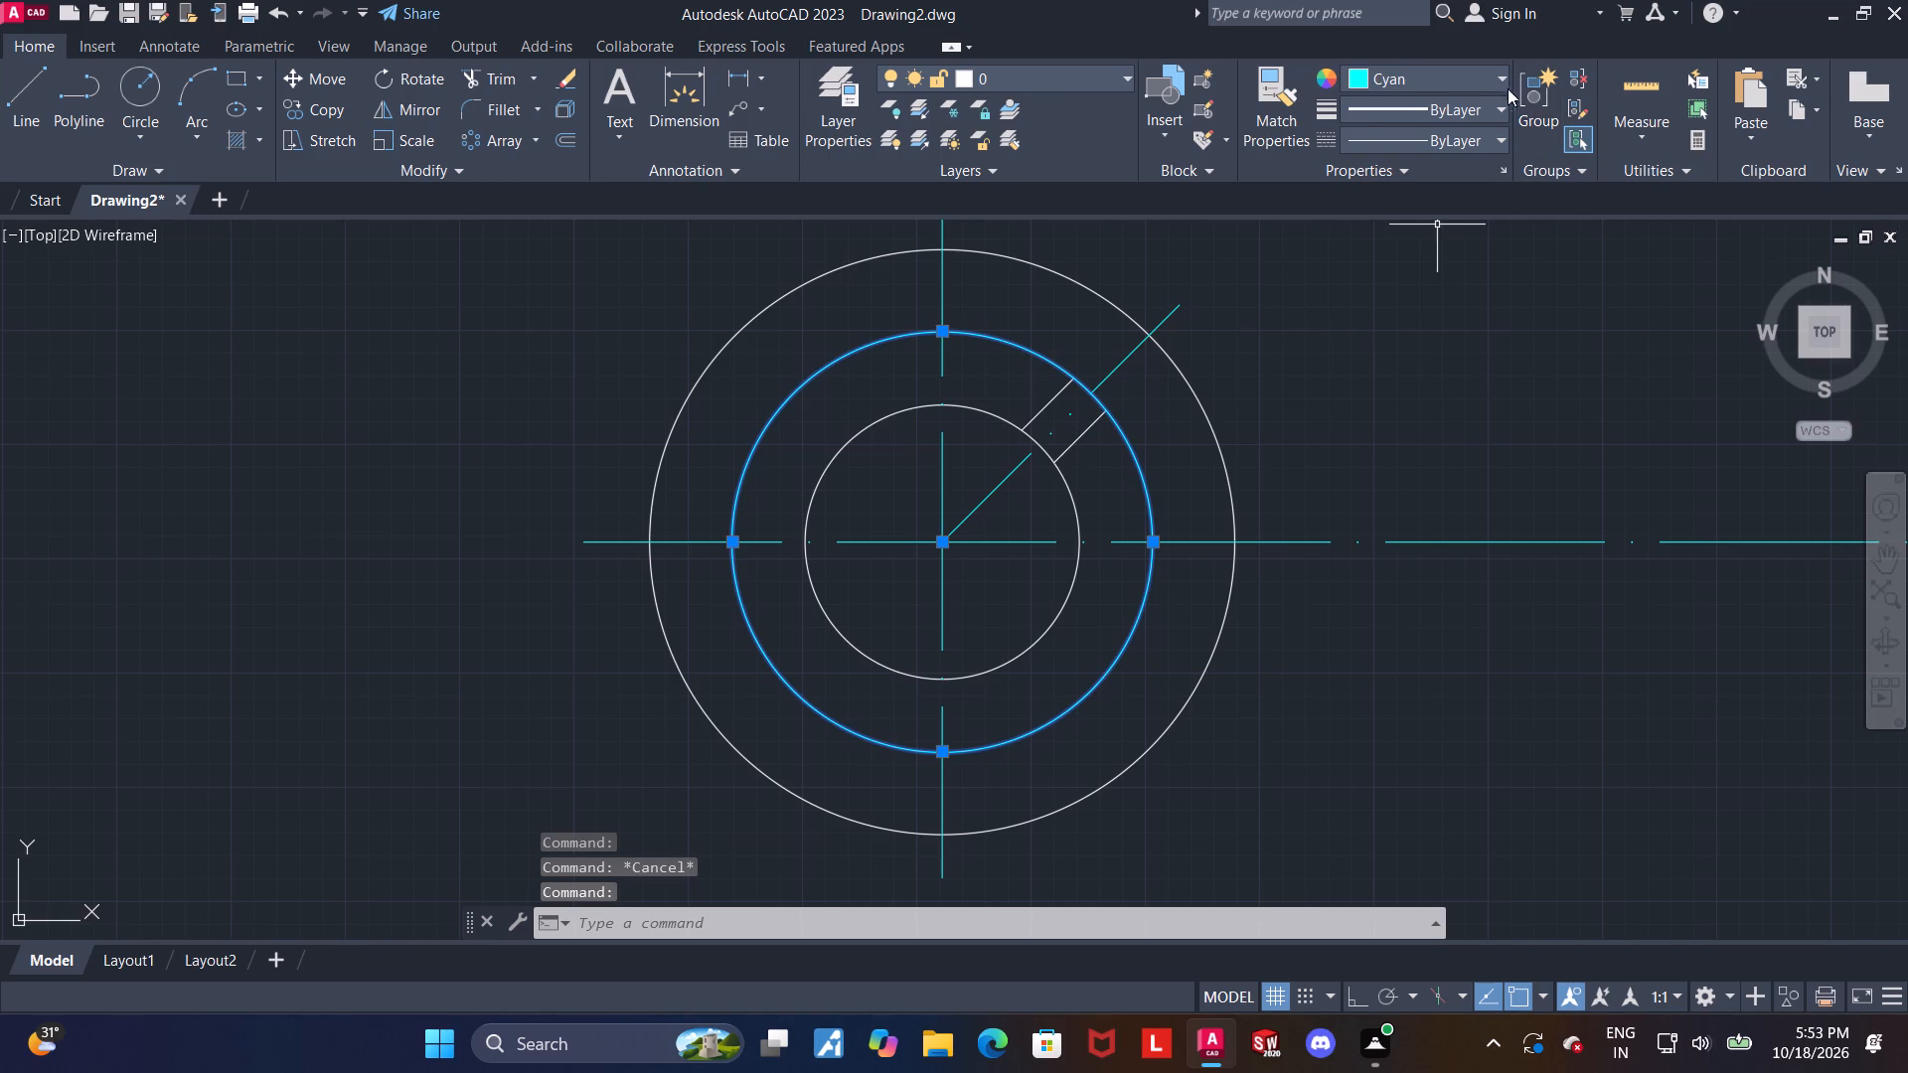
{"action": "left_click", "coordinate": [1492, 81]}
{"action": "left_click", "coordinate": [1361, 254]}
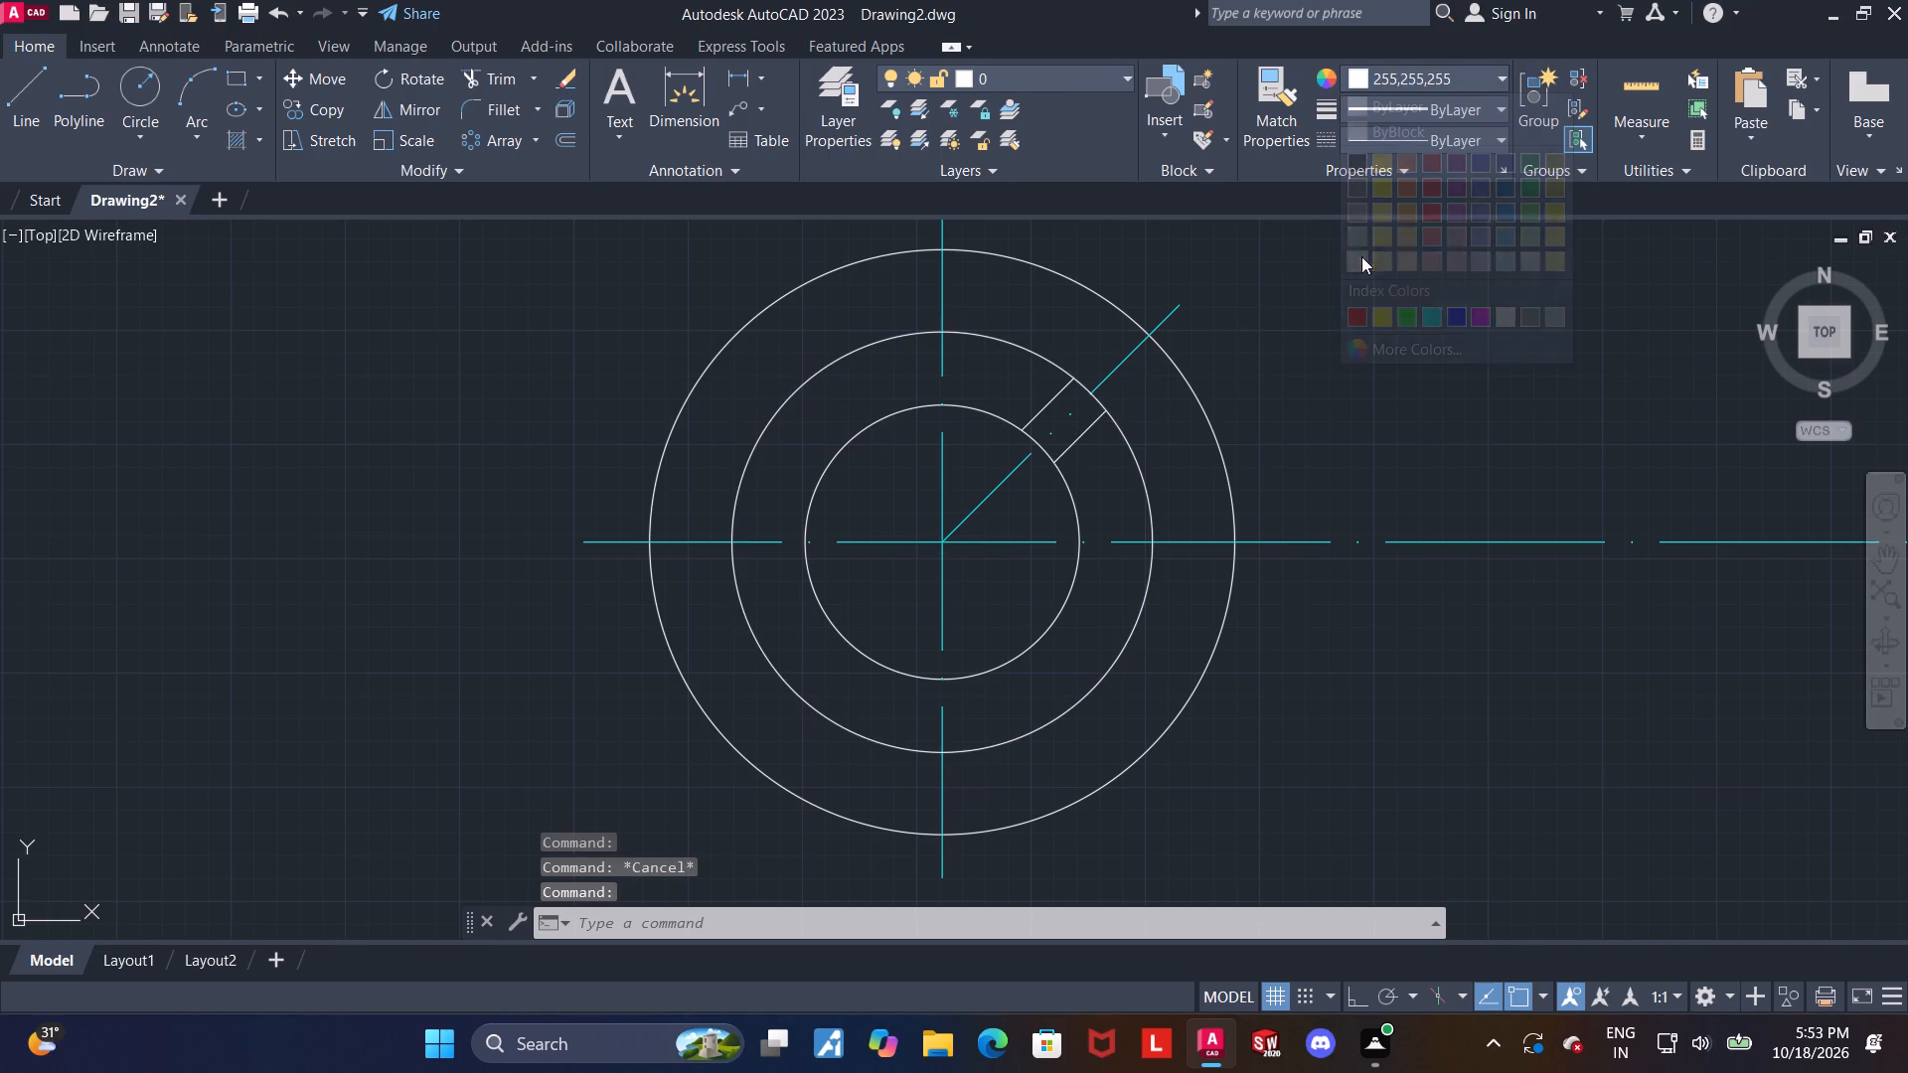
{"action": "key", "text": "Escape"}
Trim away the middle circle, keeping only its short arc between the slot's two side lines.
{"action": "scroll", "coordinate": [1266, 490], "scroll_direction": "up", "scroll_amount": 1}
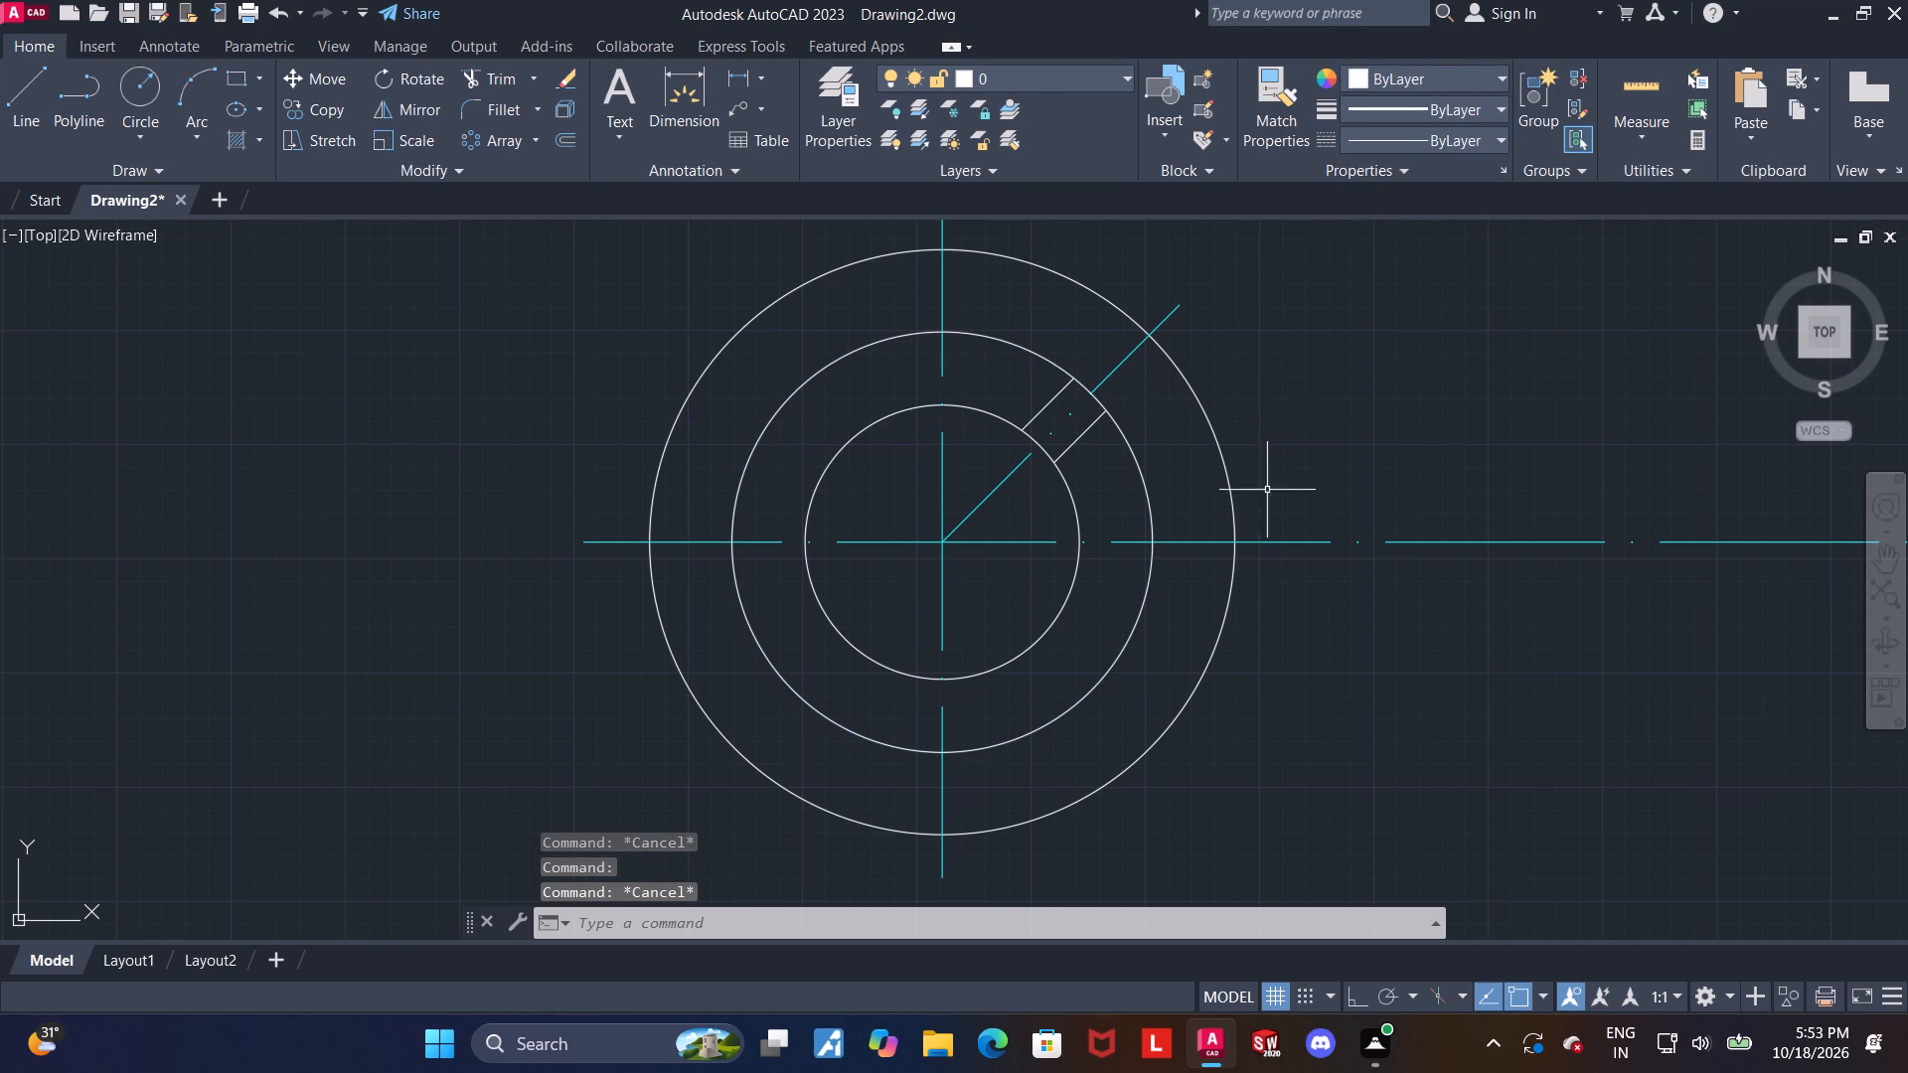
{"action": "scroll", "coordinate": [1212, 477], "scroll_direction": "down", "scroll_amount": 1}
{"action": "scroll", "coordinate": [1226, 609], "scroll_direction": "up", "scroll_amount": 1}
{"action": "scroll", "coordinate": [1131, 574], "scroll_direction": "down", "scroll_amount": 1}
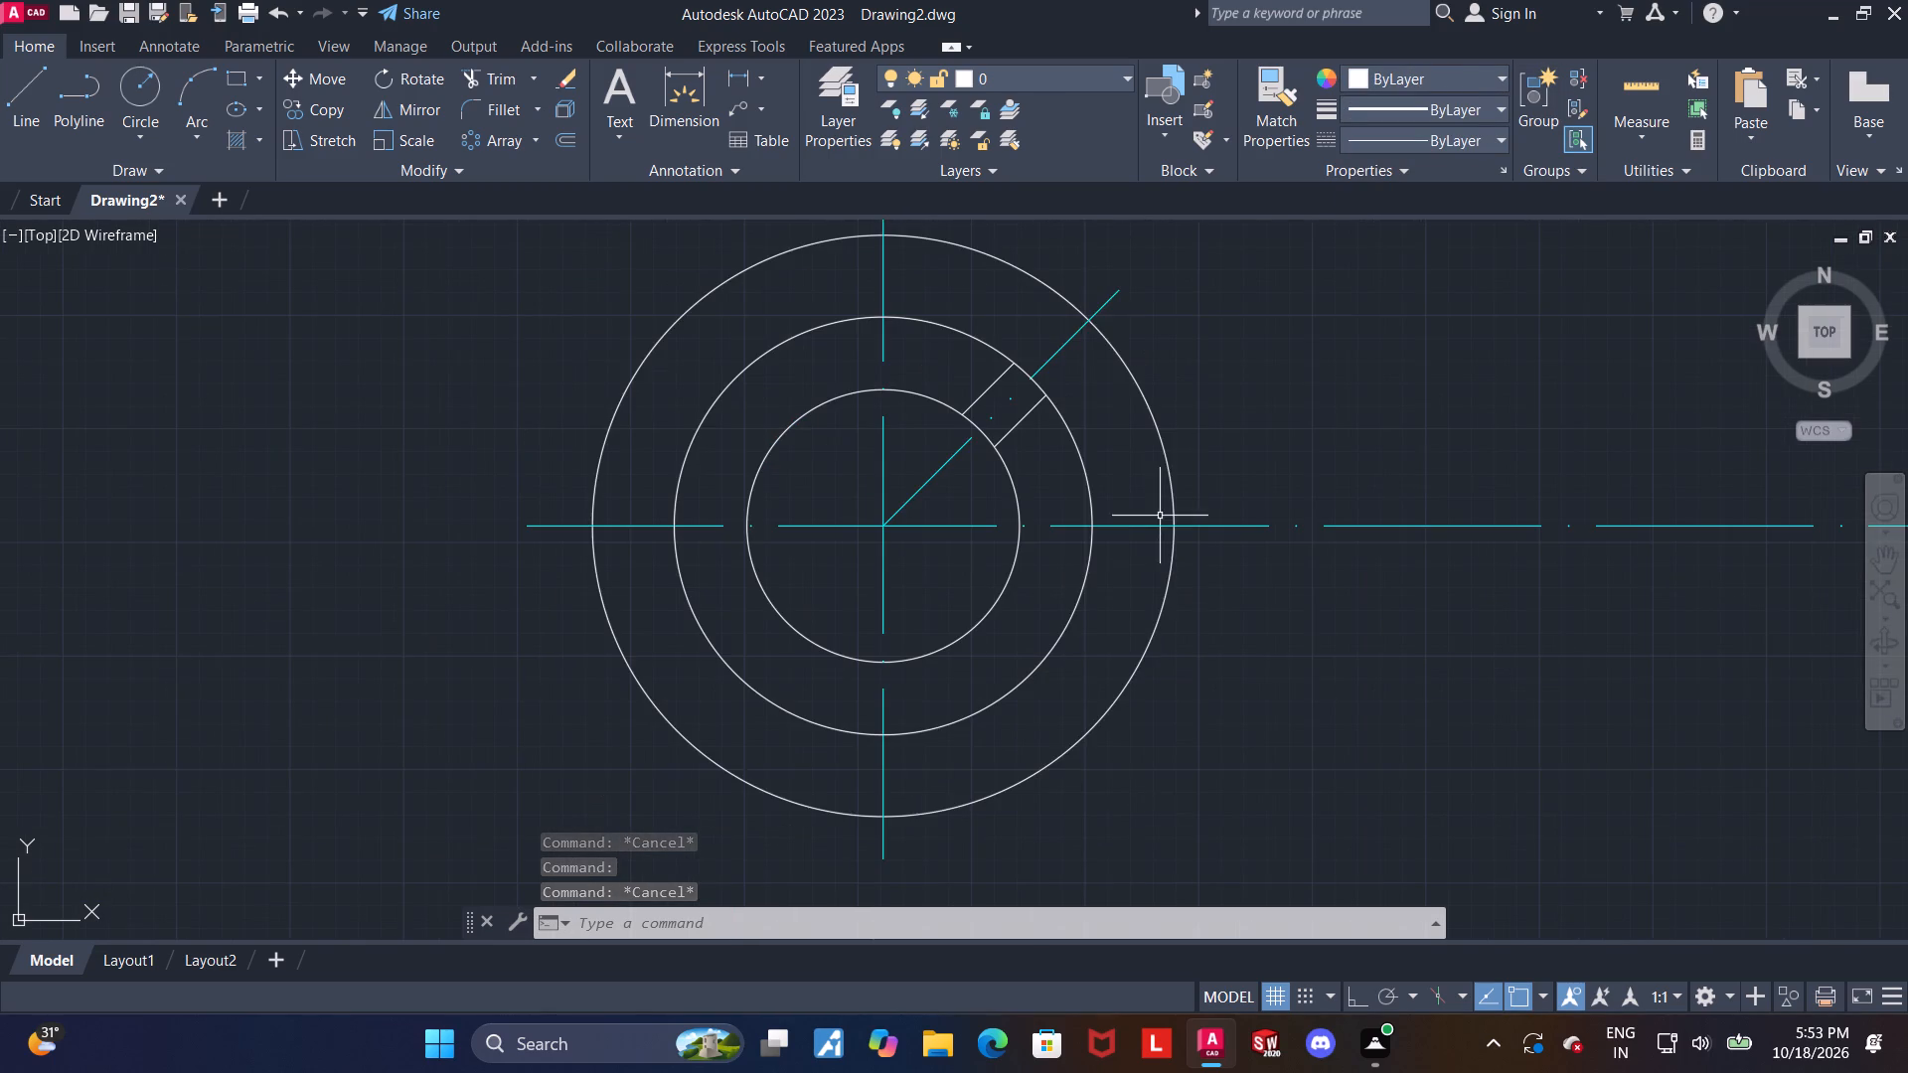
{"action": "scroll", "coordinate": [962, 429], "scroll_direction": "up", "scroll_amount": 1}
{"action": "scroll", "coordinate": [984, 431], "scroll_direction": "down", "scroll_amount": 1}
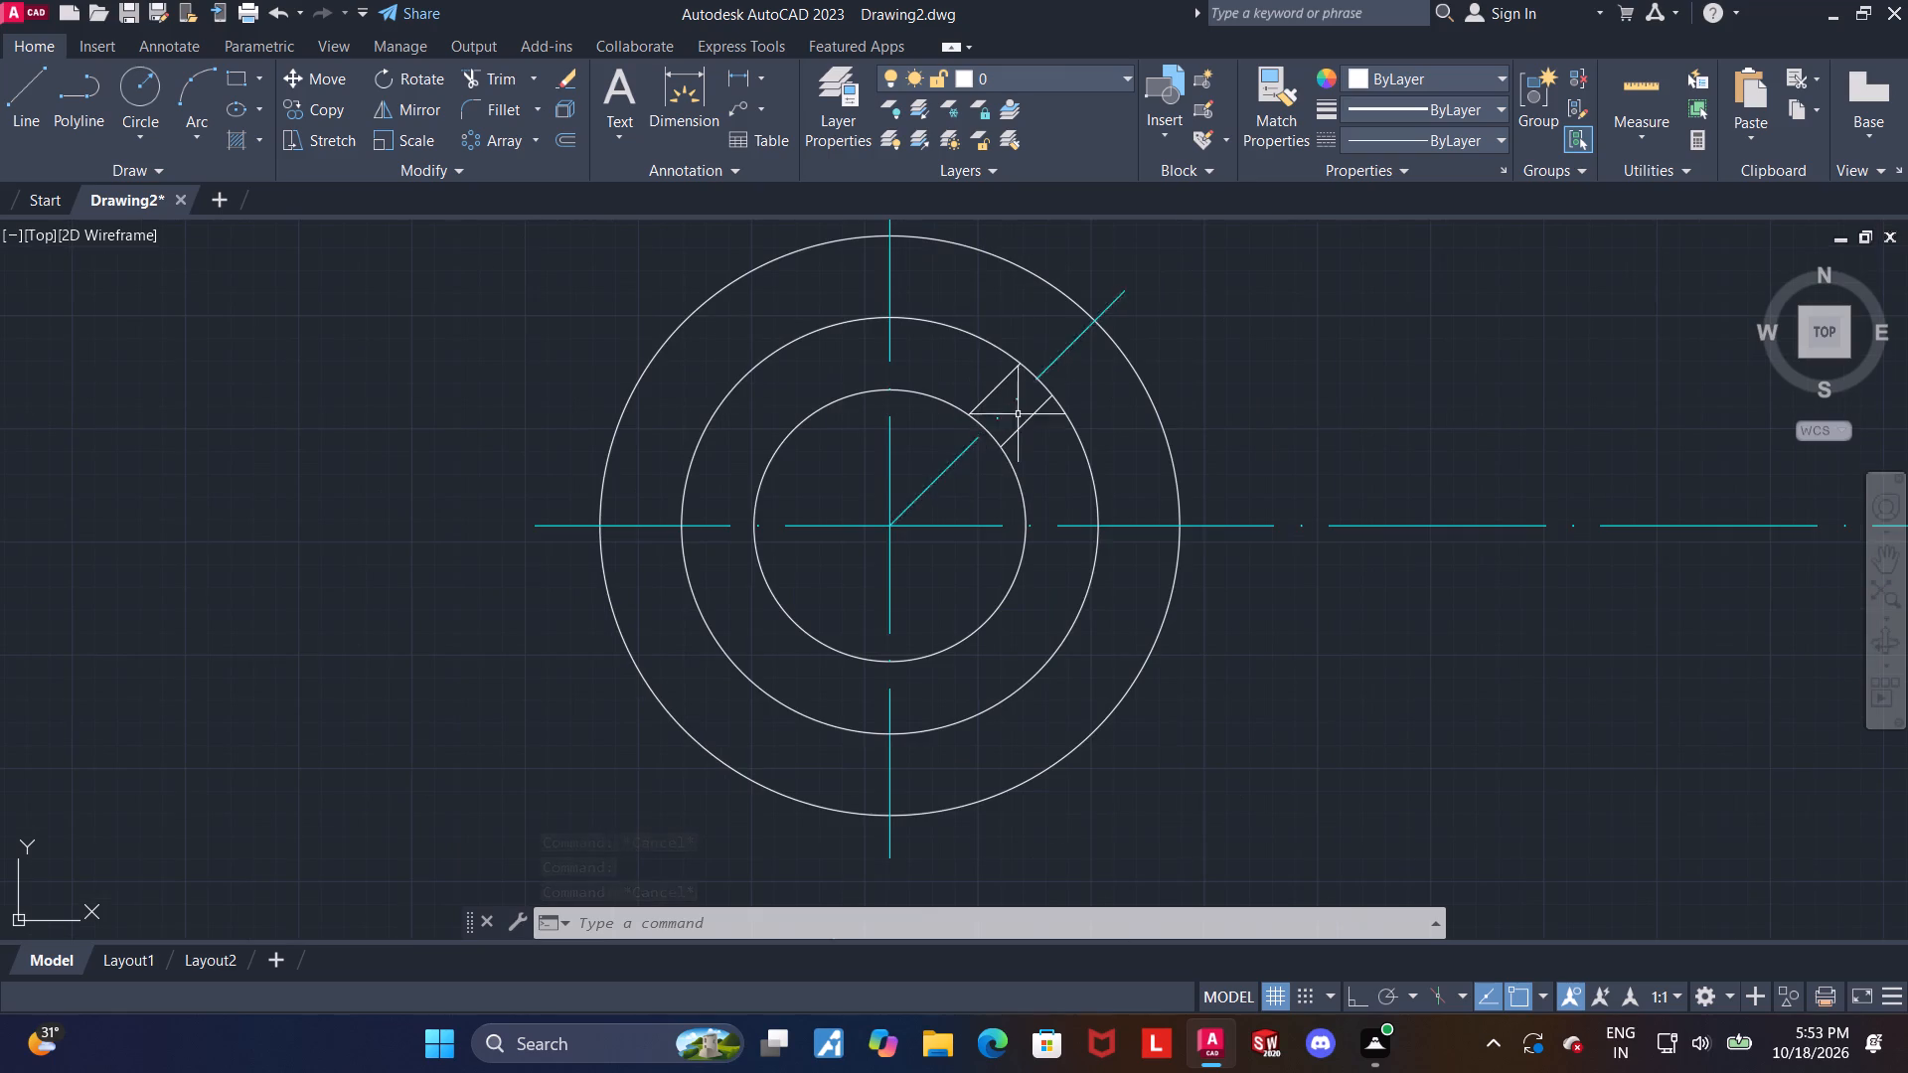
{"action": "left_click", "coordinate": [475, 75]}
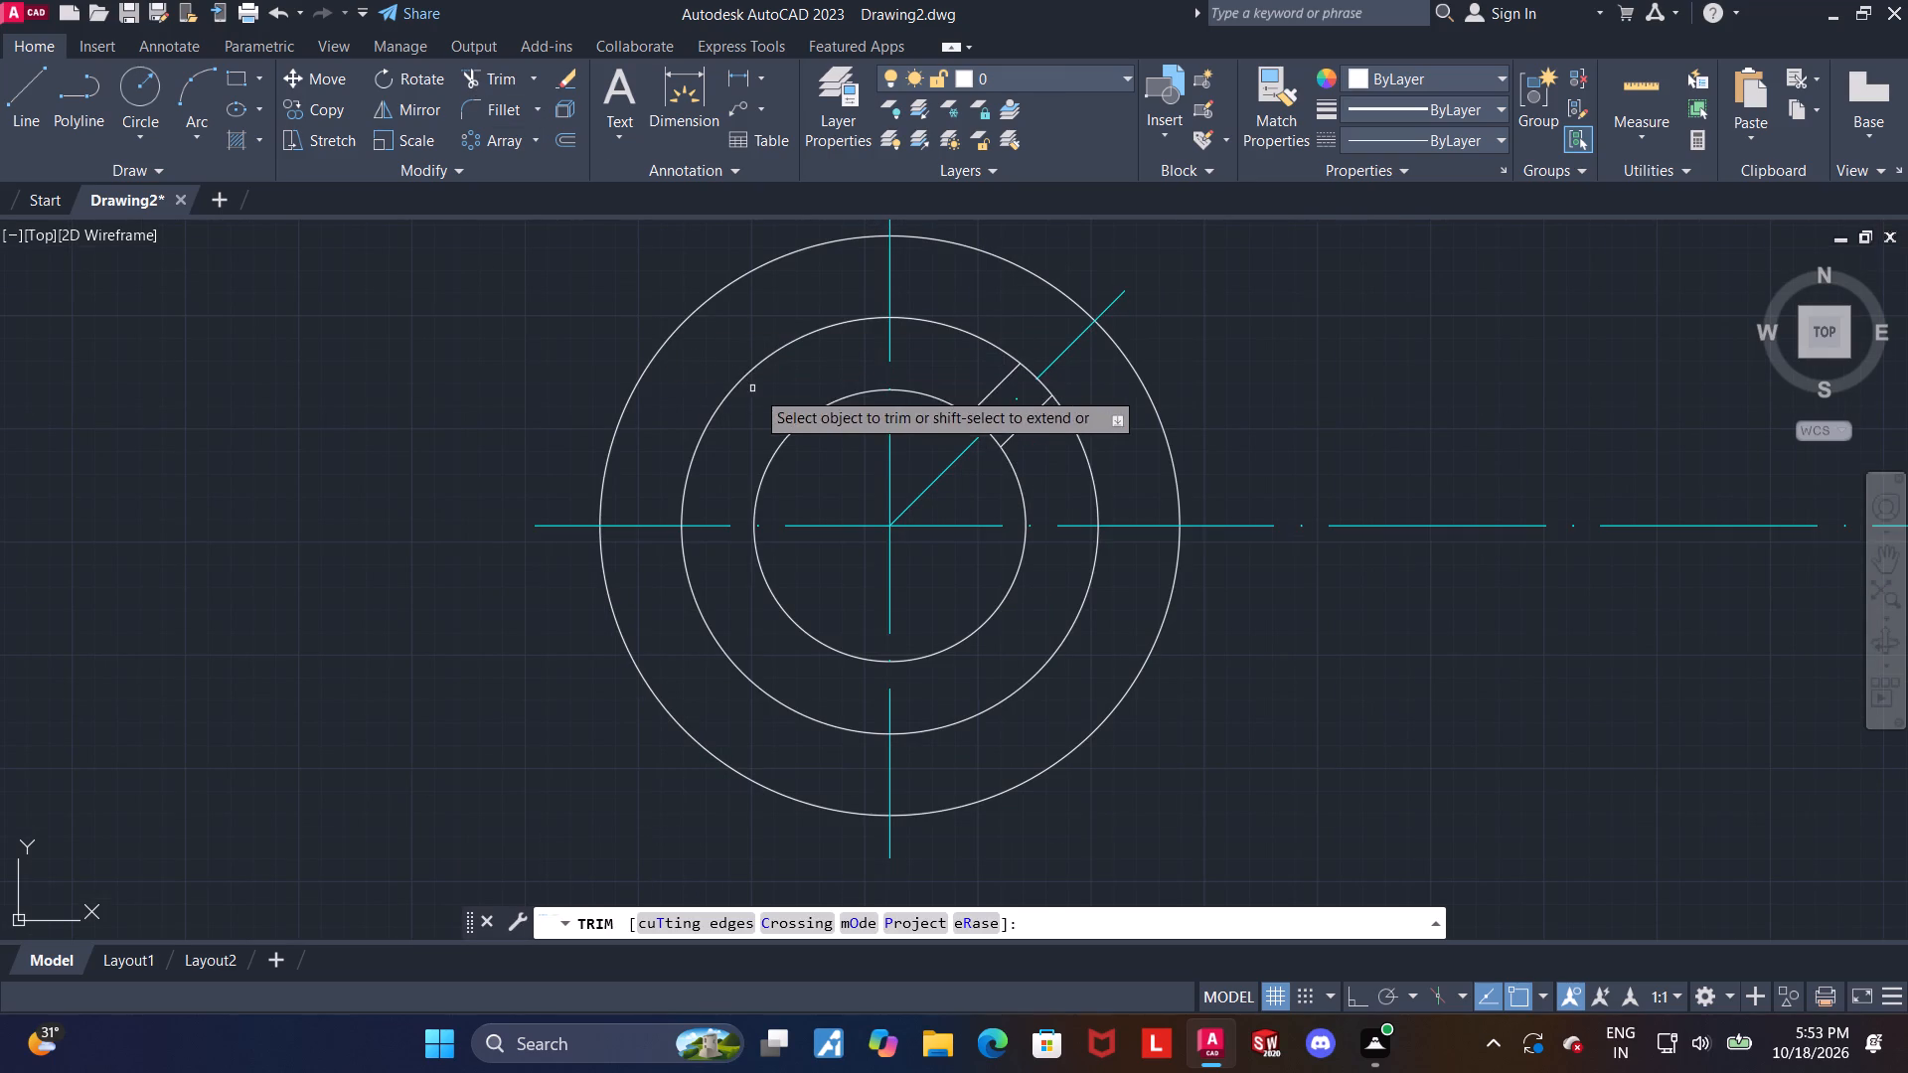
{"action": "left_click_drag", "start_coordinate": [755, 382], "coordinate": [745, 341]}
{"action": "left_click_drag", "start_coordinate": [965, 364], "coordinate": [966, 321]}
{"action": "left_click_drag", "start_coordinate": [1027, 453], "coordinate": [1105, 459]}
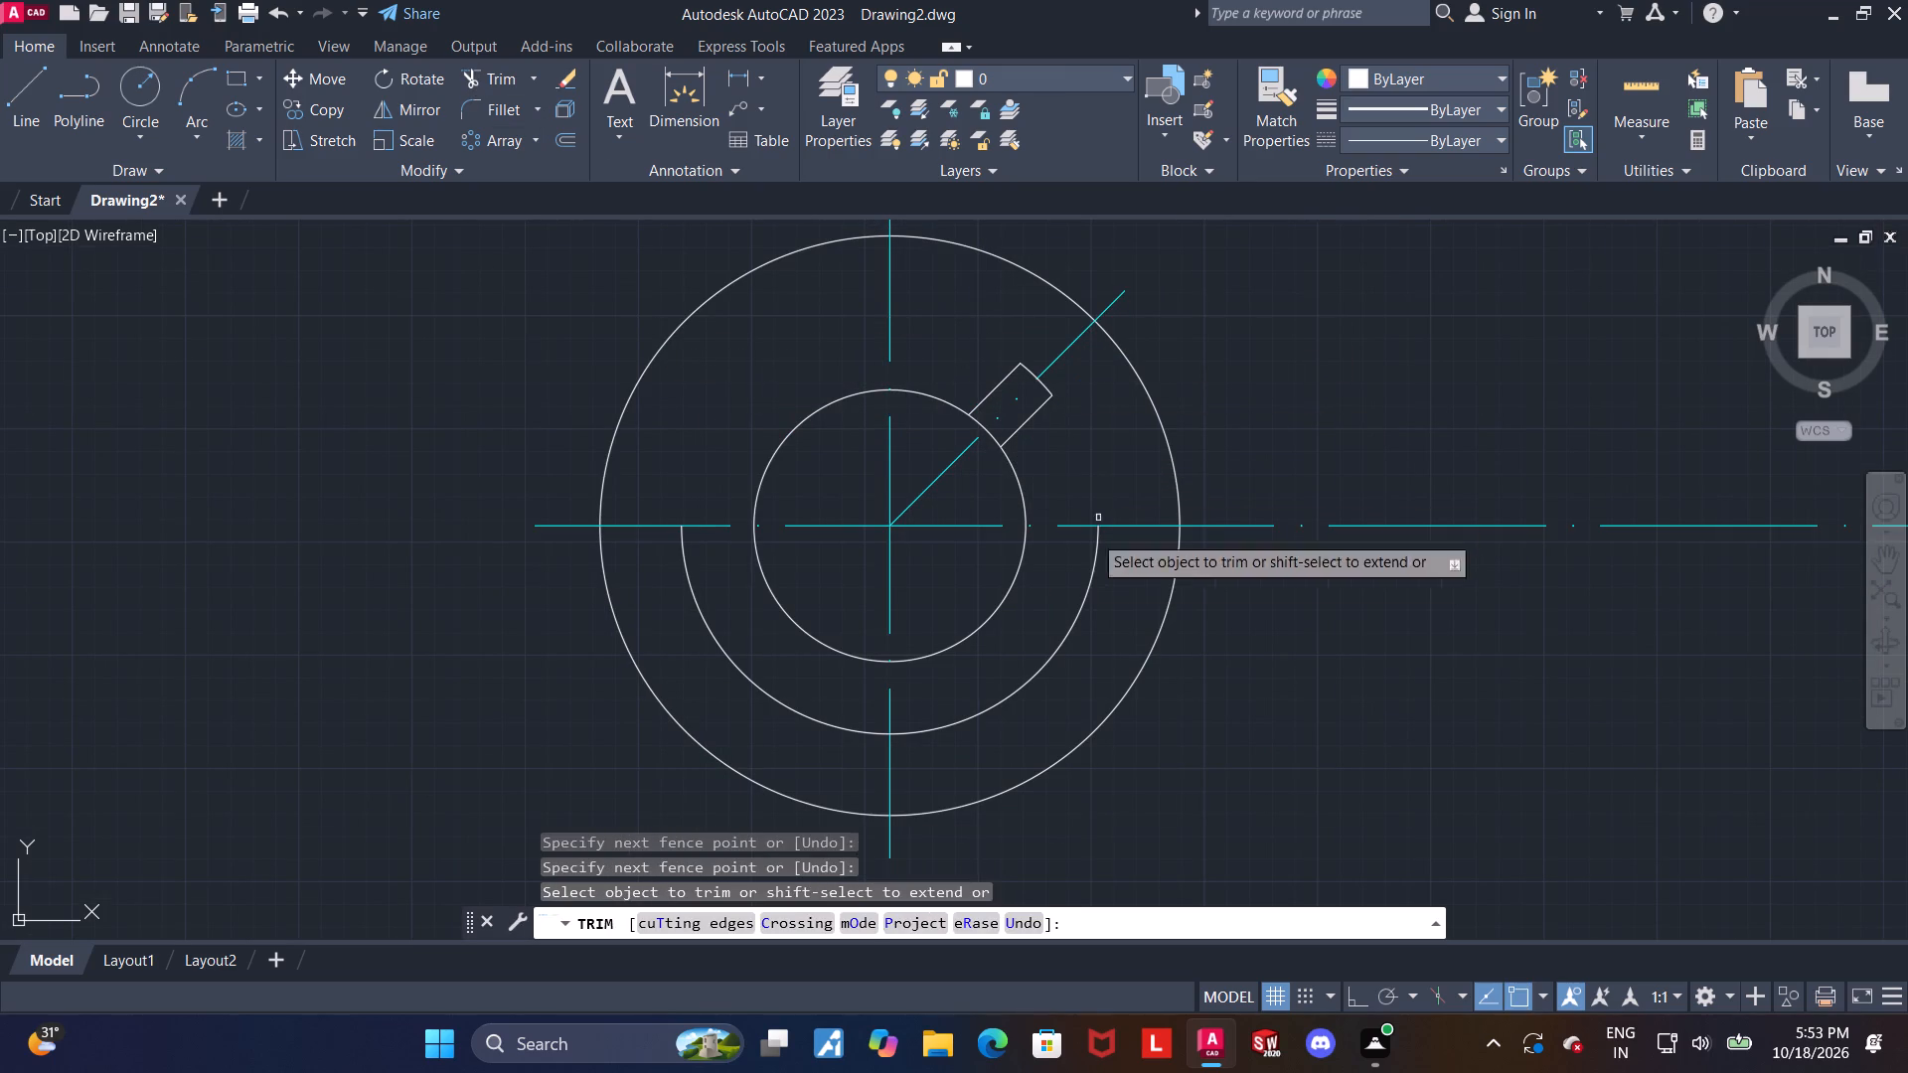
{"action": "left_click_drag", "start_coordinate": [1056, 605], "coordinate": [1077, 657]}
{"action": "left_click_drag", "start_coordinate": [799, 686], "coordinate": [681, 742]}
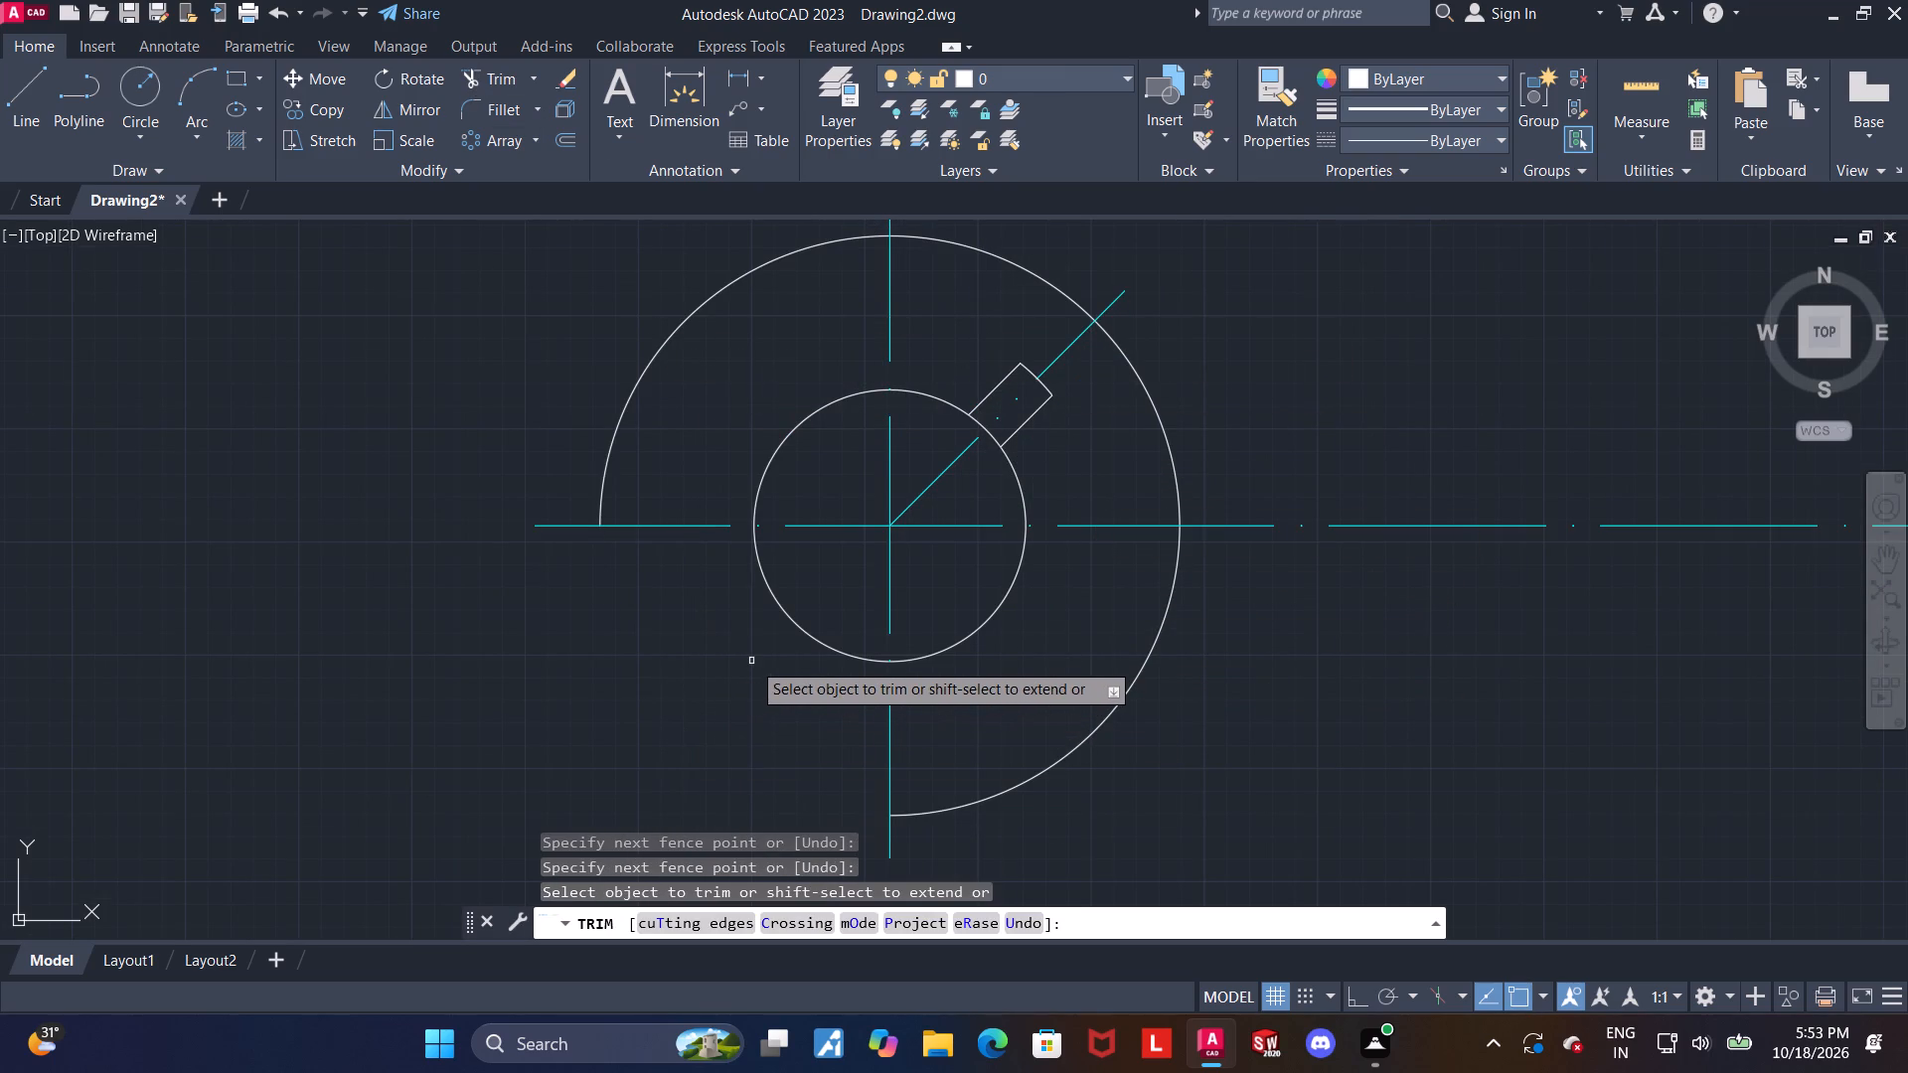
{"action": "key", "text": "ctrl+z"}
{"action": "left_click_drag", "start_coordinate": [747, 660], "coordinate": [727, 684]}
{"action": "key", "text": "Escape"}
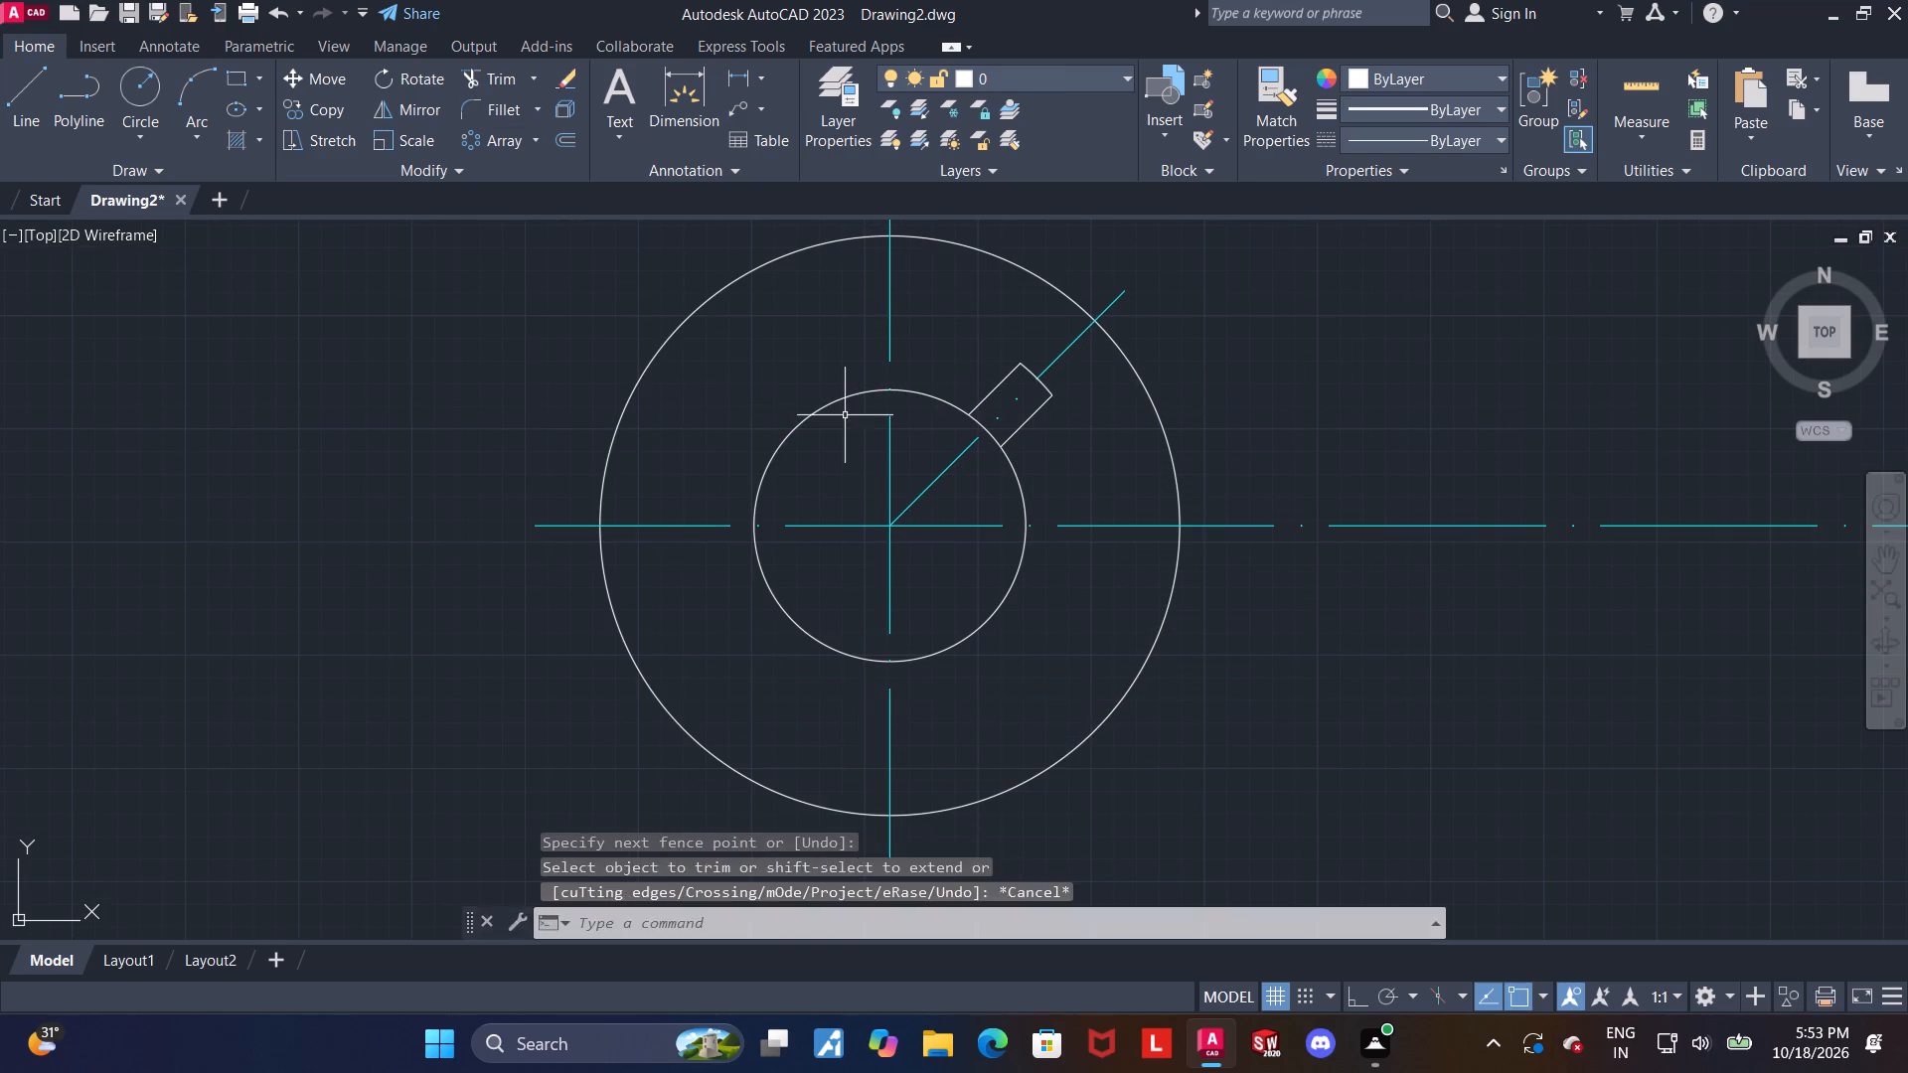
Trim the inner circle's arc between the slot's side lines to open the slot into the hole.
{"action": "left_click", "coordinate": [463, 80]}
{"action": "scroll", "coordinate": [831, 346], "scroll_direction": "up", "scroll_amount": 2}
{"action": "scroll", "coordinate": [1272, 646], "scroll_direction": "up", "scroll_amount": 1}
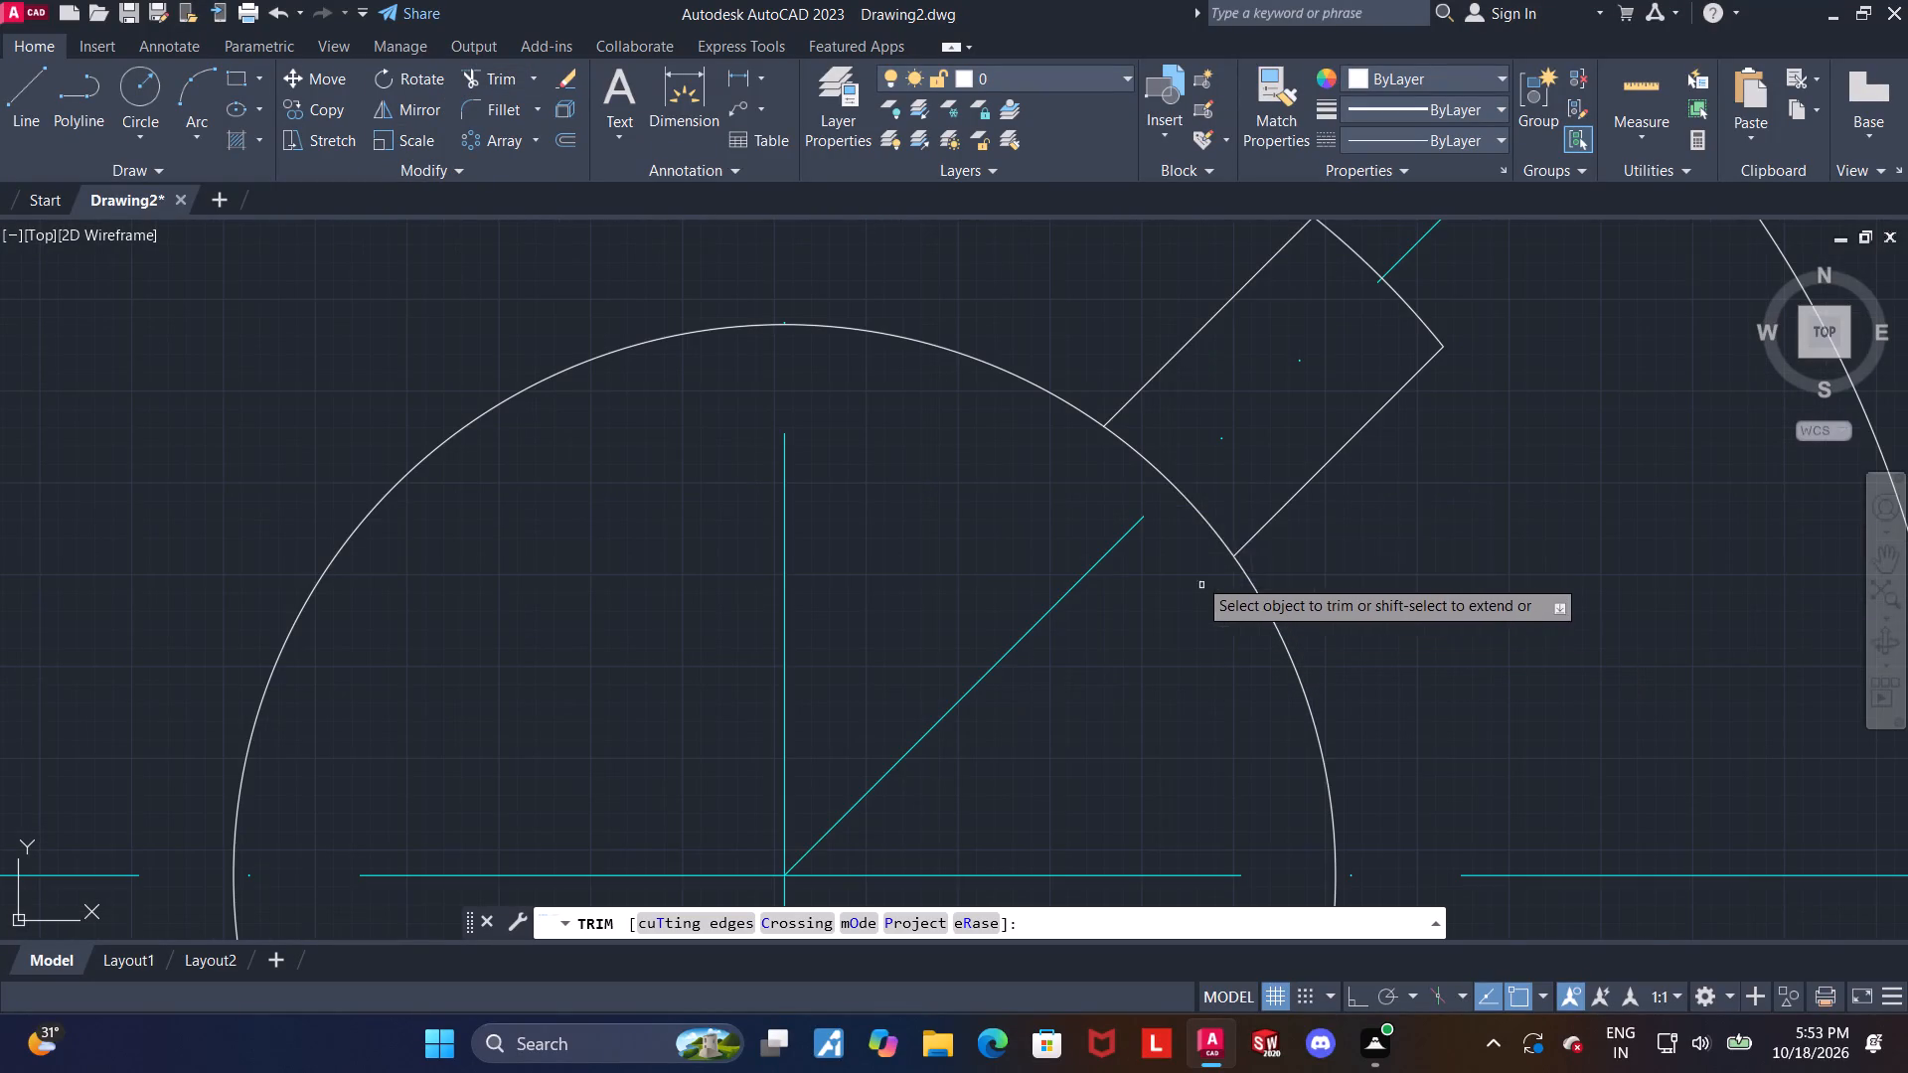
{"action": "left_click_drag", "start_coordinate": [1197, 487], "coordinate": [1177, 505]}
{"action": "scroll", "coordinate": [1177, 513], "scroll_direction": "up", "scroll_amount": 2}
{"action": "left_click_drag", "start_coordinate": [1141, 368], "coordinate": [1066, 403]}
{"action": "scroll", "coordinate": [1066, 403], "scroll_direction": "up", "scroll_amount": 2}
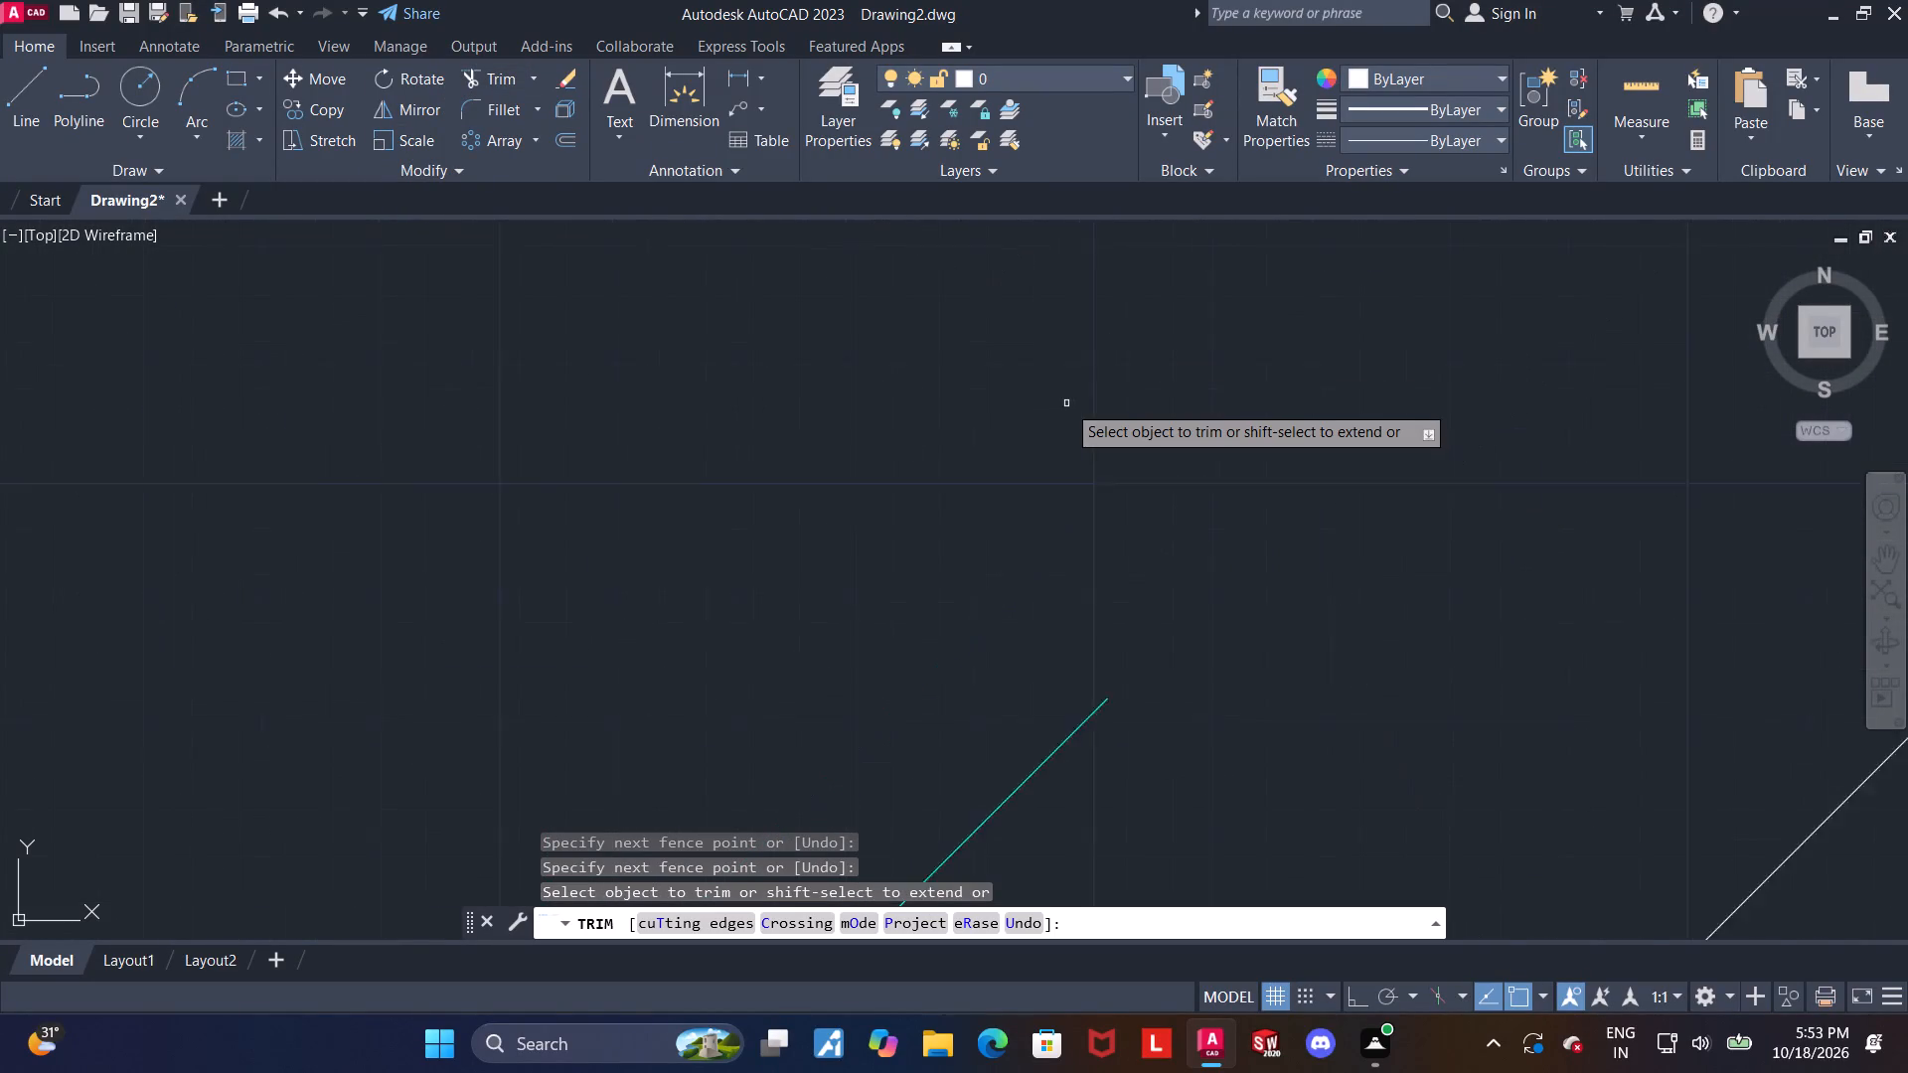
{"action": "scroll", "coordinate": [1066, 403], "scroll_direction": "up", "scroll_amount": 3}
{"action": "scroll", "coordinate": [1109, 440], "scroll_direction": "down", "scroll_amount": 12}
{"action": "scroll", "coordinate": [1137, 638], "scroll_direction": "up", "scroll_amount": 1}
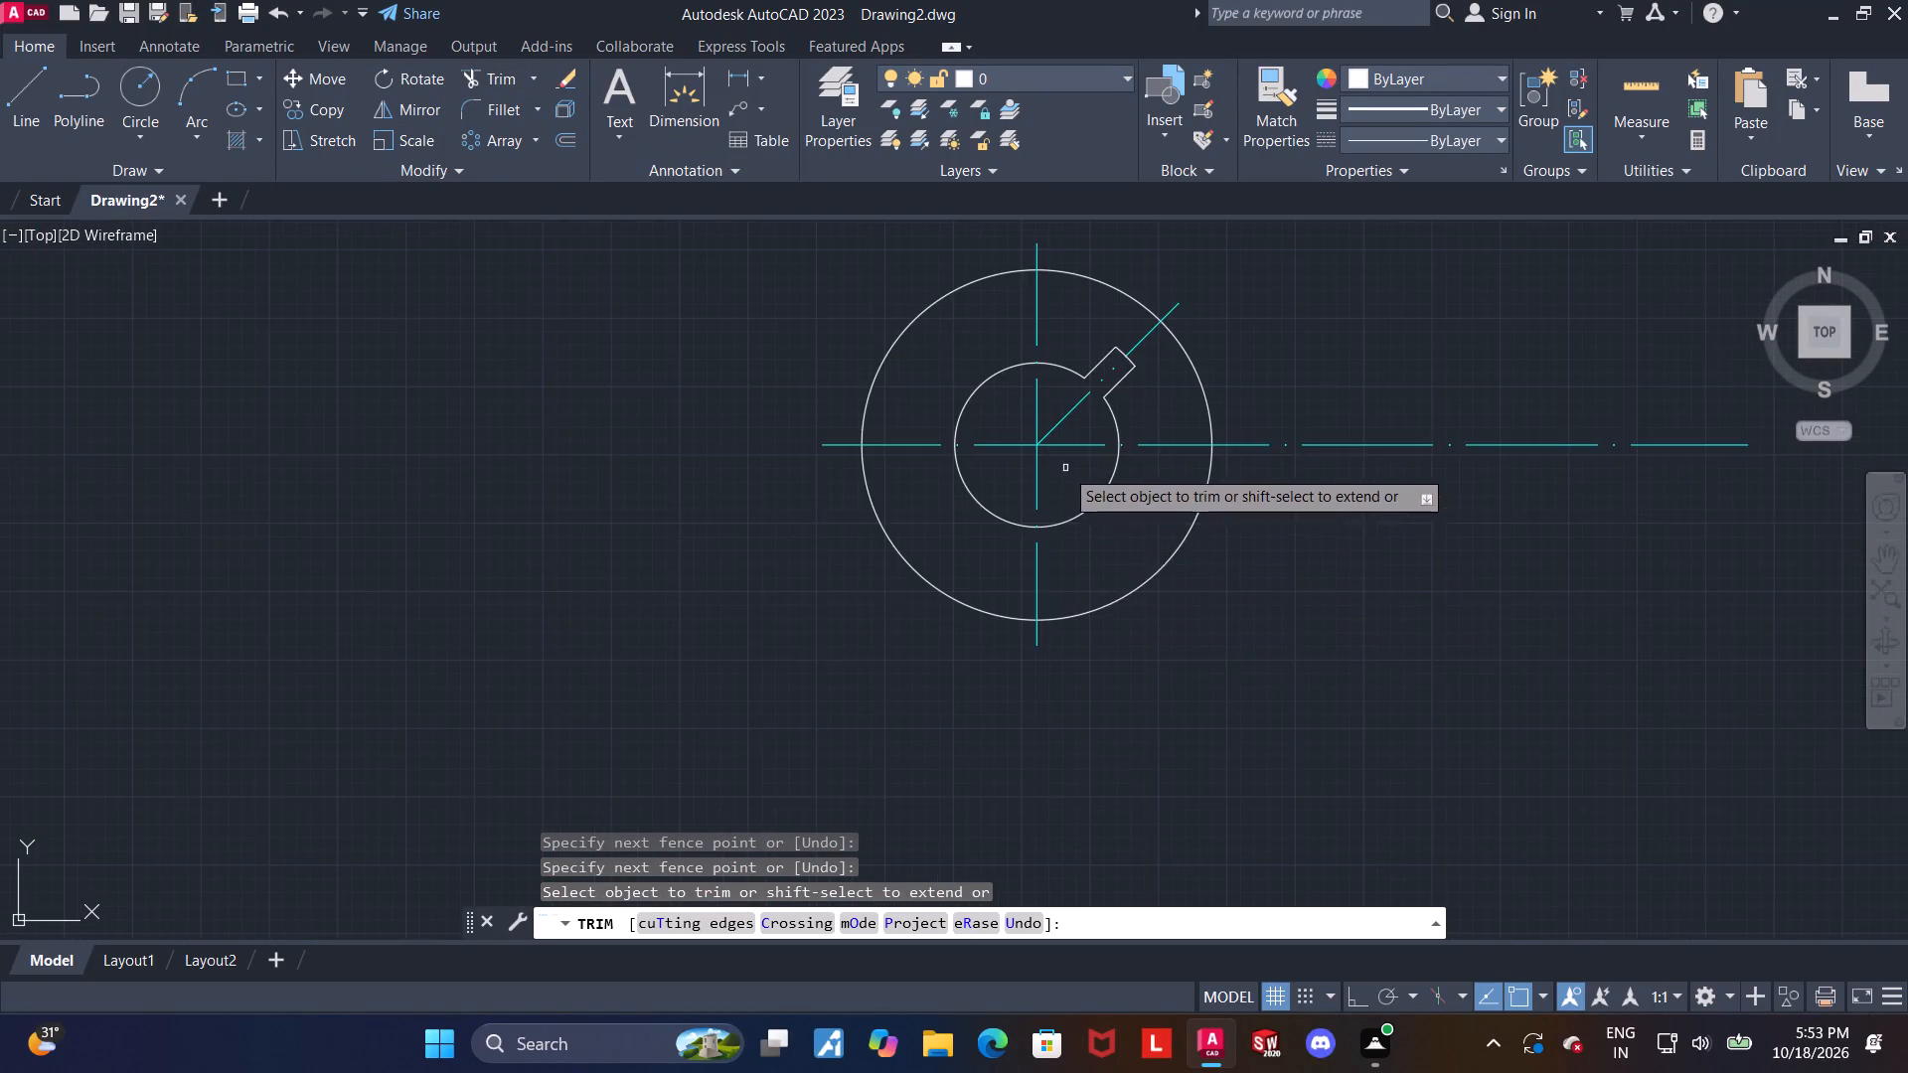
{"action": "scroll", "coordinate": [1064, 467], "scroll_direction": "up", "scroll_amount": 1}
{"action": "key", "text": "Escape"}
{"action": "key", "text": "Escape"}
{"action": "key", "text": "Escape"}
Polar-array the slot's two side lines and end arc around the circles' centre with 4 items over 360°.
{"action": "left_click", "coordinate": [1131, 291]}
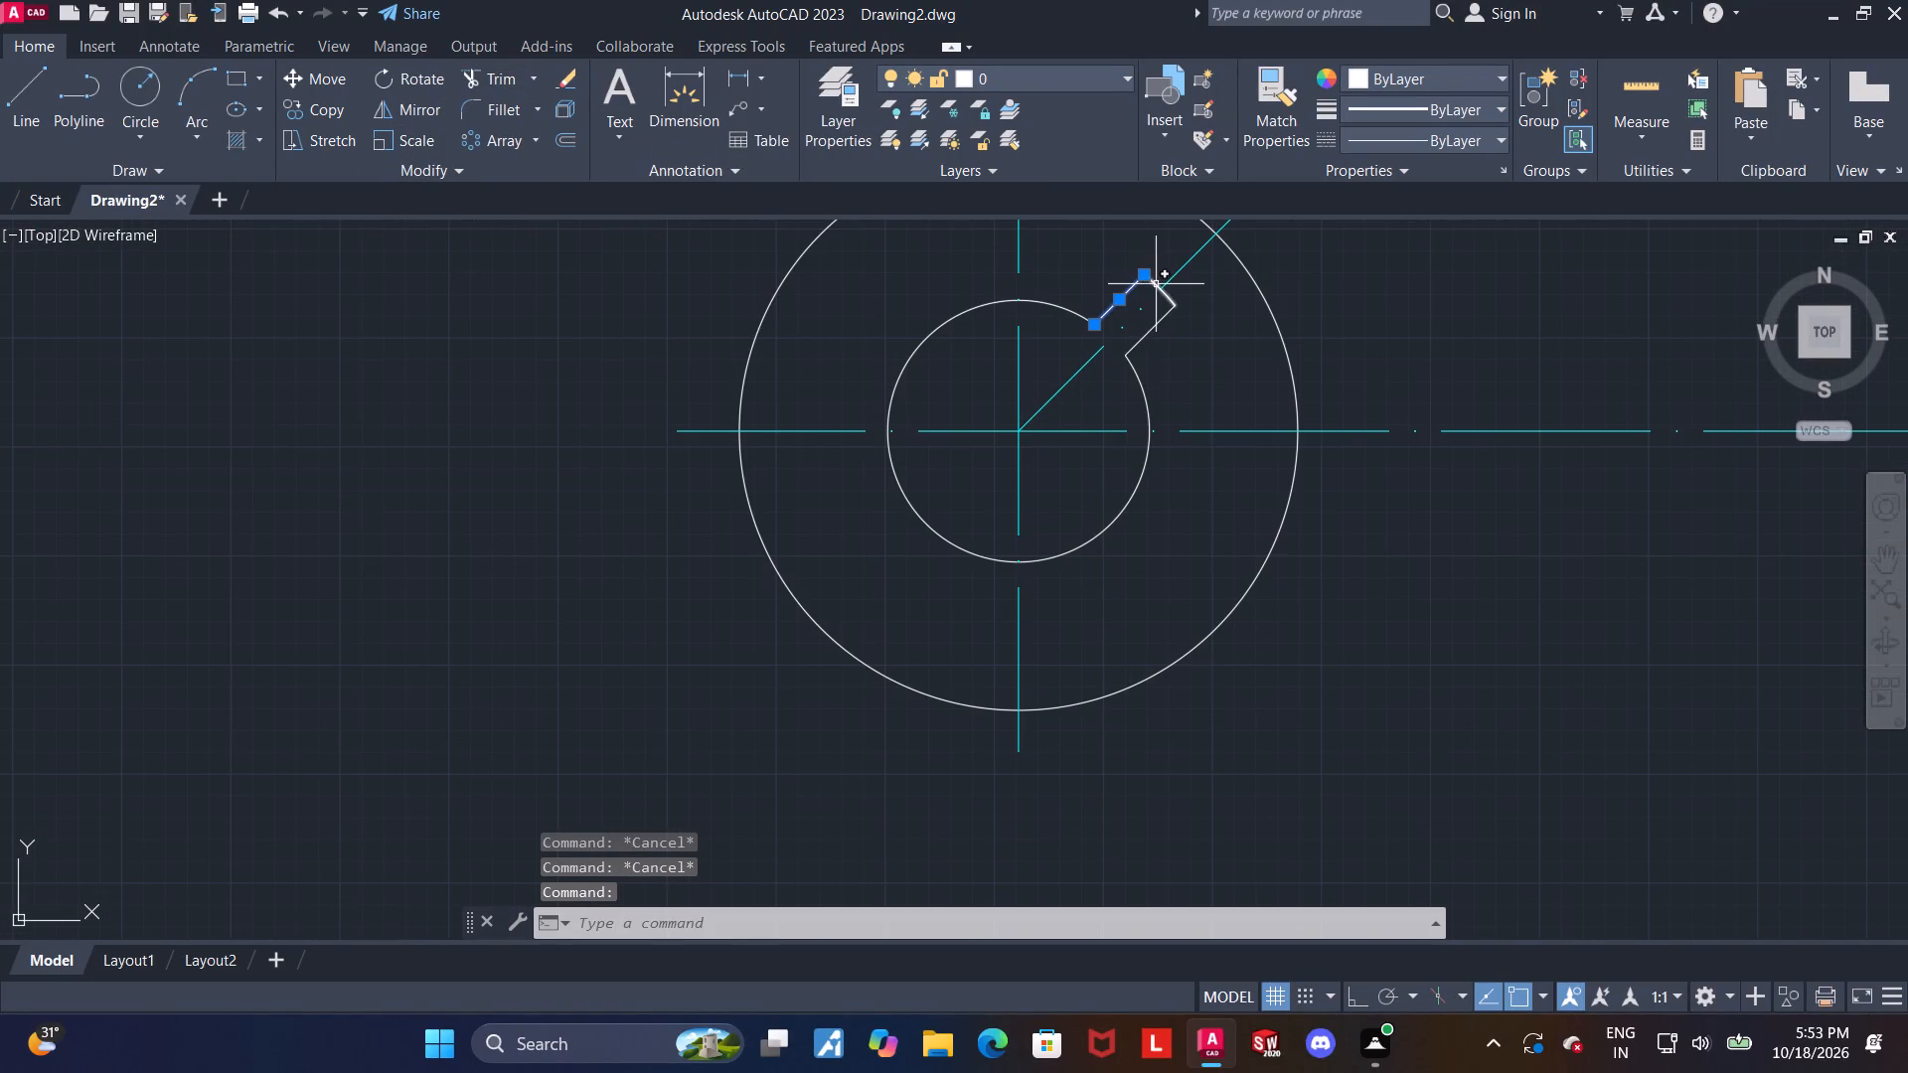
{"action": "left_click", "coordinate": [1156, 284]}
{"action": "left_click", "coordinate": [1153, 329]}
{"action": "left_click", "coordinate": [494, 131]}
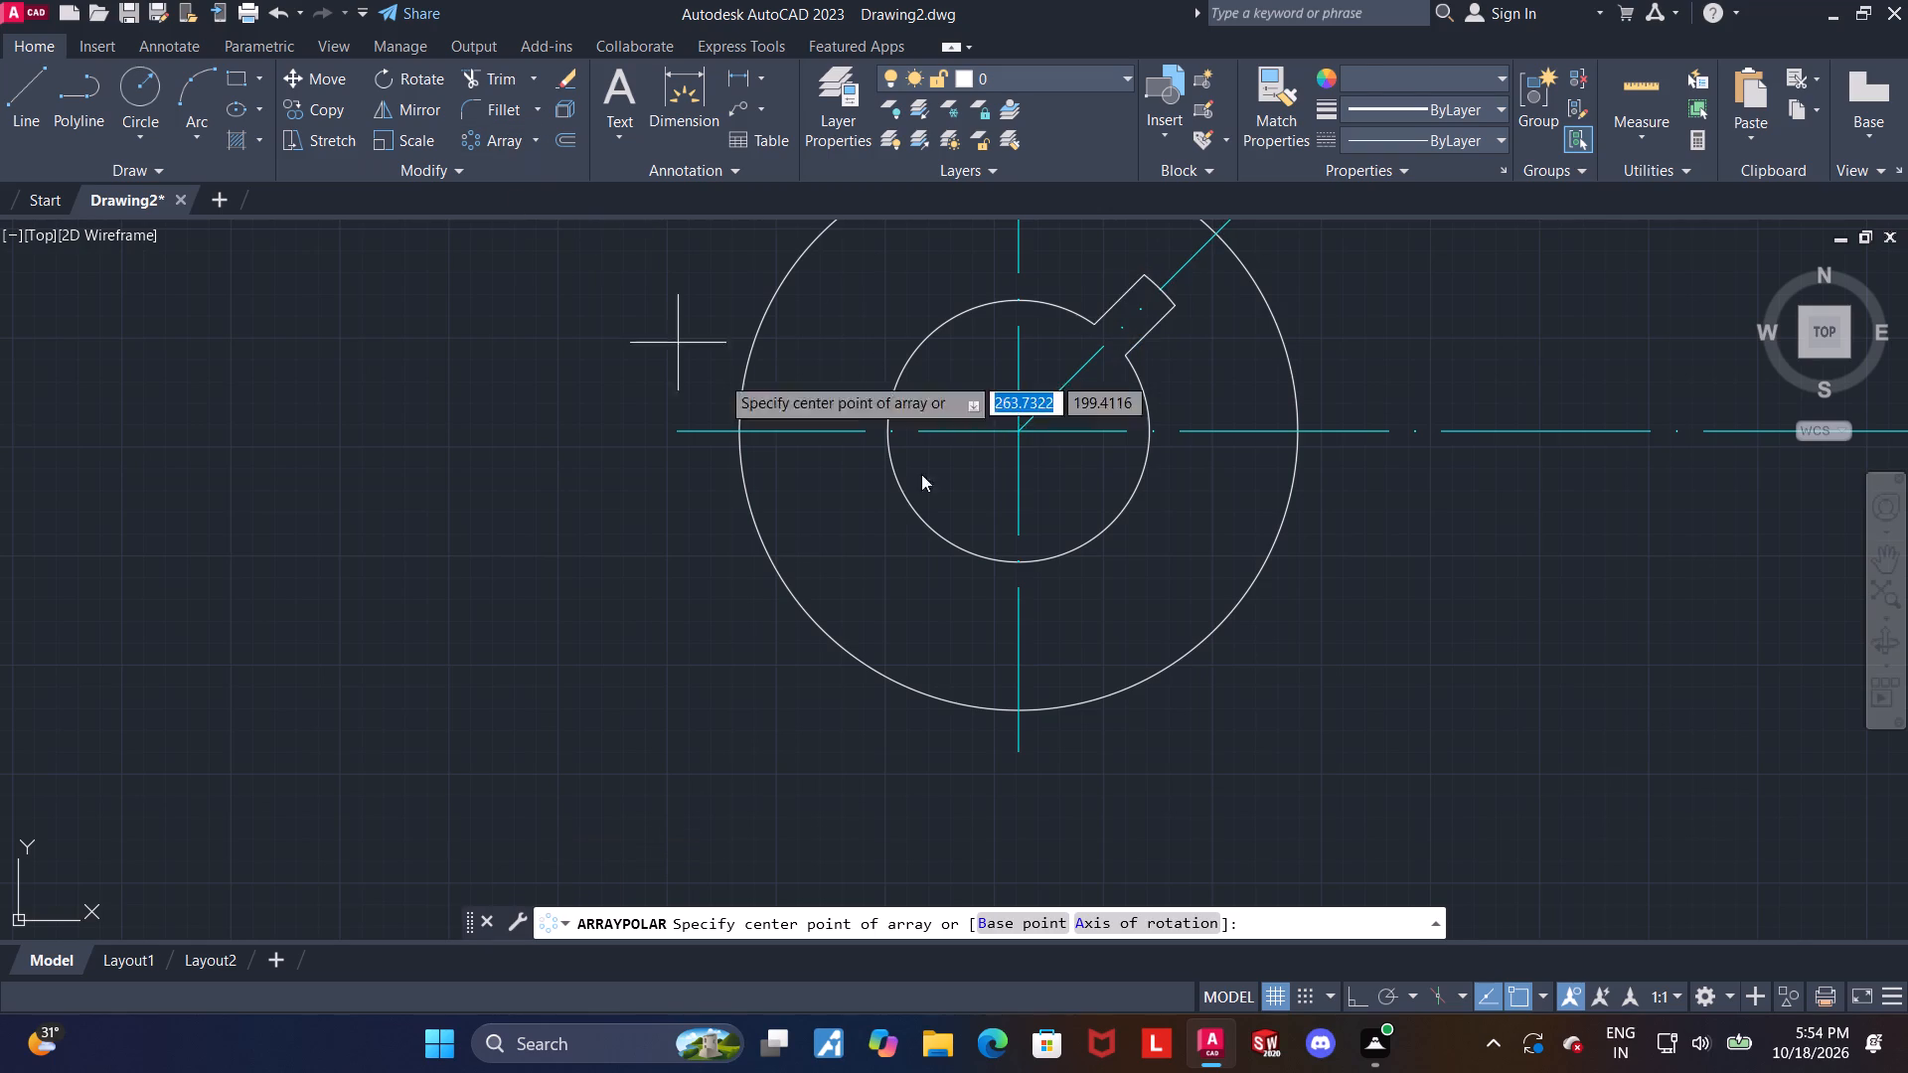
{"action": "scroll", "coordinate": [1019, 438], "scroll_direction": "up", "scroll_amount": 9}
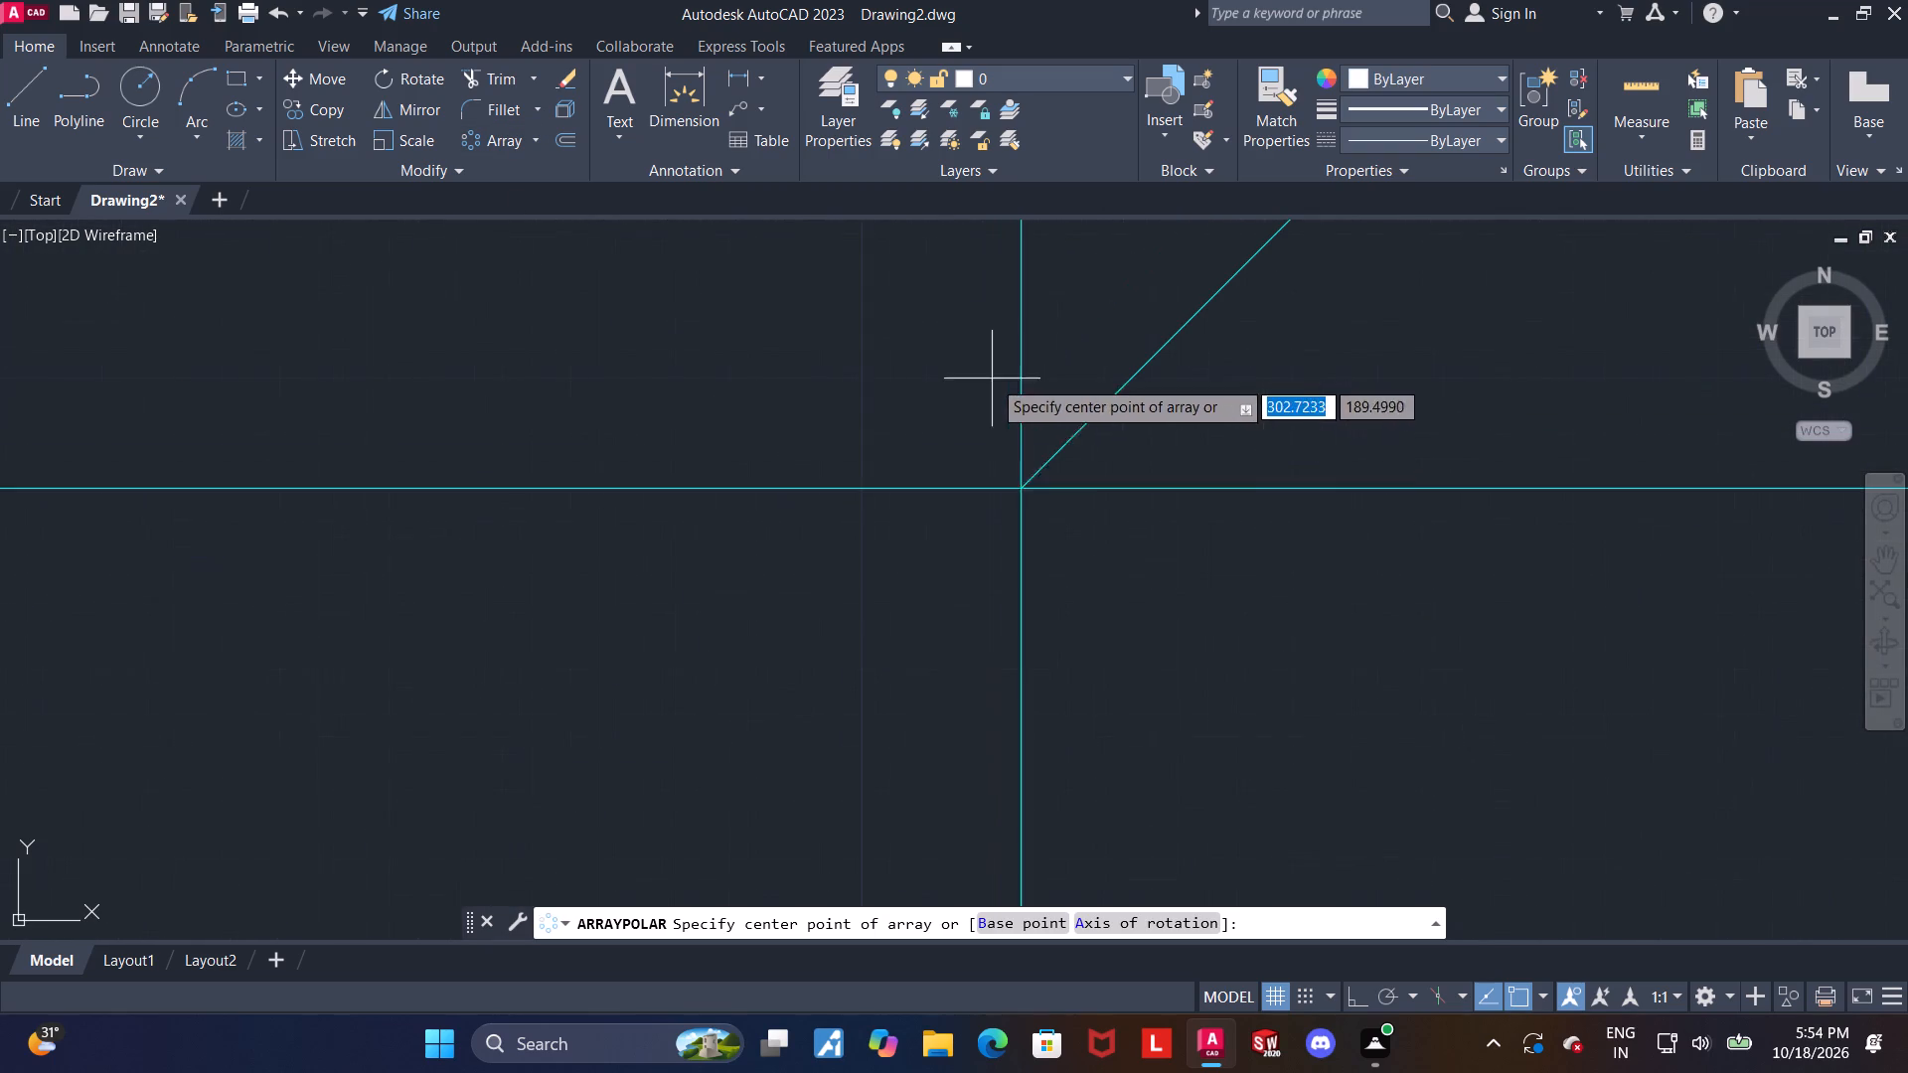
{"action": "left_click", "coordinate": [1020, 487]}
{"action": "scroll", "coordinate": [1020, 495], "scroll_direction": "down", "scroll_amount": 11}
{"action": "scroll", "coordinate": [1041, 534], "scroll_direction": "up", "scroll_amount": 1}
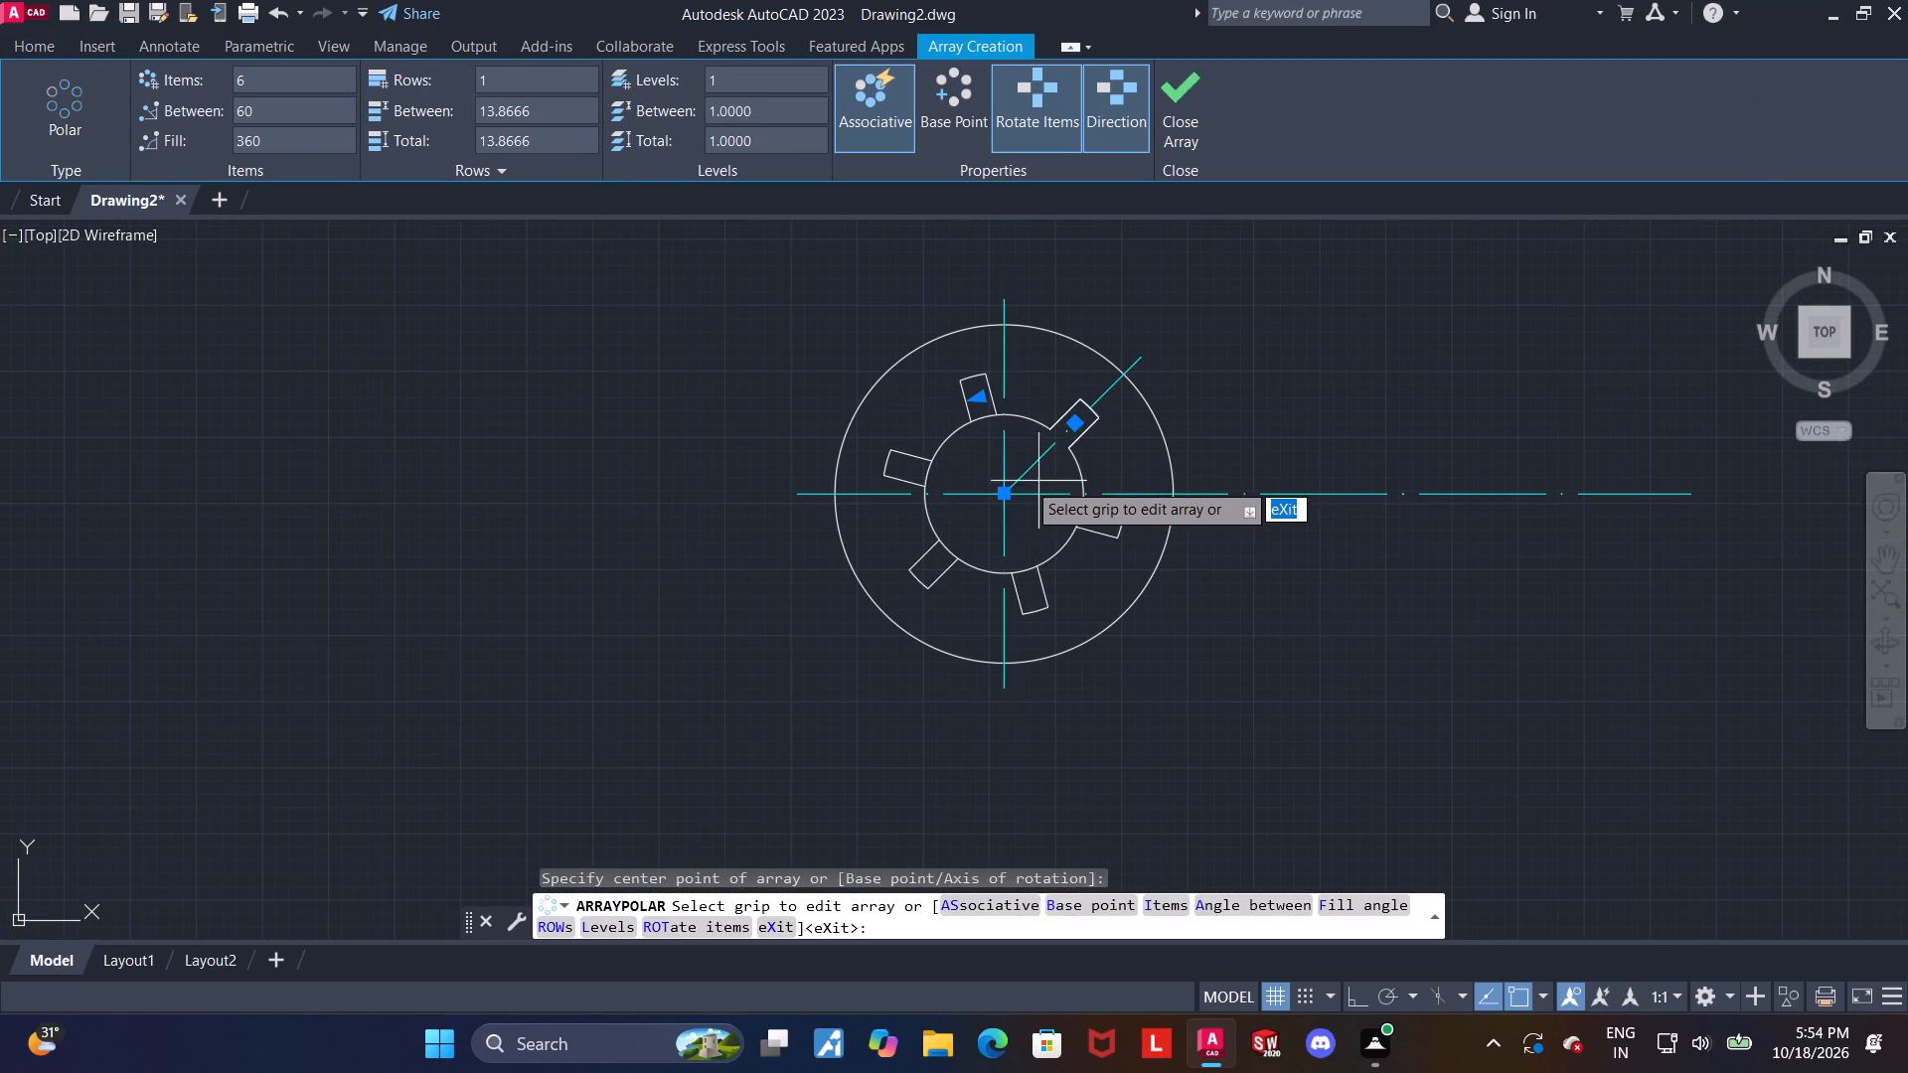
{"action": "left_click_drag", "start_coordinate": [339, 73], "coordinate": [154, 86]}
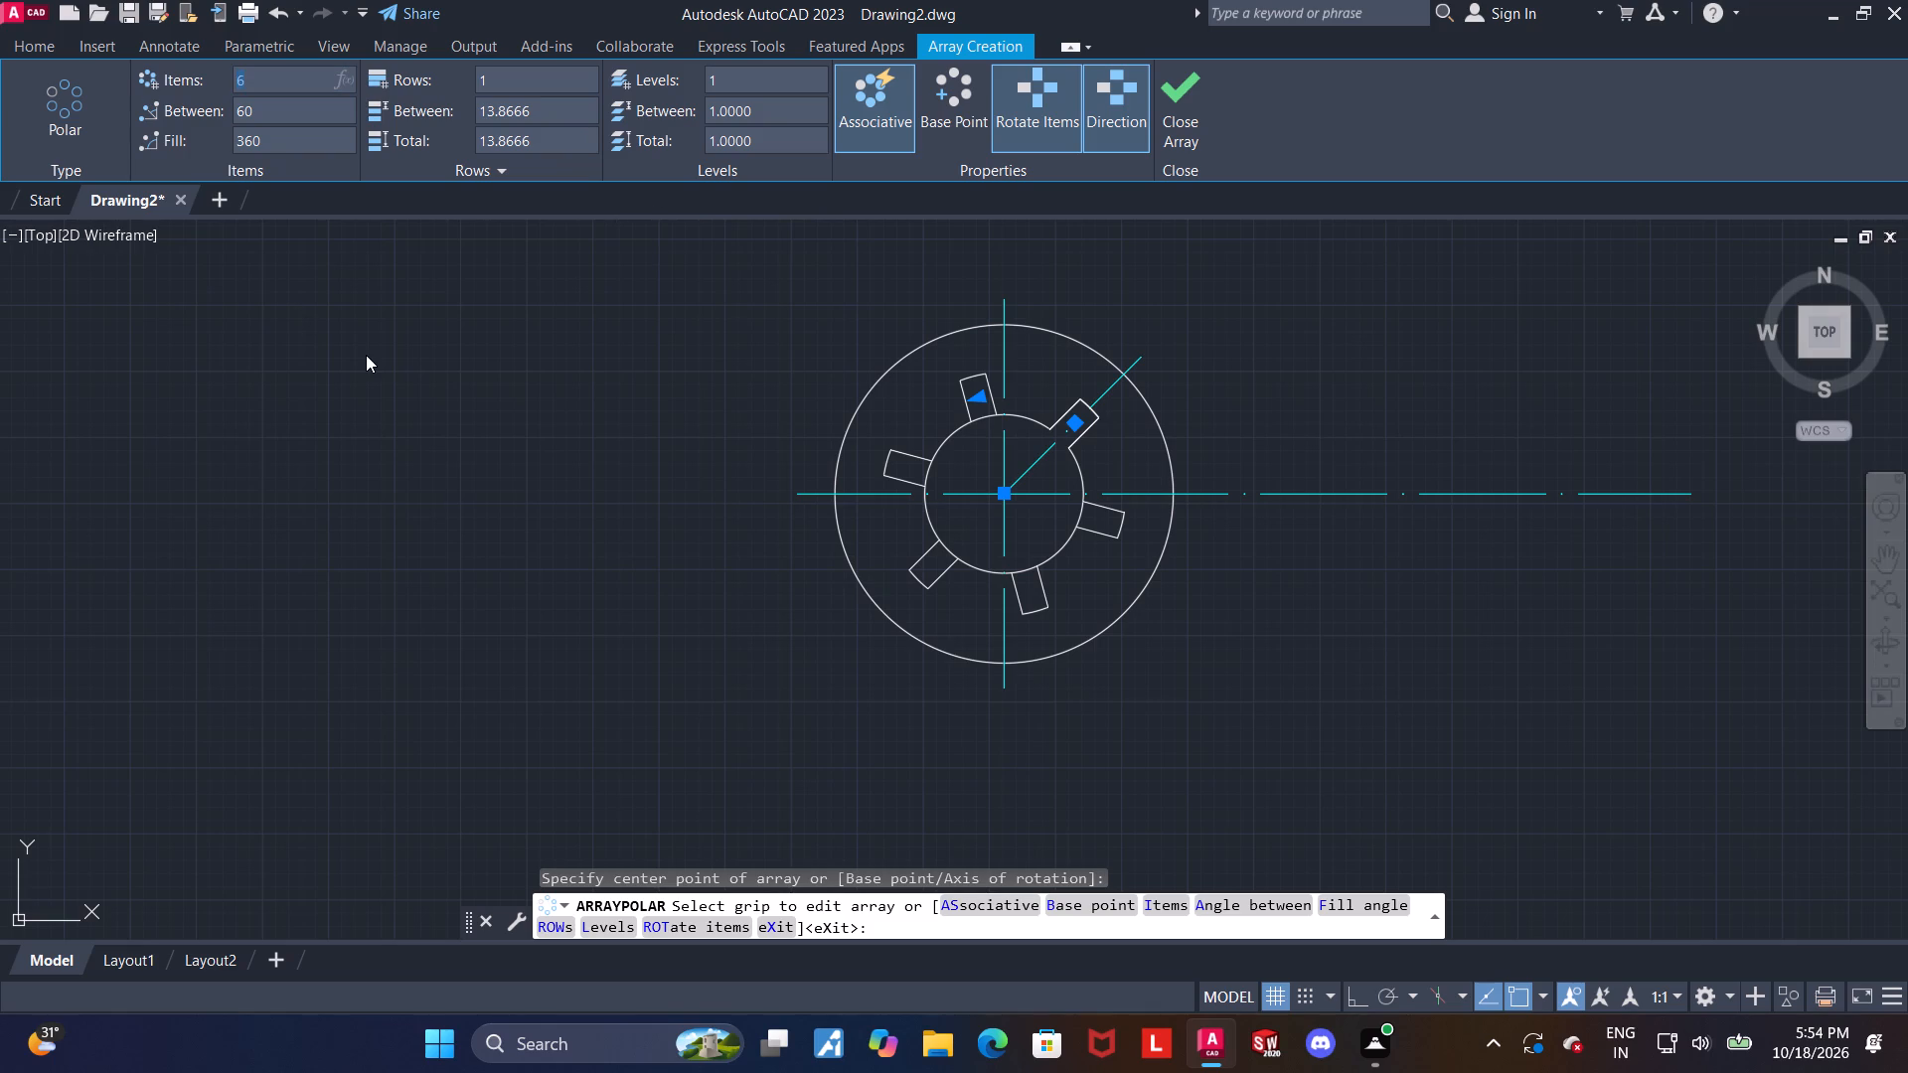
{"action": "key", "text": "4"}
{"action": "key", "text": "Return"}
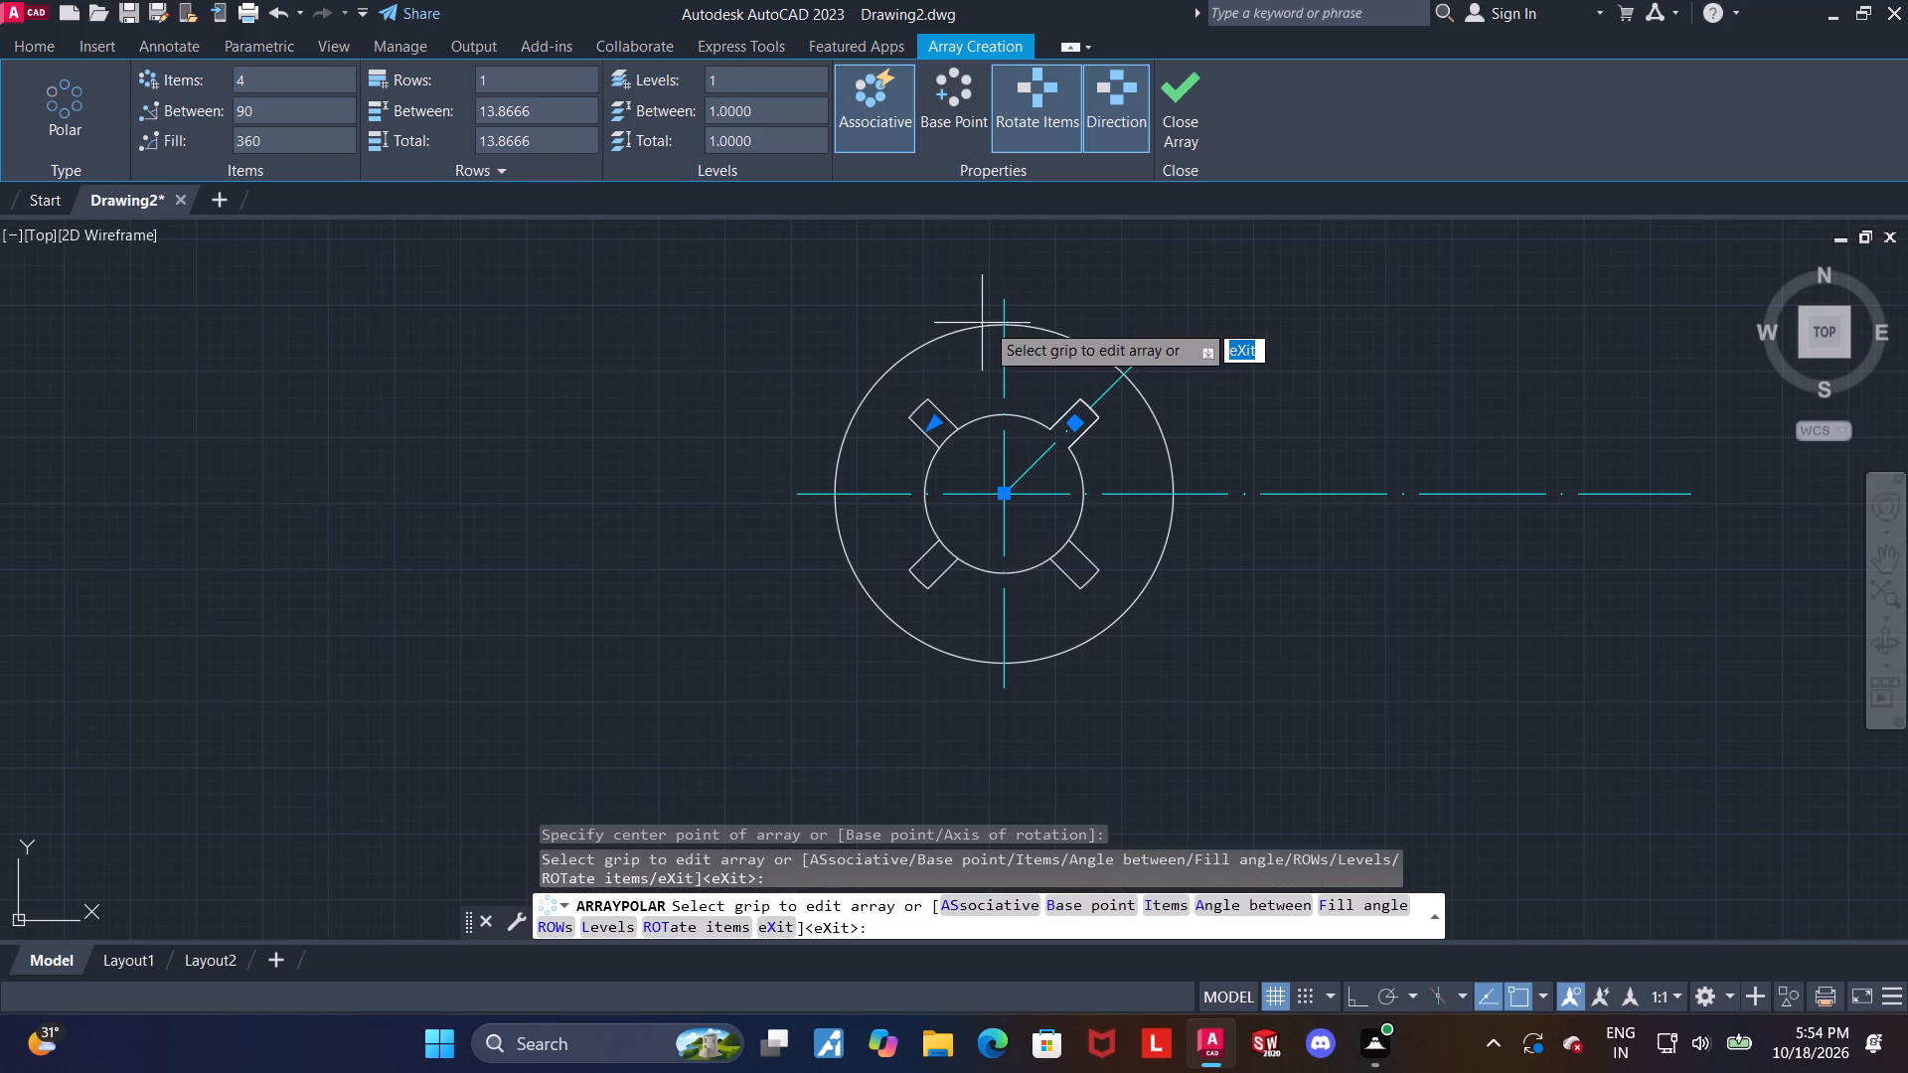
{"action": "left_click", "coordinate": [1177, 95]}
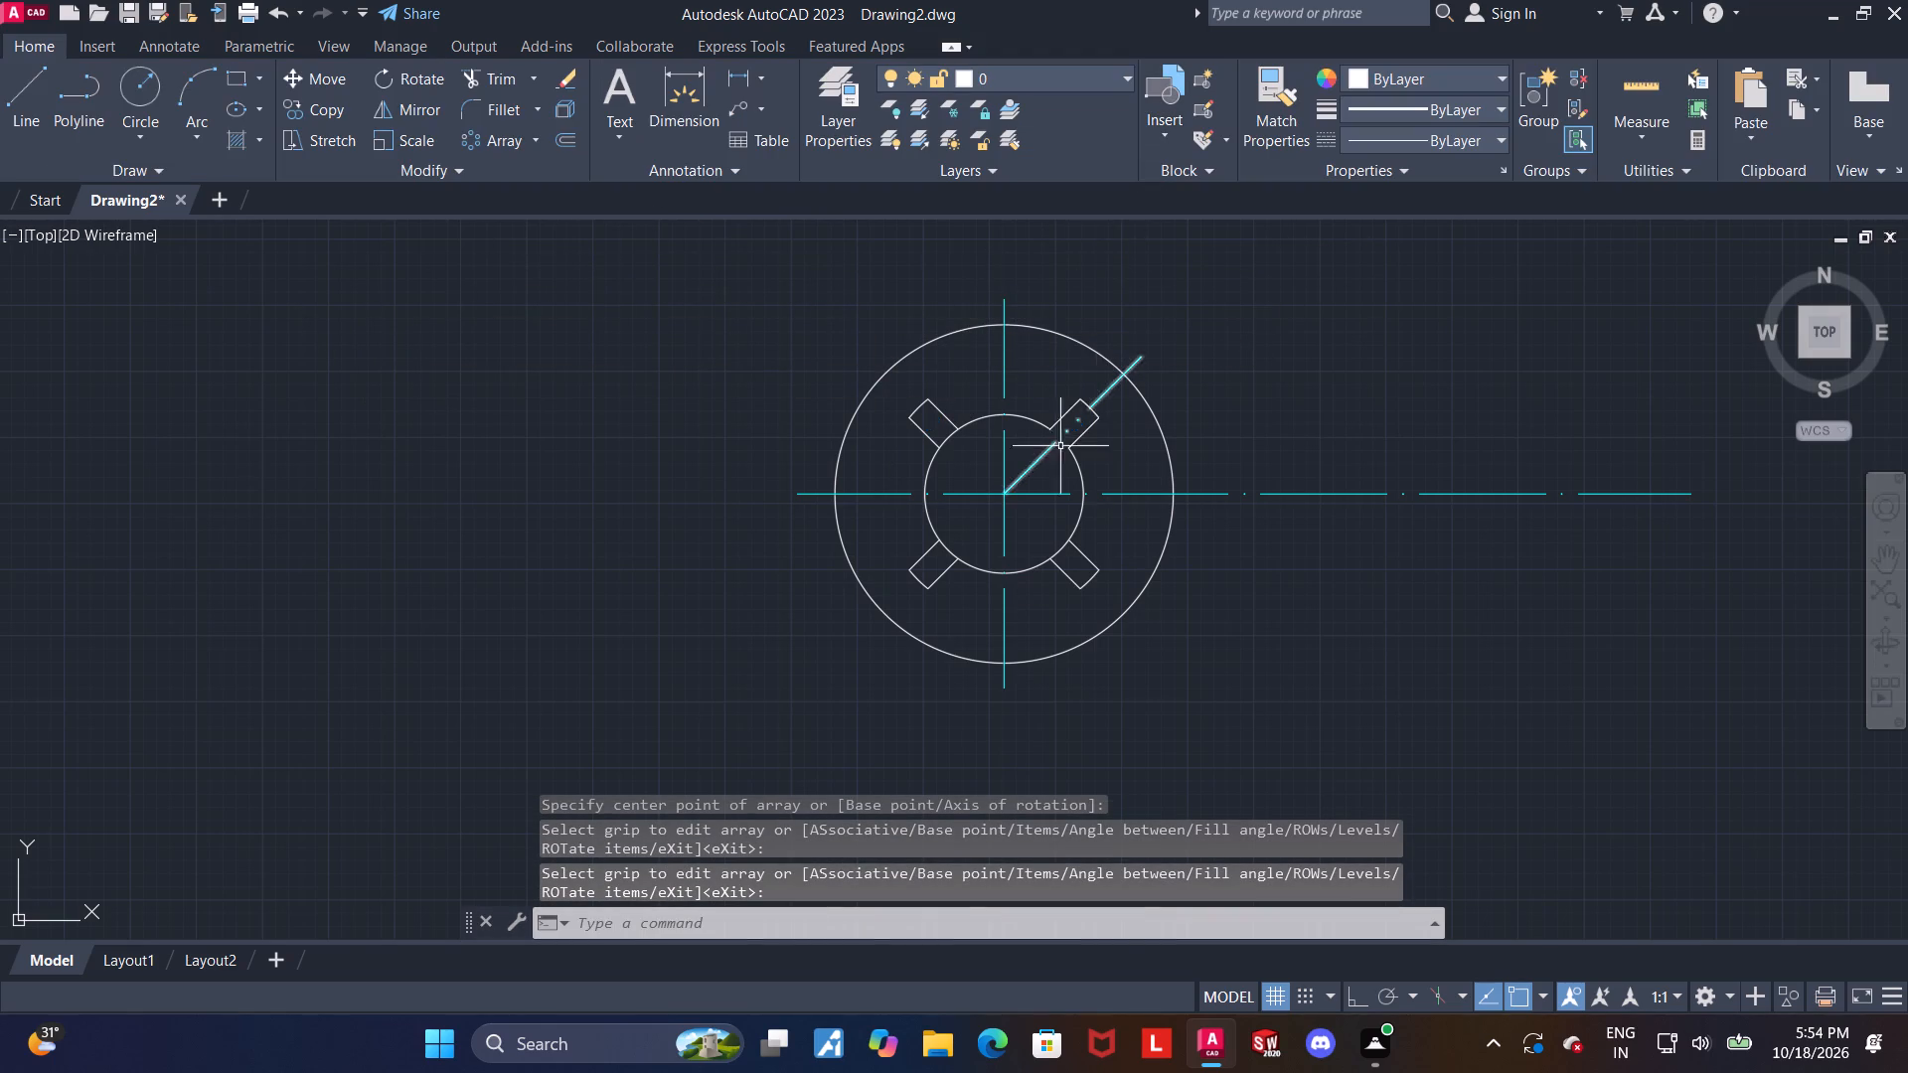
Trim the inner circle's arcs across the mouths of the three arrayed slots.
{"action": "scroll", "coordinate": [1060, 446], "scroll_direction": "up", "scroll_amount": 2}
{"action": "left_click", "coordinate": [504, 68]}
{"action": "scroll", "coordinate": [874, 426], "scroll_direction": "up", "scroll_amount": 2}
{"action": "left_click_drag", "start_coordinate": [682, 440], "coordinate": [676, 440]}
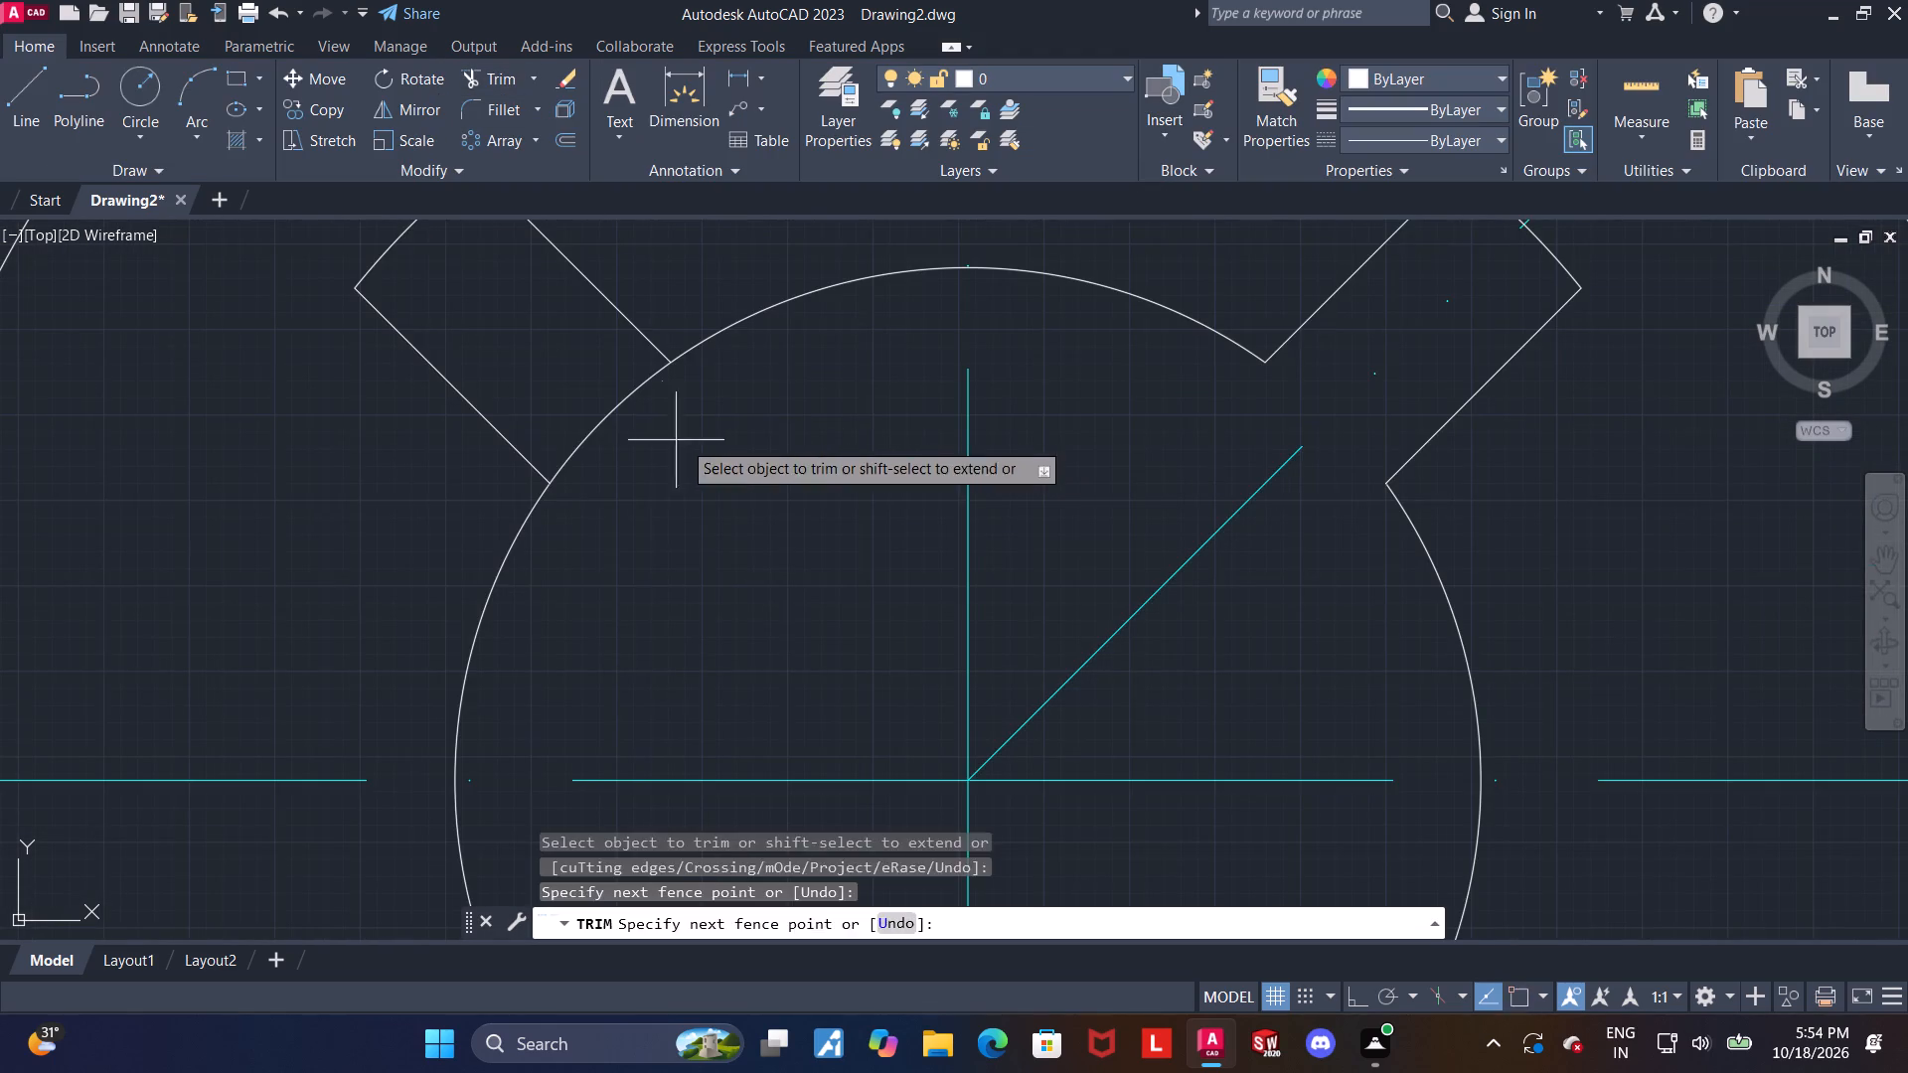
{"action": "left_click_drag", "start_coordinate": [676, 440], "coordinate": [609, 383]}
{"action": "scroll", "coordinate": [662, 409], "scroll_direction": "down", "scroll_amount": 5}
{"action": "scroll", "coordinate": [658, 496], "scroll_direction": "up", "scroll_amount": 3}
{"action": "left_click_drag", "start_coordinate": [666, 430], "coordinate": [650, 449]}
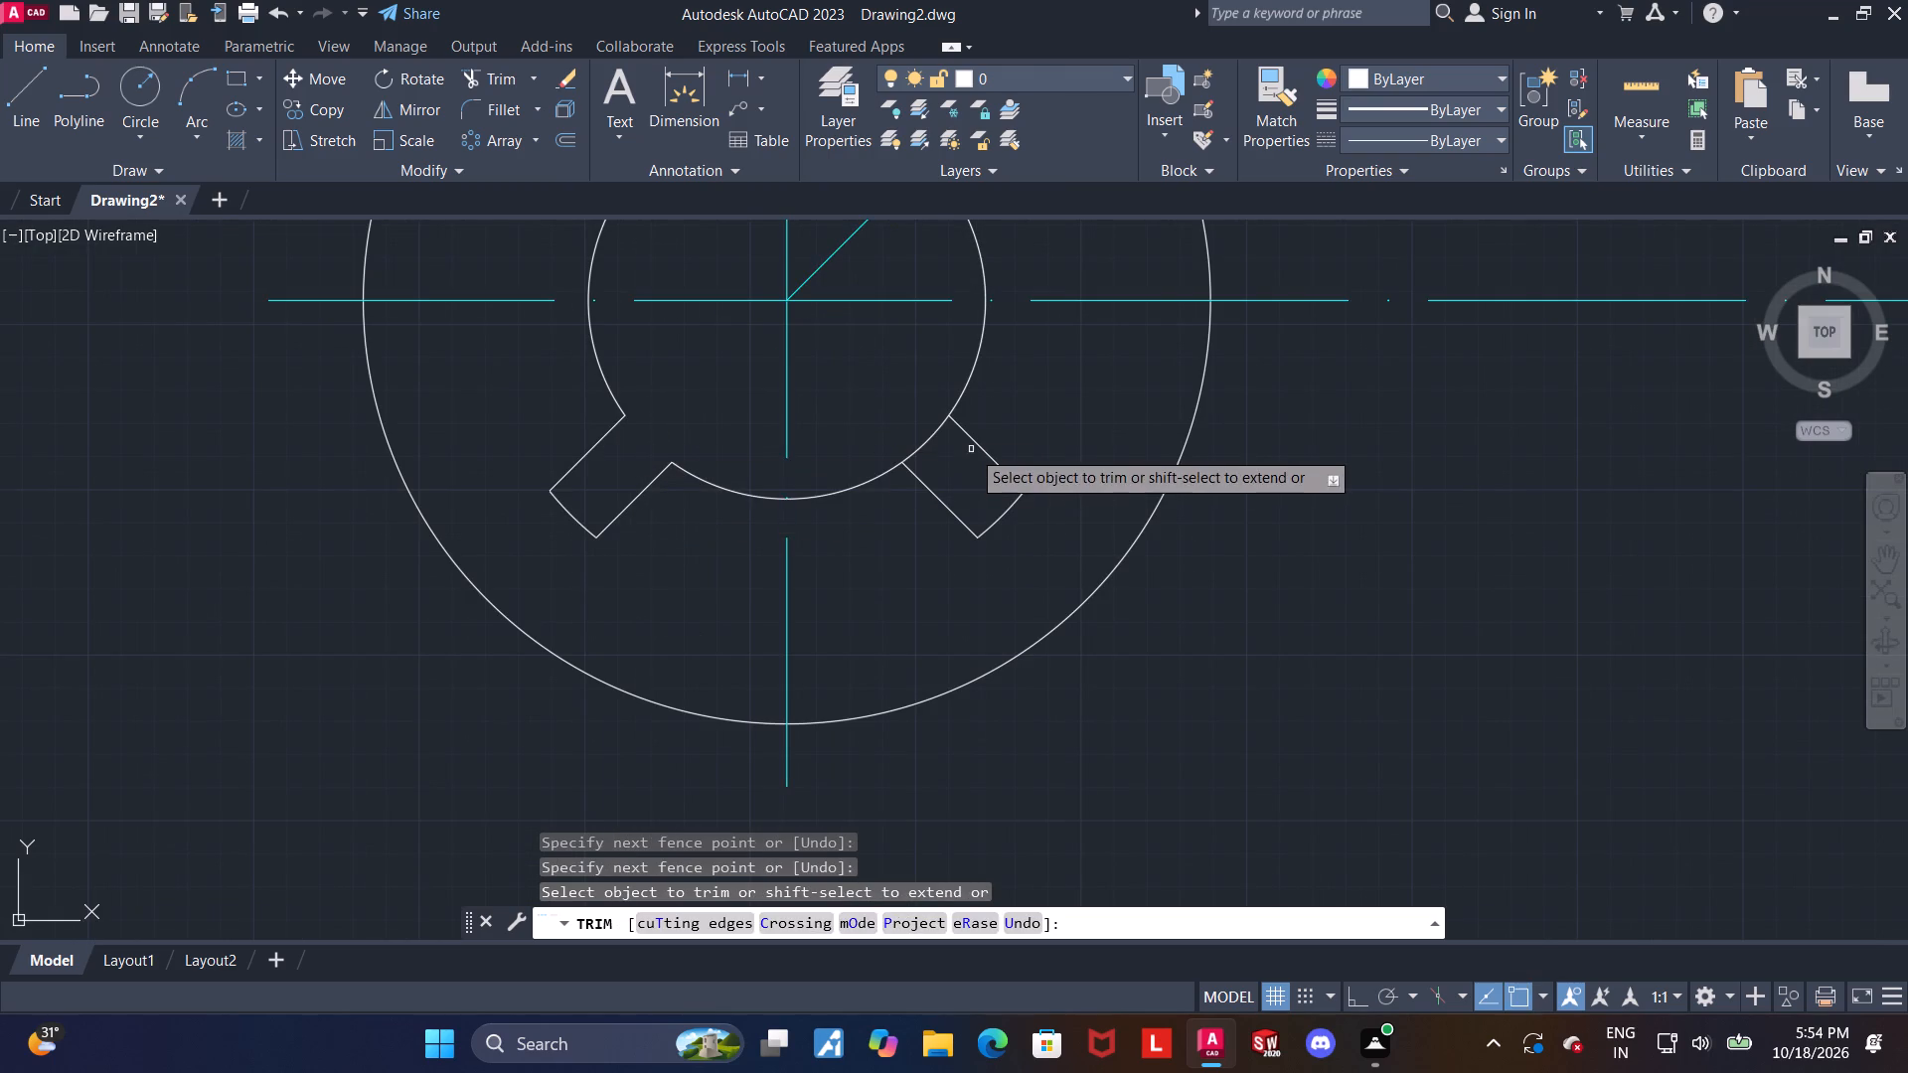
{"action": "left_click_drag", "start_coordinate": [963, 457], "coordinate": [914, 409]}
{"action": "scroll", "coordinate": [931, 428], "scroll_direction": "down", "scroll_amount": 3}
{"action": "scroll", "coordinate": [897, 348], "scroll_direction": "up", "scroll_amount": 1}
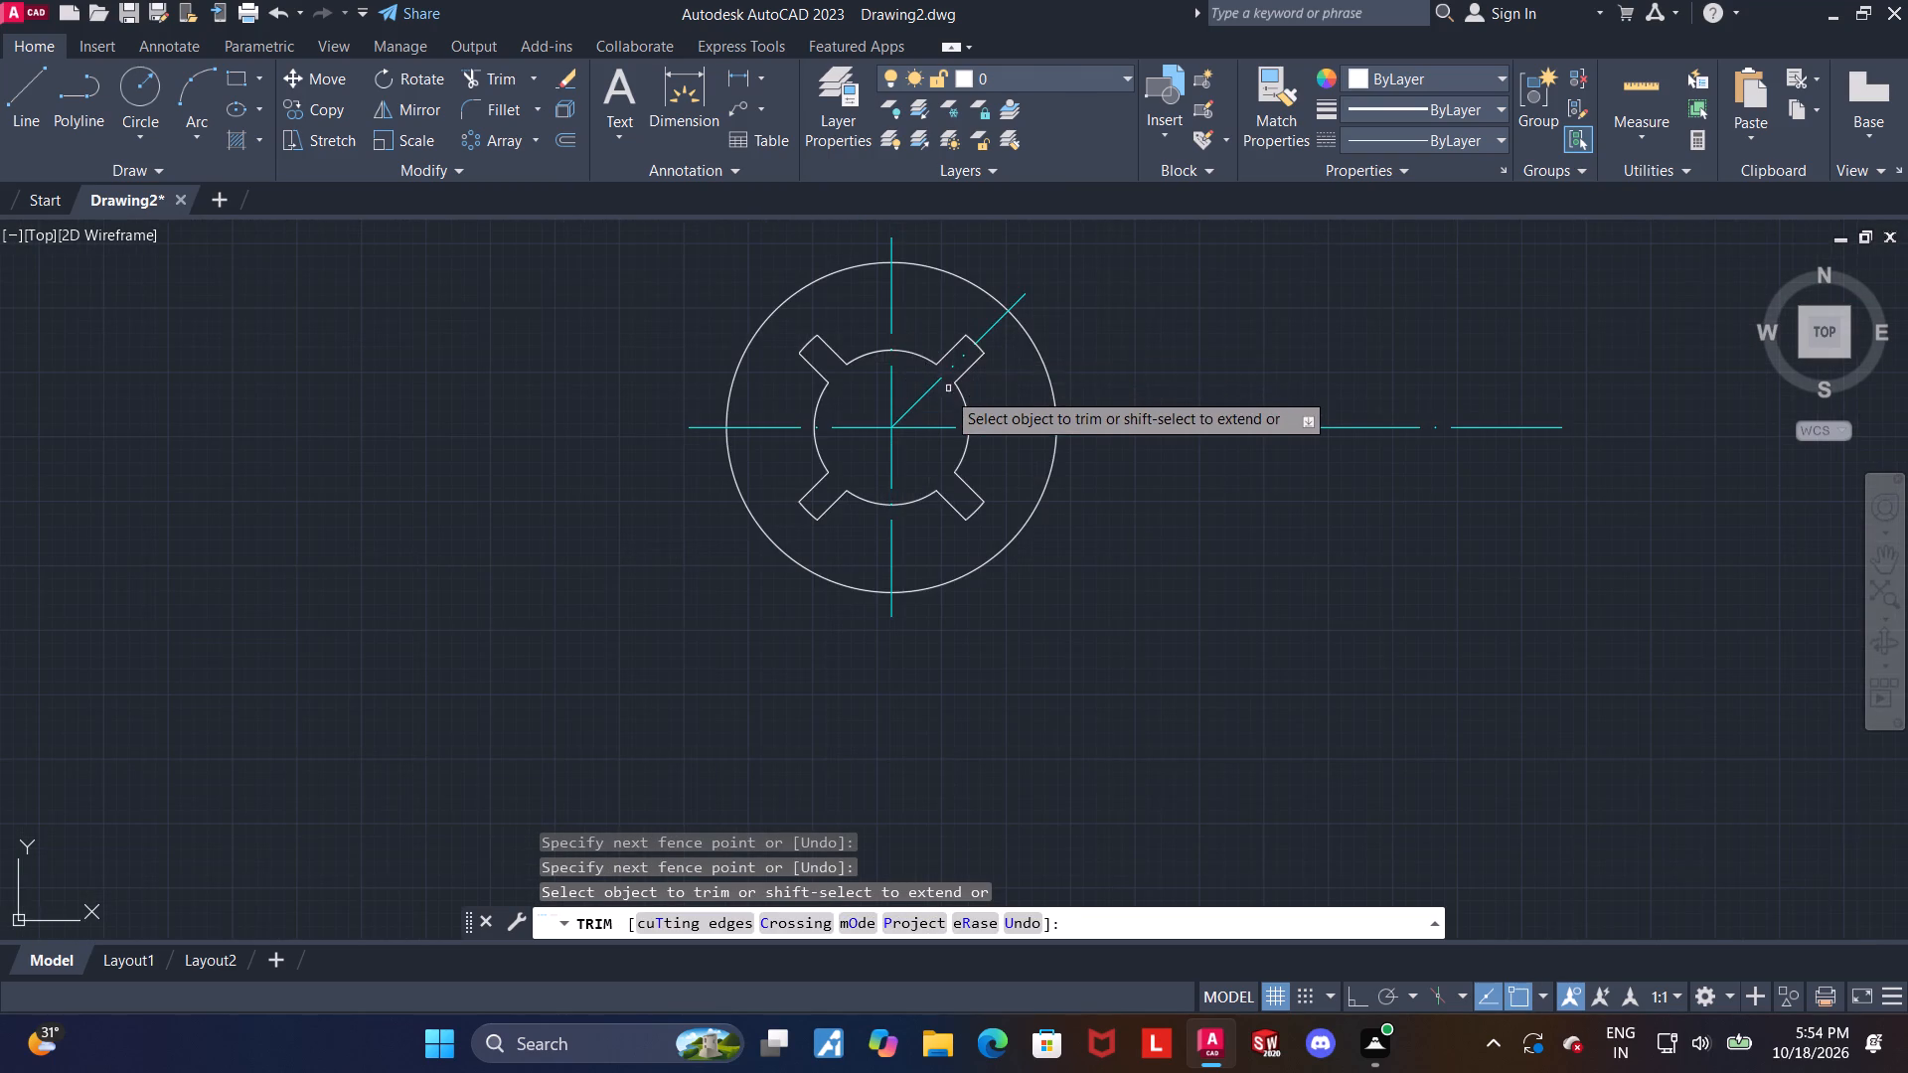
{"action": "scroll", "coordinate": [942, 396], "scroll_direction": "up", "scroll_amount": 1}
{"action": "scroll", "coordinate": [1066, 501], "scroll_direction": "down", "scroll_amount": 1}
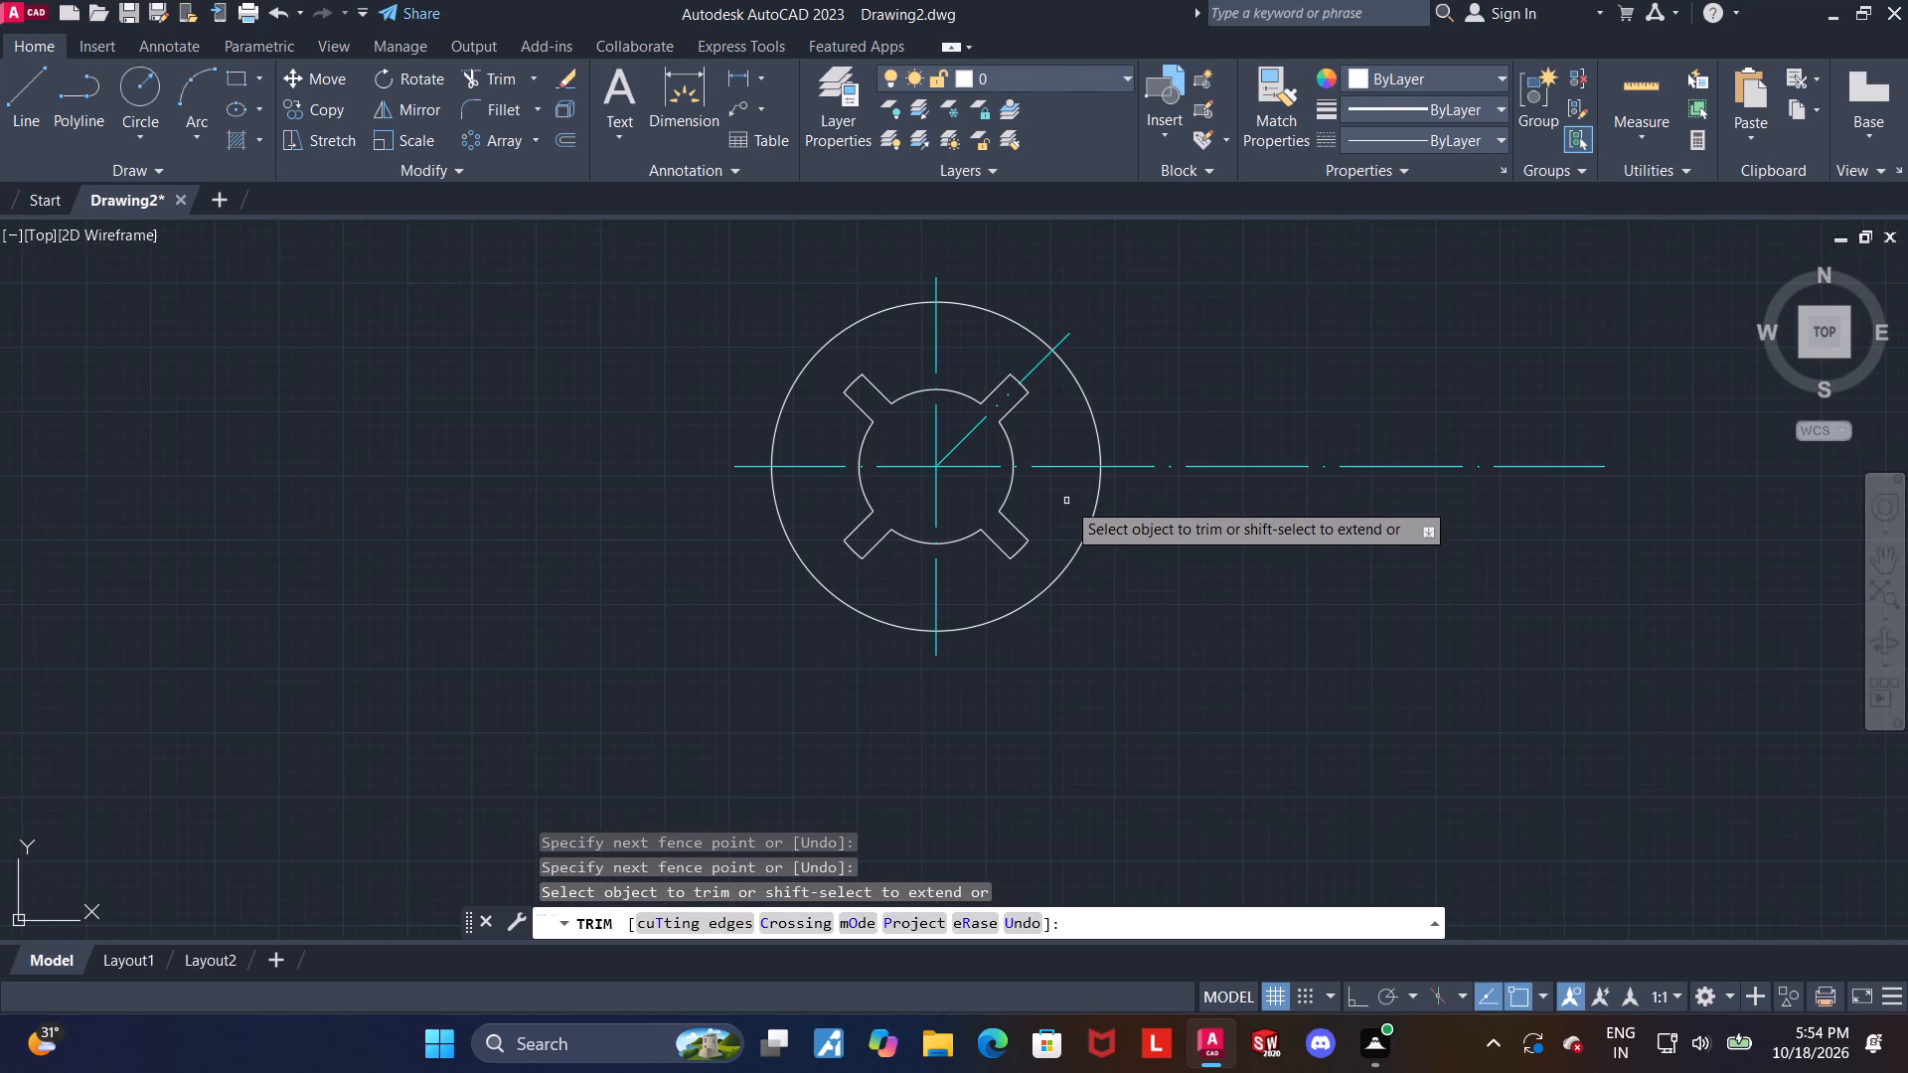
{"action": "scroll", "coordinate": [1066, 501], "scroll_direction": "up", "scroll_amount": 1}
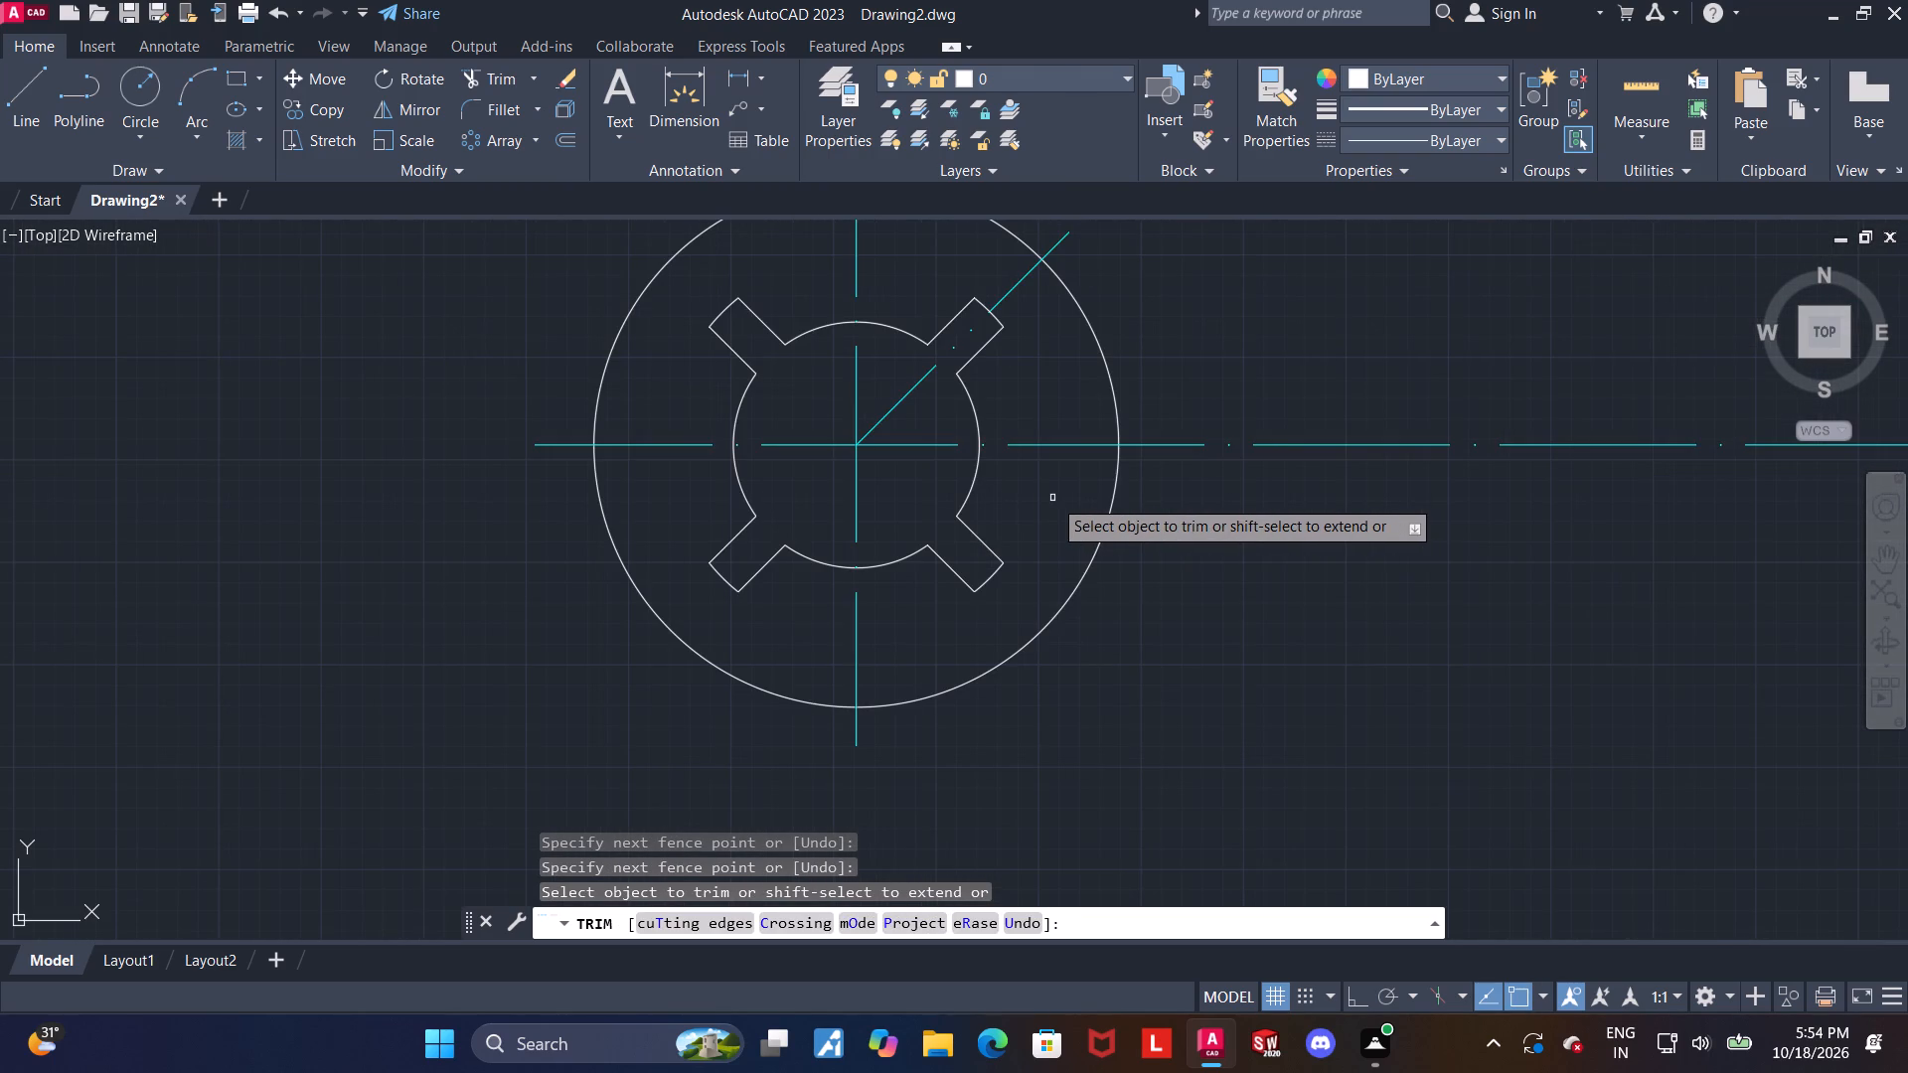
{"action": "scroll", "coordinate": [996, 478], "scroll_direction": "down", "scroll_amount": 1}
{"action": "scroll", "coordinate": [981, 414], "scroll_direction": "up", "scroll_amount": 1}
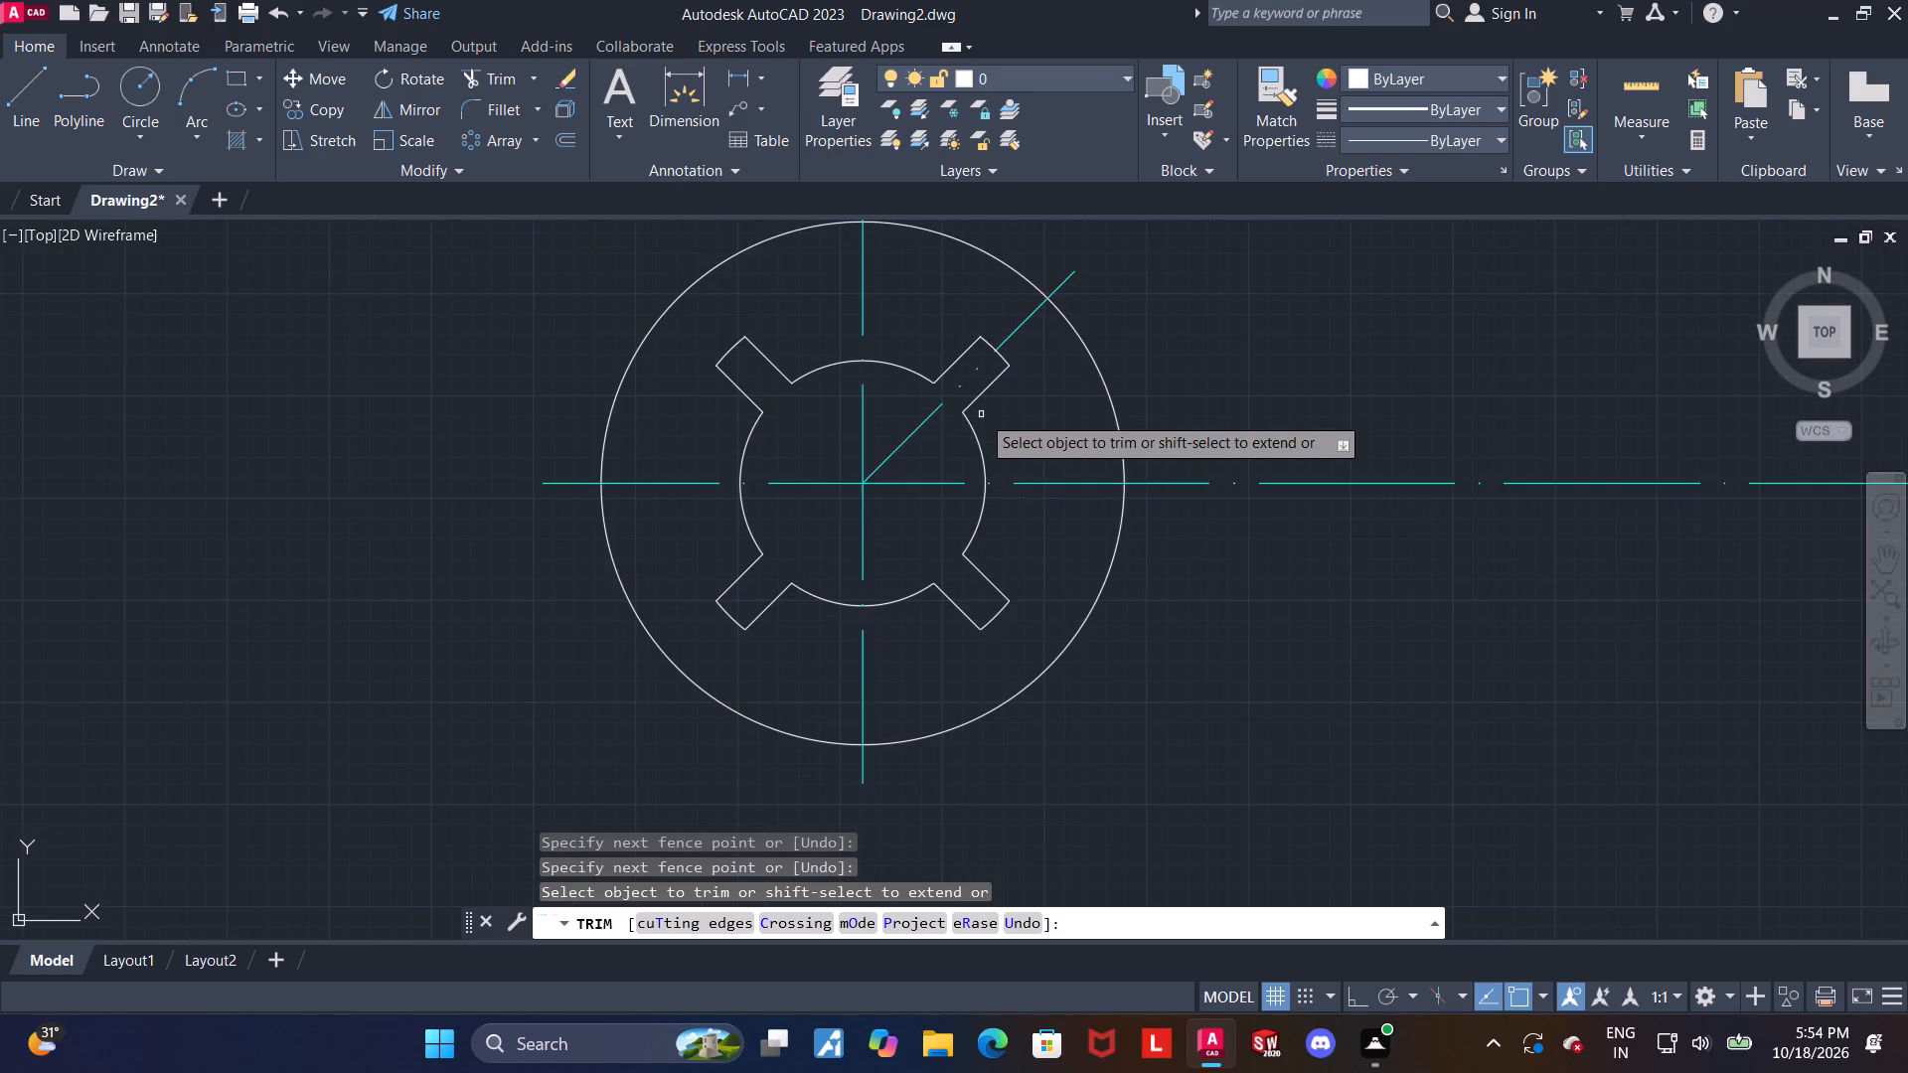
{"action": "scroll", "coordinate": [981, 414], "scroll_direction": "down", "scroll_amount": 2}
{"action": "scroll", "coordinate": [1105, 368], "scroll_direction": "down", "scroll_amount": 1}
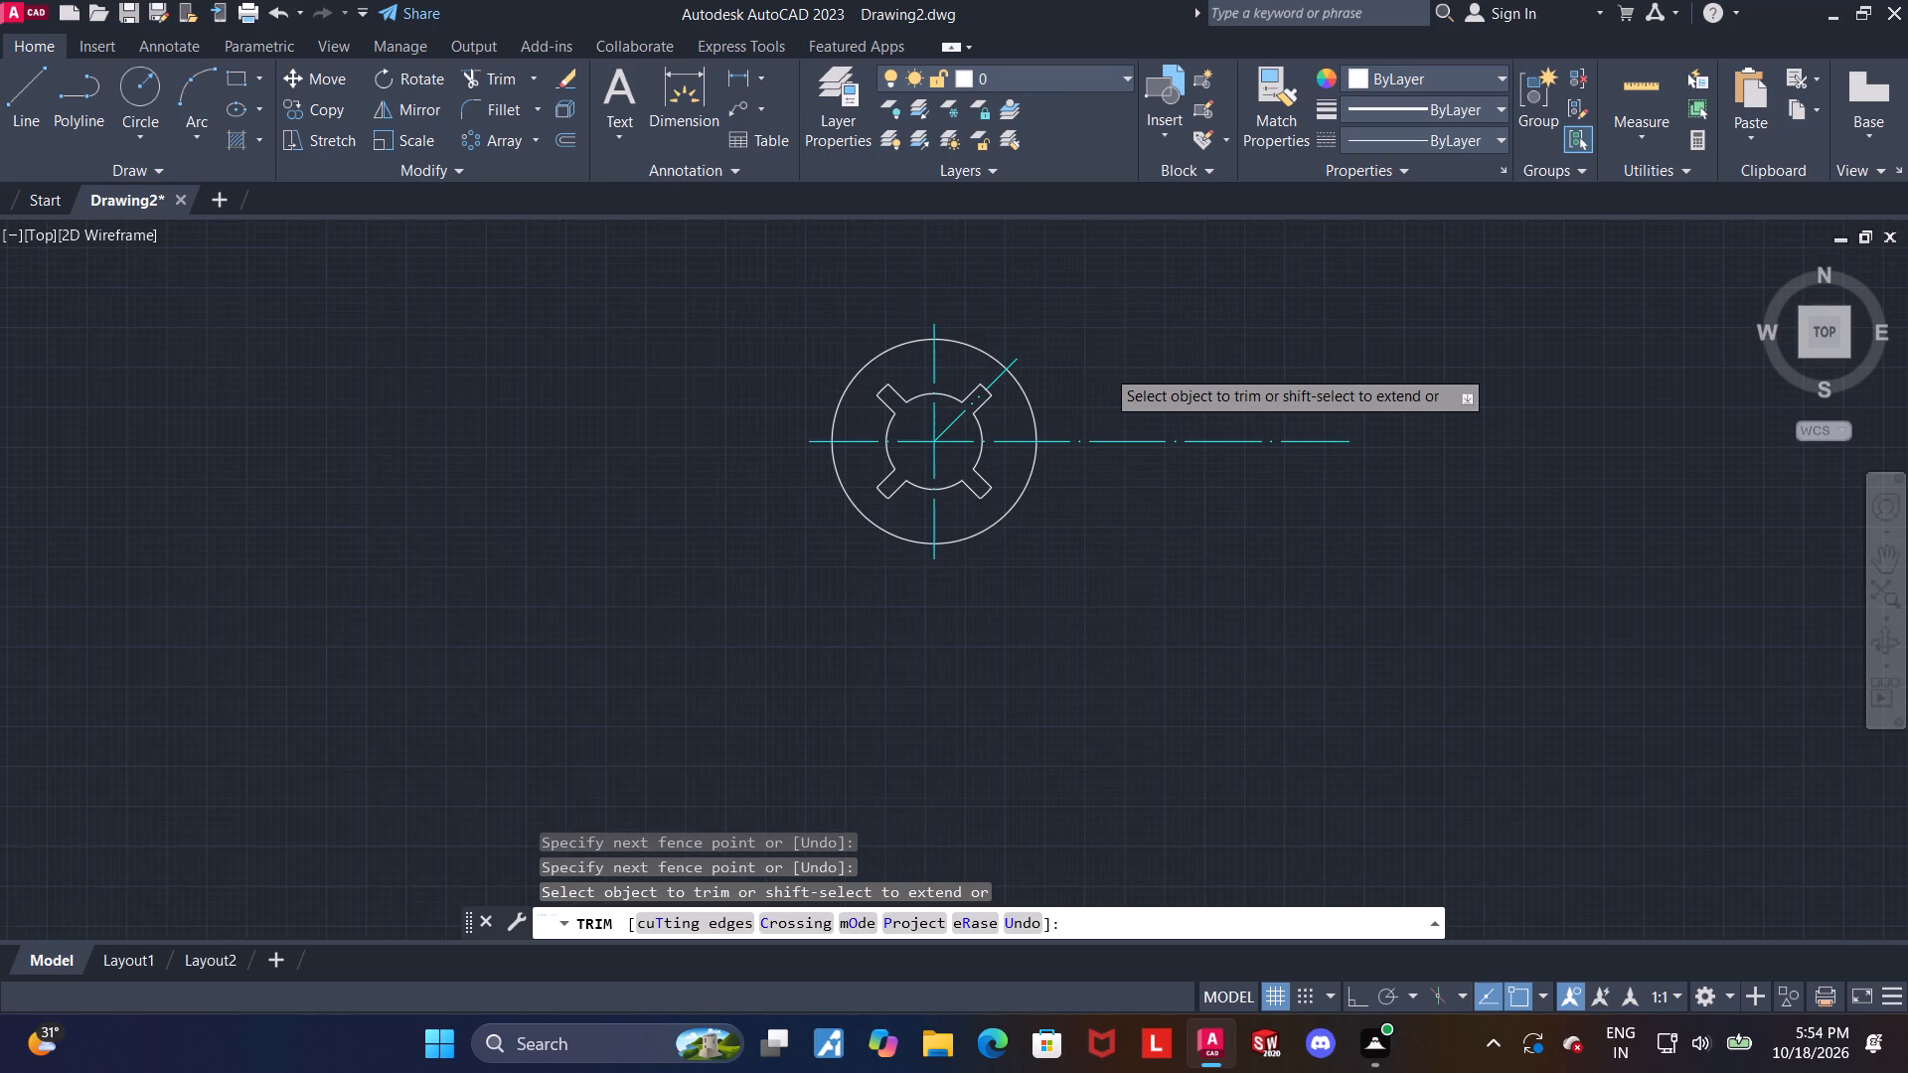
Draw a circle of radius 63 centred on the free right end of the long horizontal centre line.
{"action": "scroll", "coordinate": [1117, 355], "scroll_direction": "up", "scroll_amount": 2}
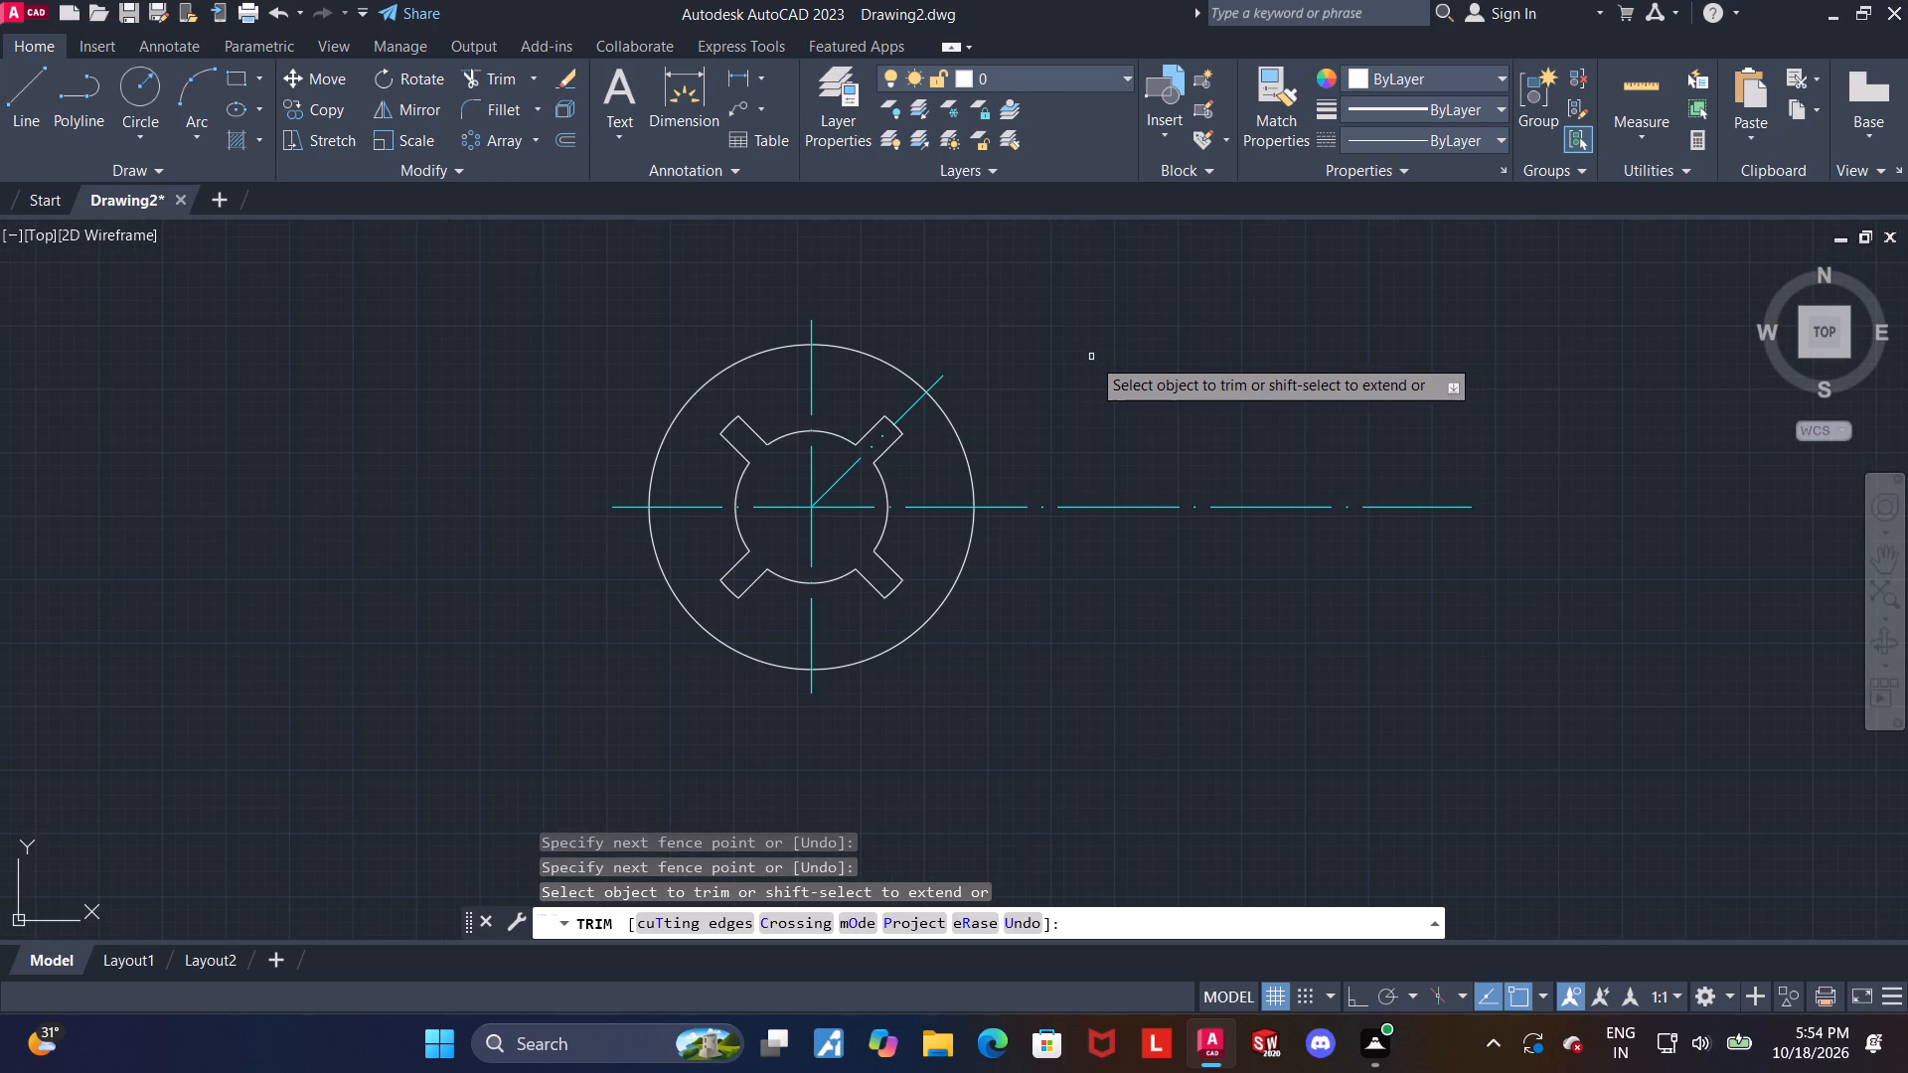
{"action": "key", "text": "Escape"}
{"action": "middle_click_drag", "start_coordinate": [1082, 357], "coordinate": [867, 396]}
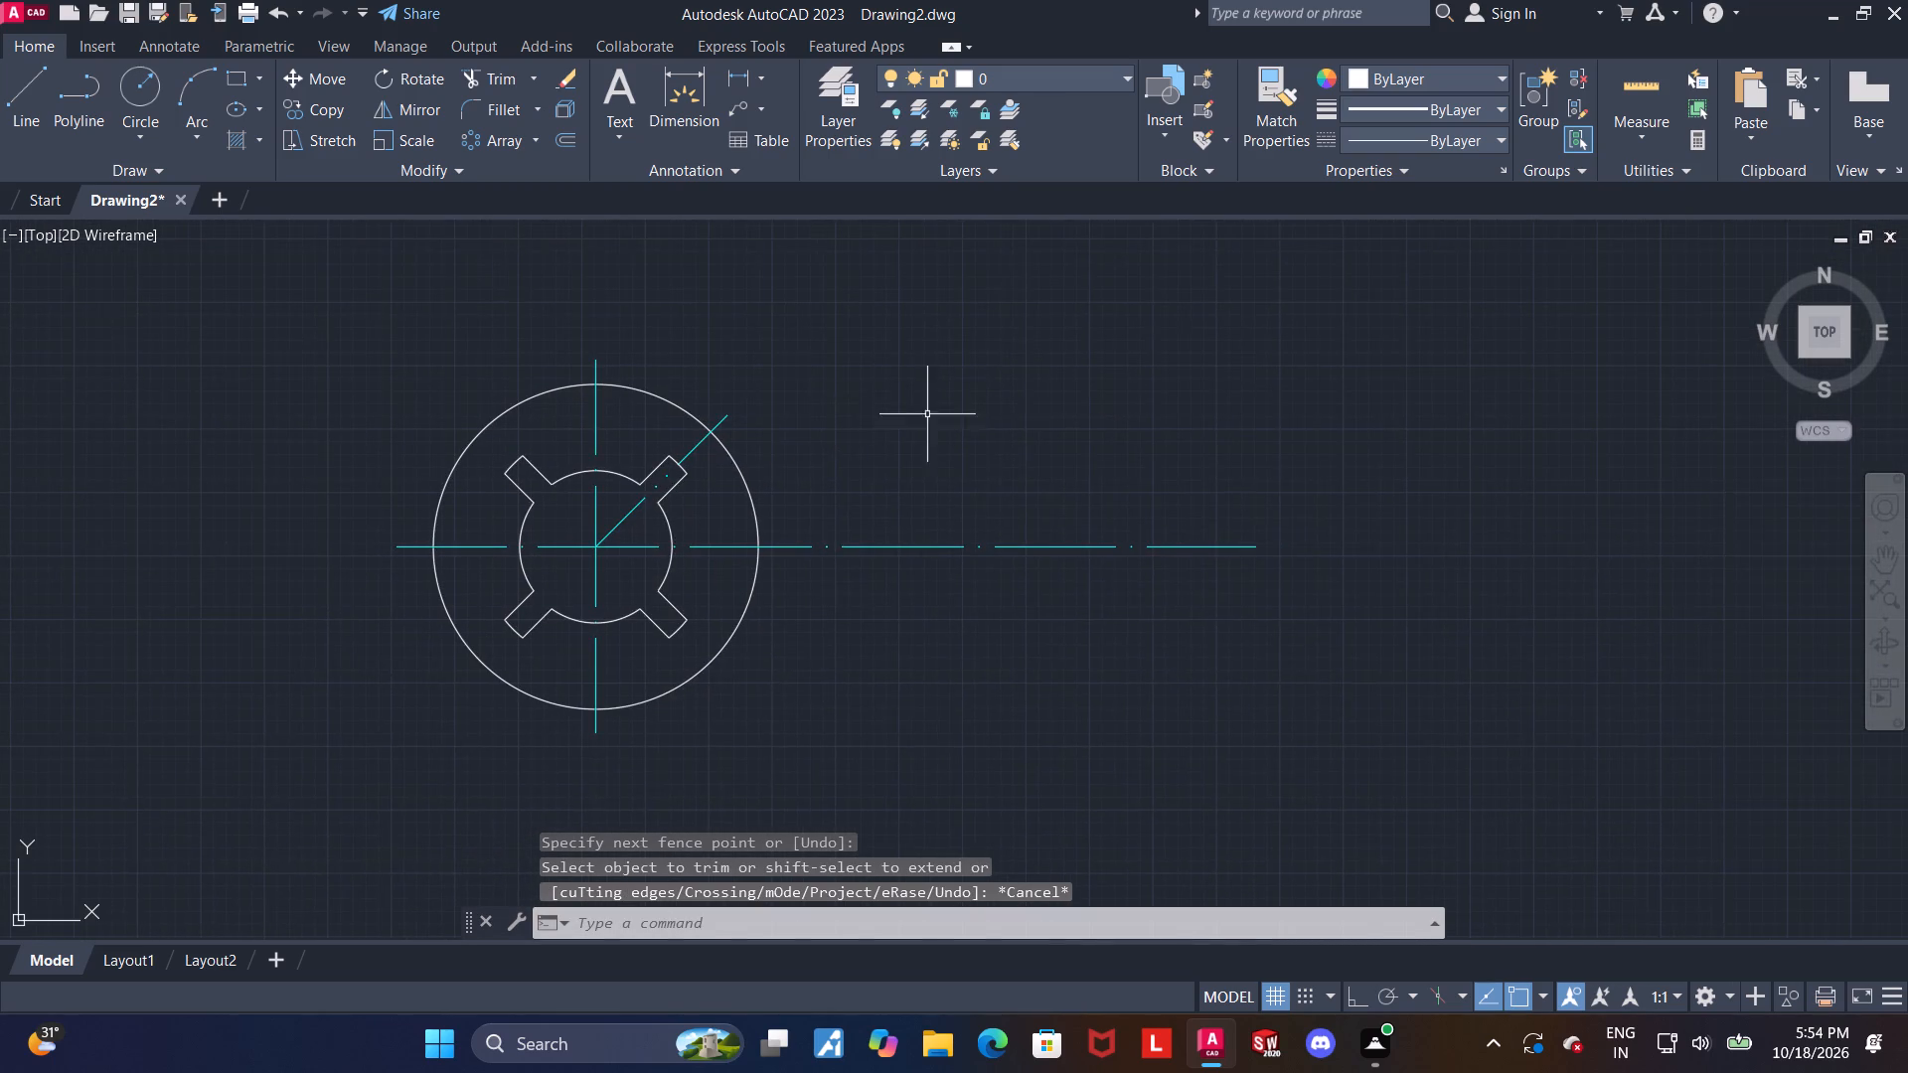
{"action": "left_click", "coordinate": [145, 83]}
{"action": "left_click", "coordinate": [1256, 545]}
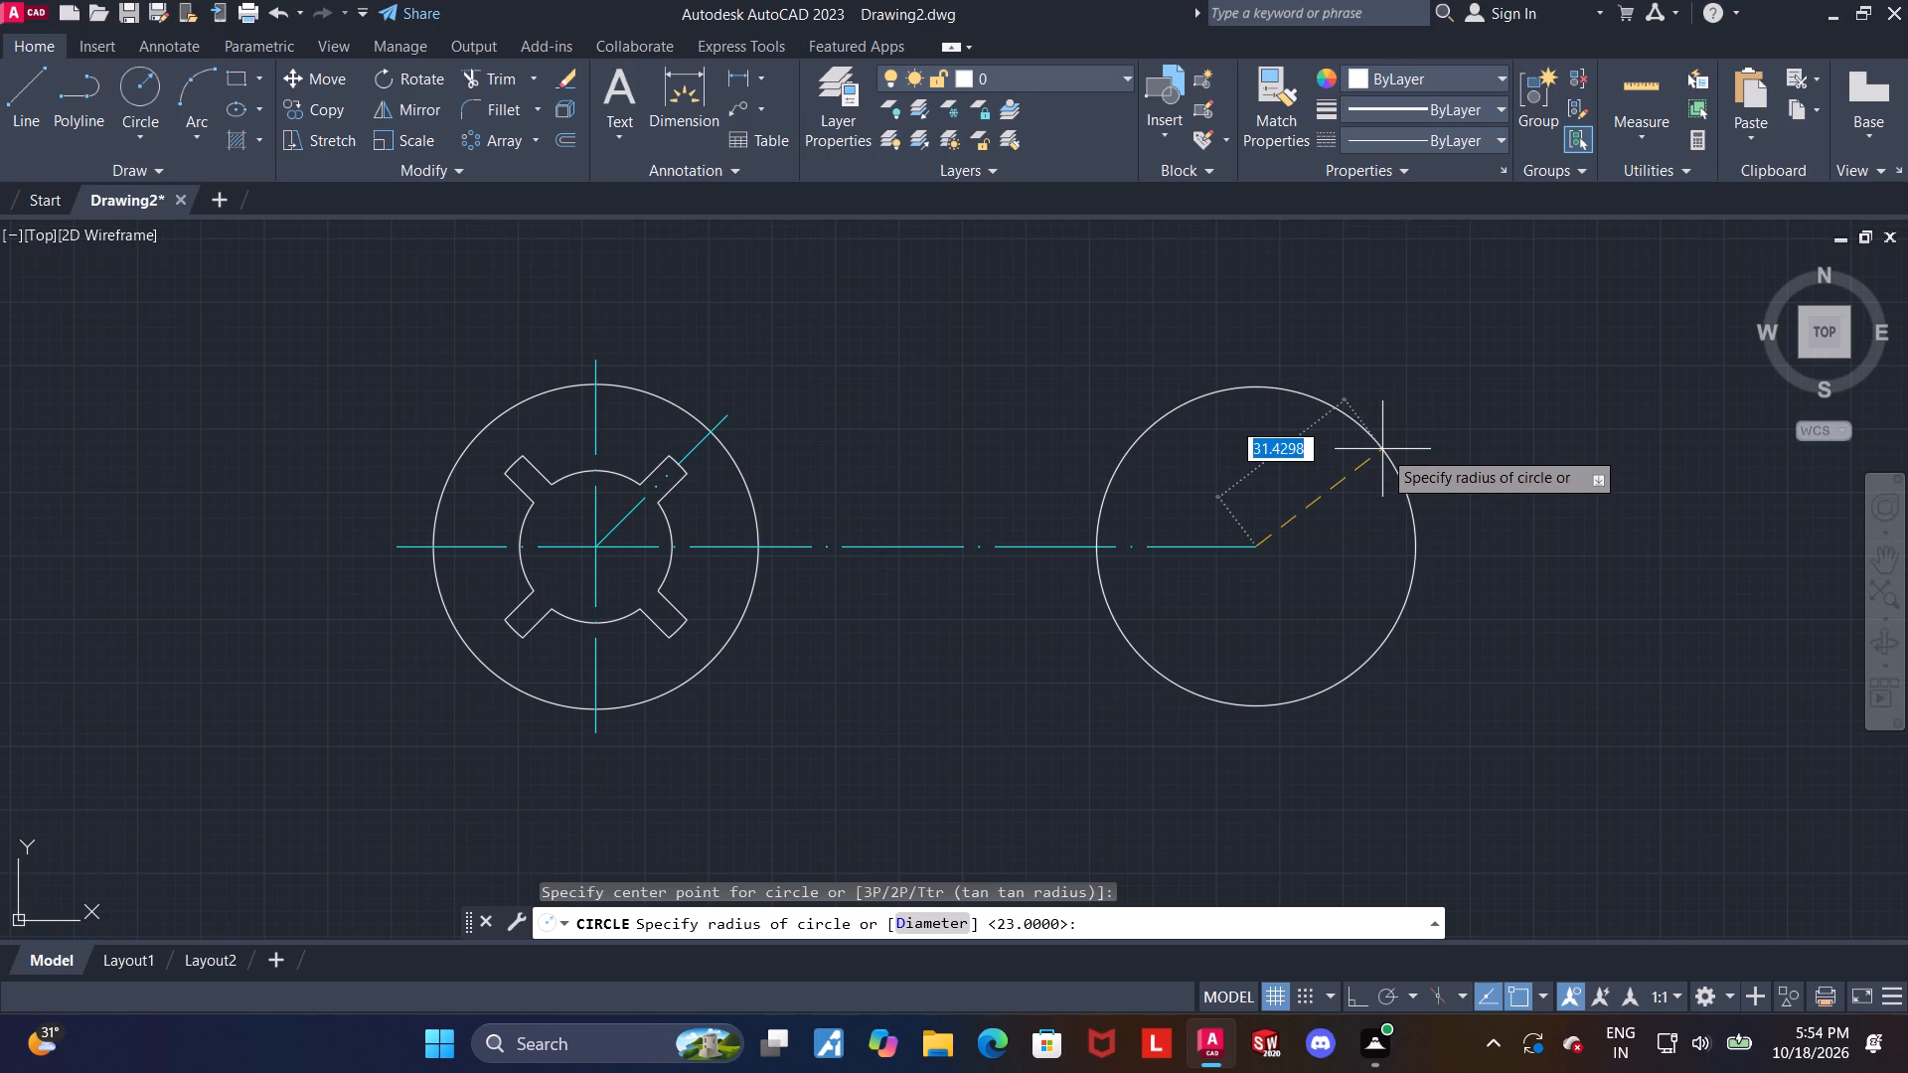
{"action": "type", "text": "63"}
{"action": "key", "text": "Return"}
{"action": "key", "text": "Escape"}
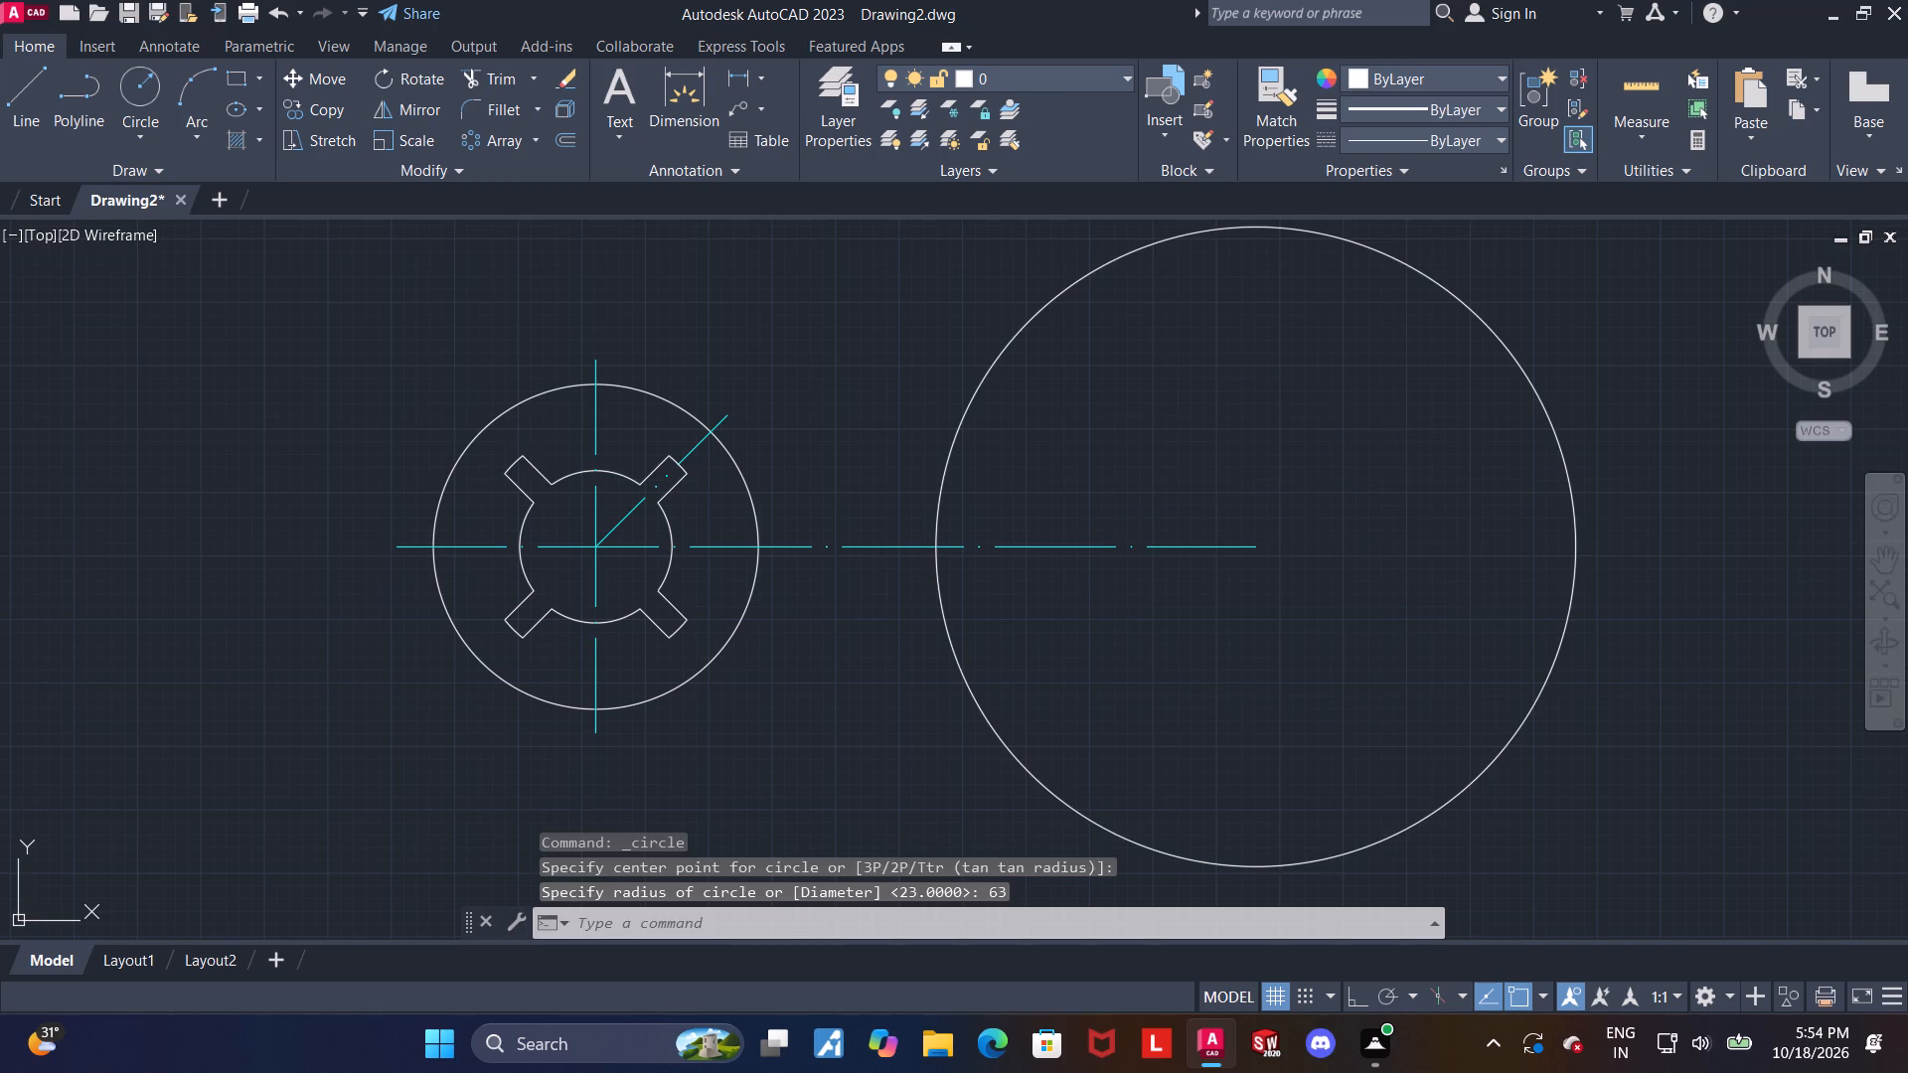
With Ortho on, draw a vertical line through the large circle's centre, extending slightly past the circle above and below.
{"action": "scroll", "coordinate": [1387, 431], "scroll_direction": "down", "scroll_amount": 2}
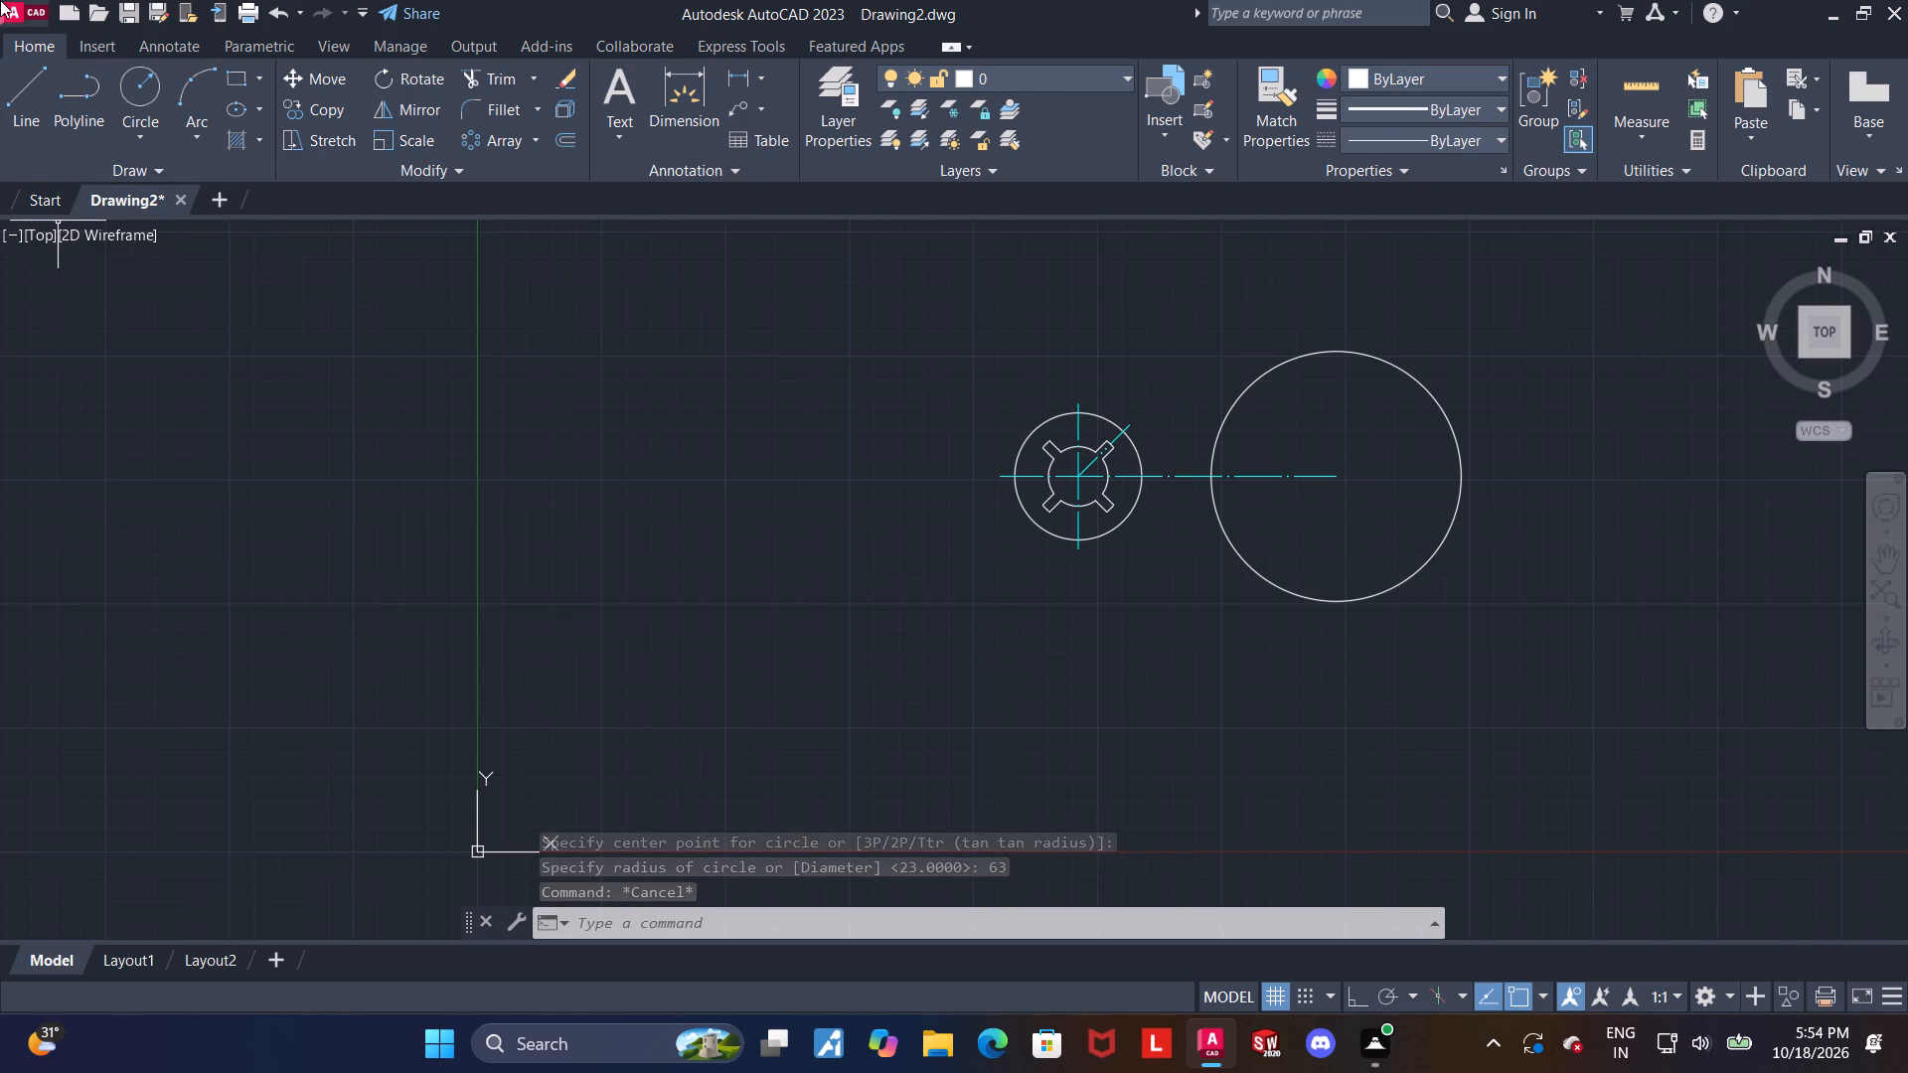
{"action": "left_click", "coordinate": [37, 83]}
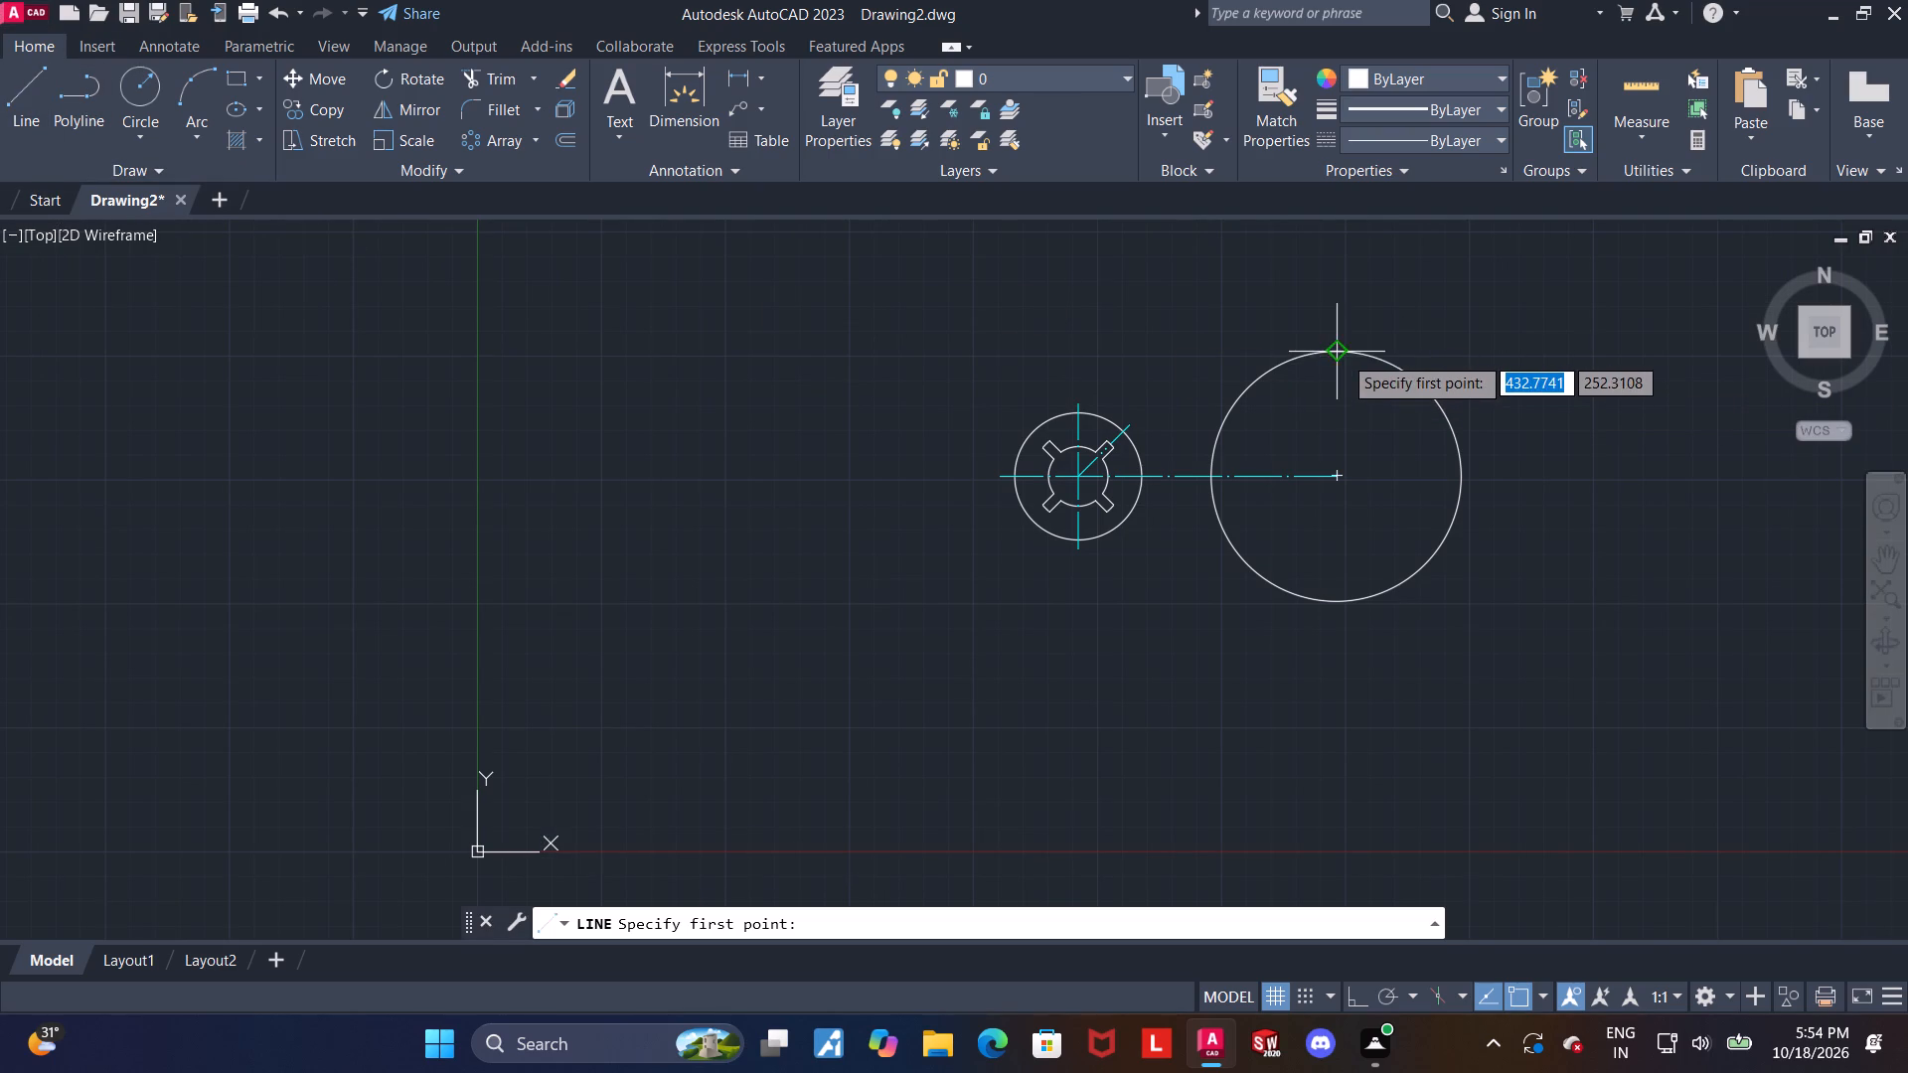
{"action": "left_click", "coordinate": [1336, 334]}
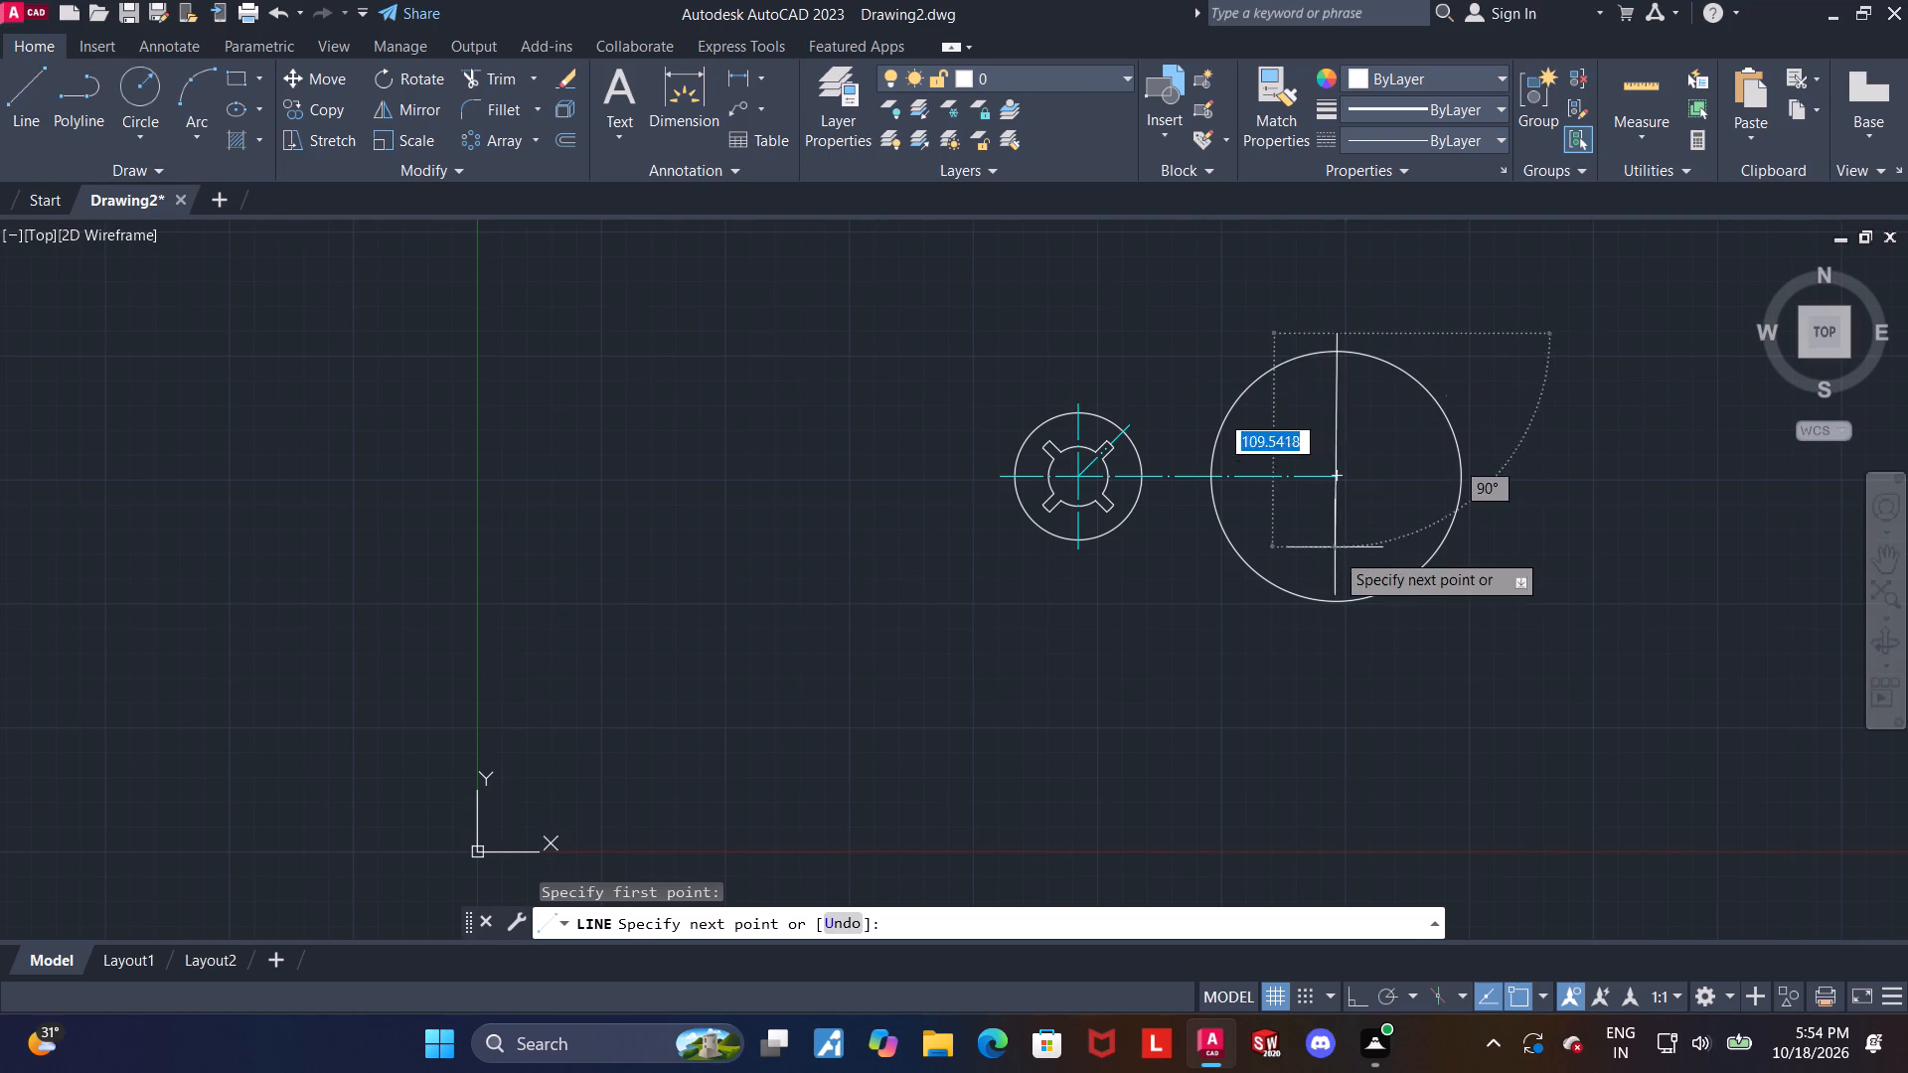
{"action": "key", "text": "F8"}
{"action": "left_click", "coordinate": [1352, 622]}
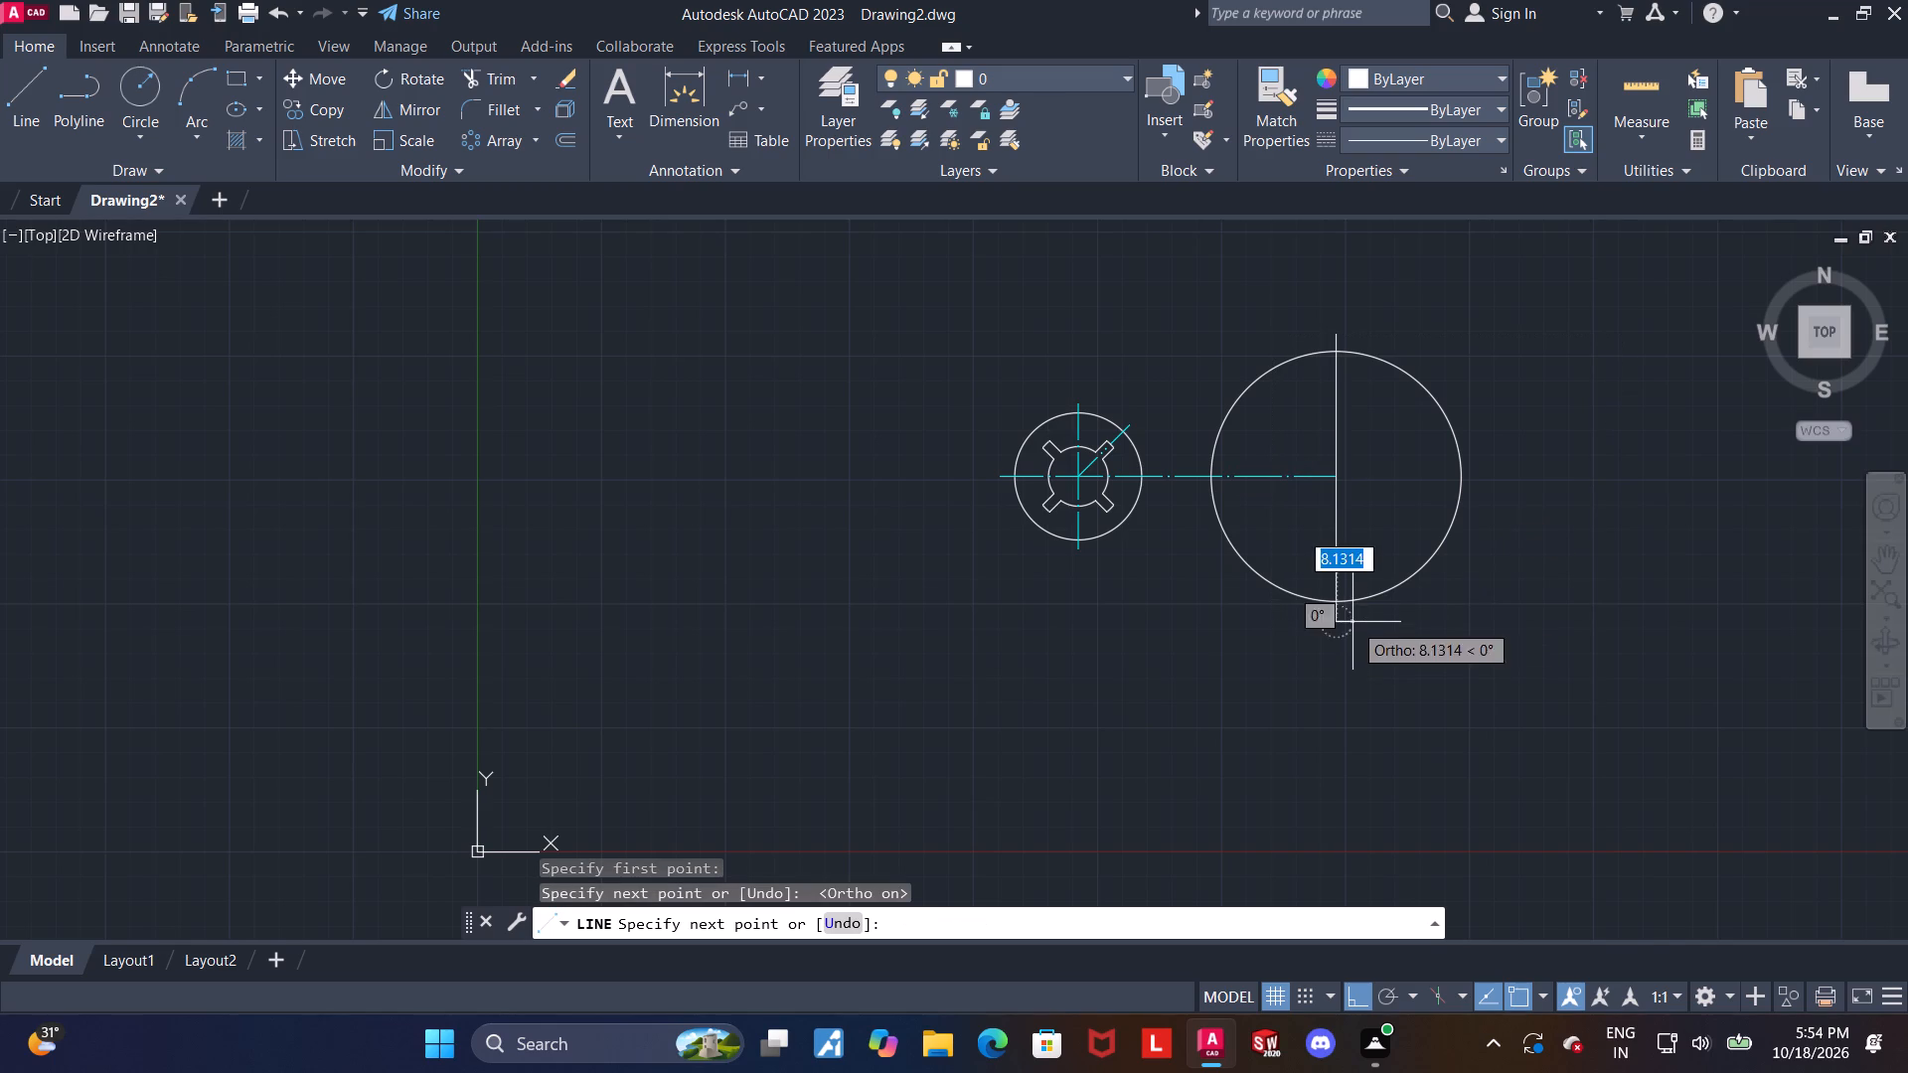
{"action": "key", "text": "Escape"}
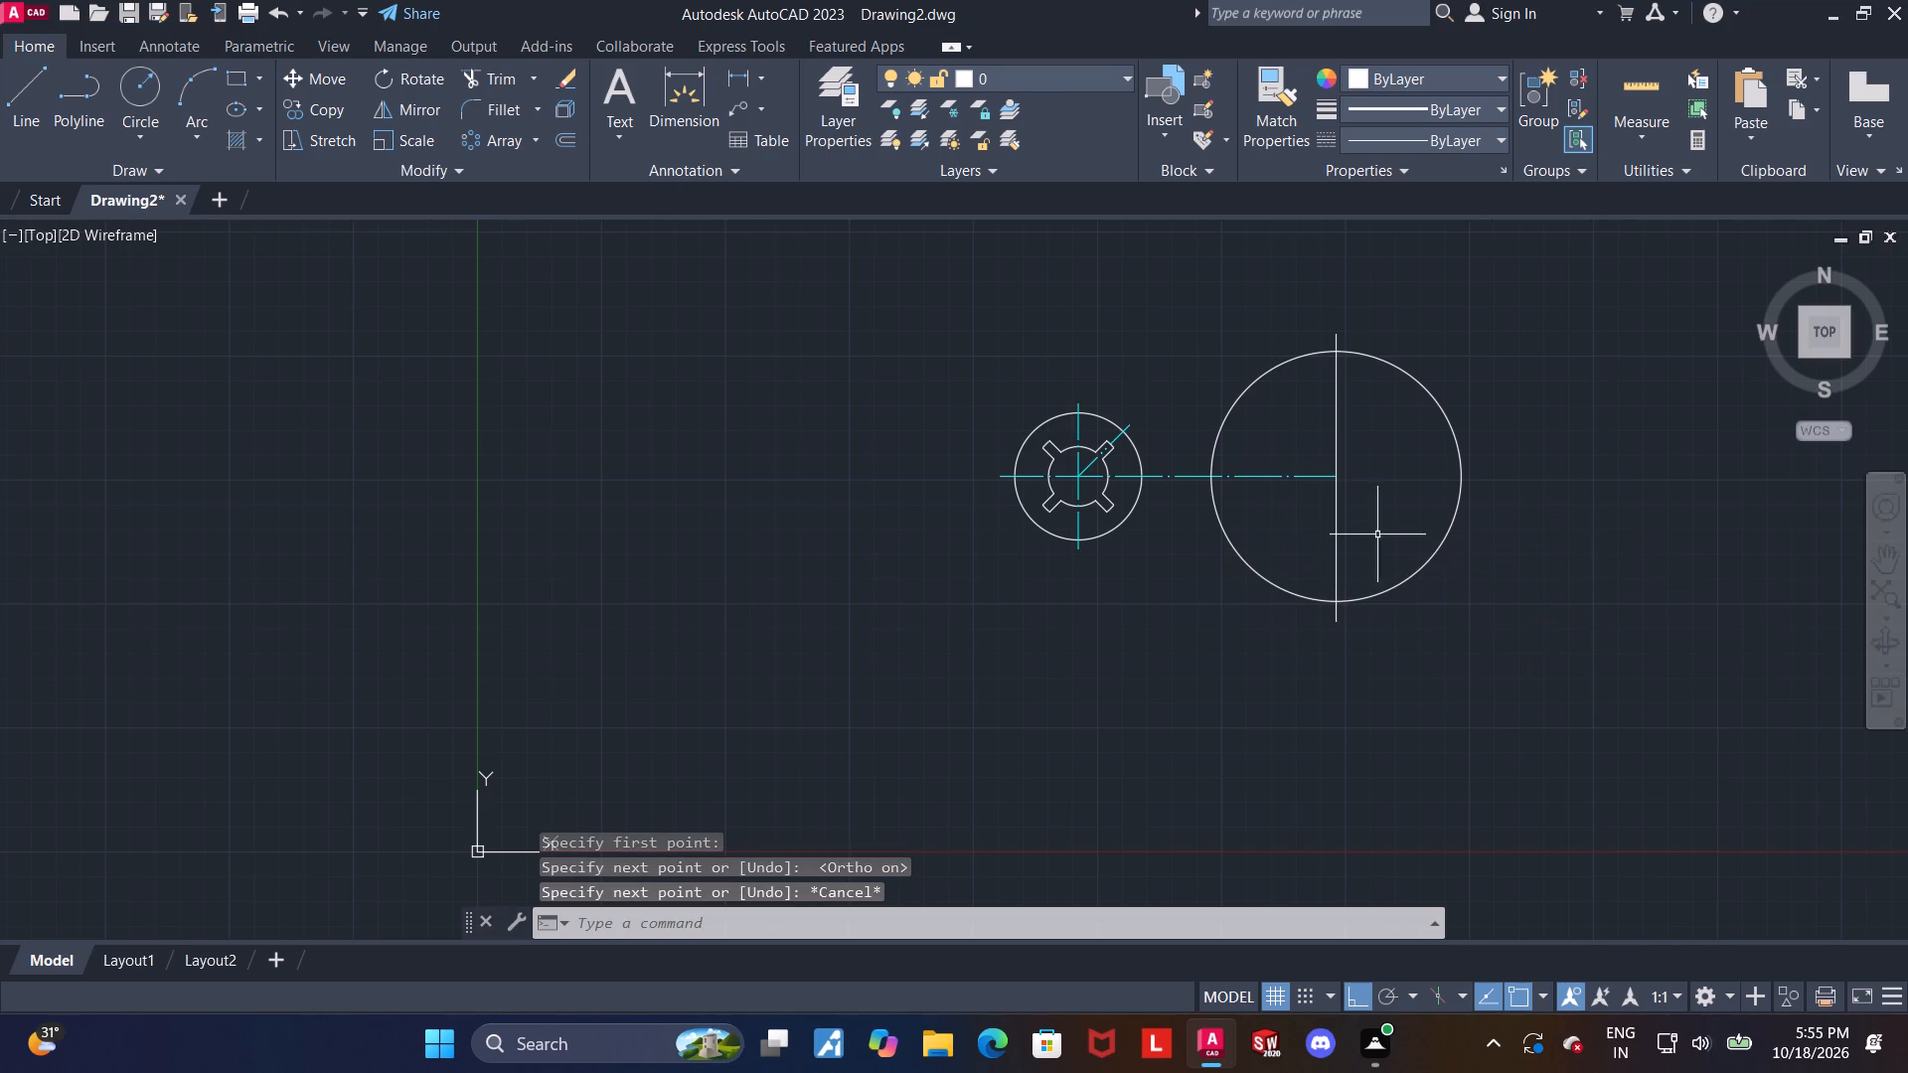
{"action": "key", "text": "Escape"}
{"action": "key", "text": "Escape"}
Give the vertical line through the large circle the dash-dot ACAD linetype and the colour cyan.
{"action": "left_click", "coordinate": [1332, 518]}
{"action": "key", "text": "Escape"}
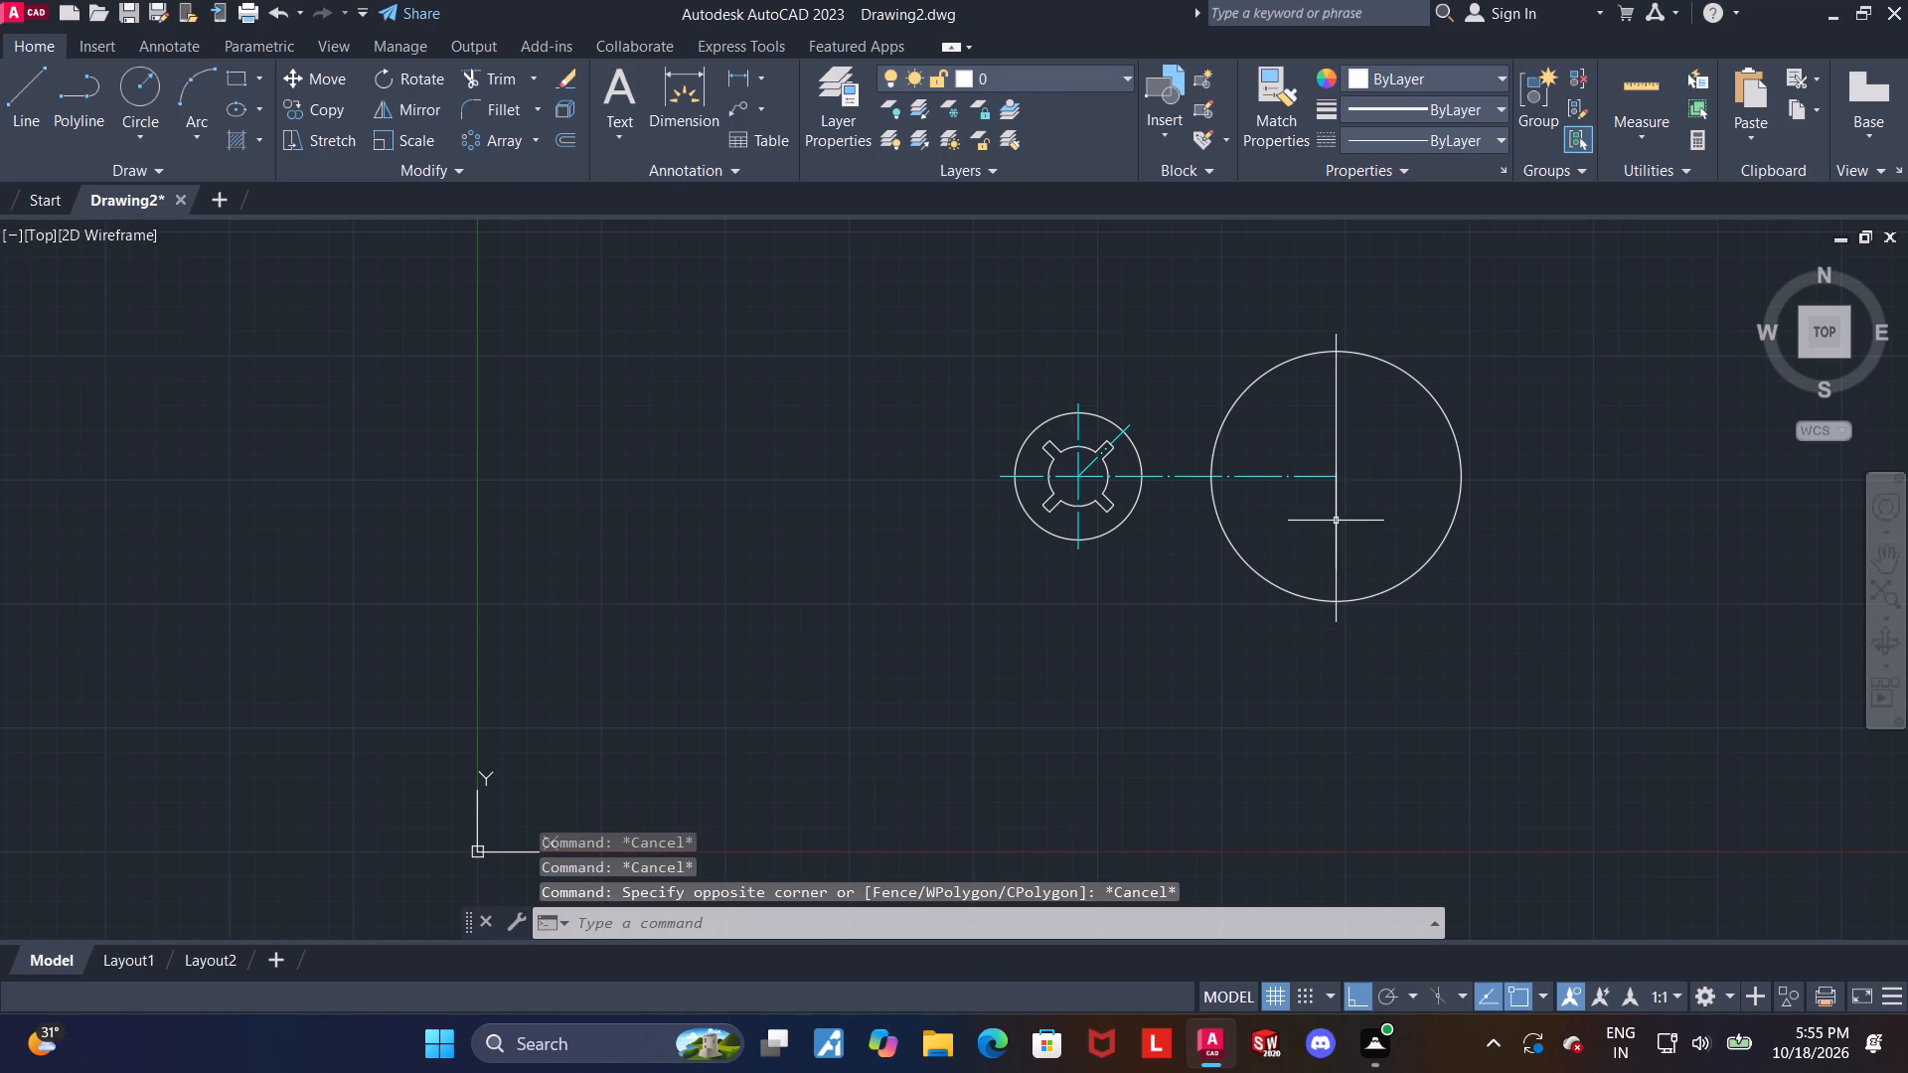
{"action": "left_click", "coordinate": [1336, 521]}
{"action": "left_click", "coordinate": [1456, 140]}
{"action": "left_click", "coordinate": [1435, 247]}
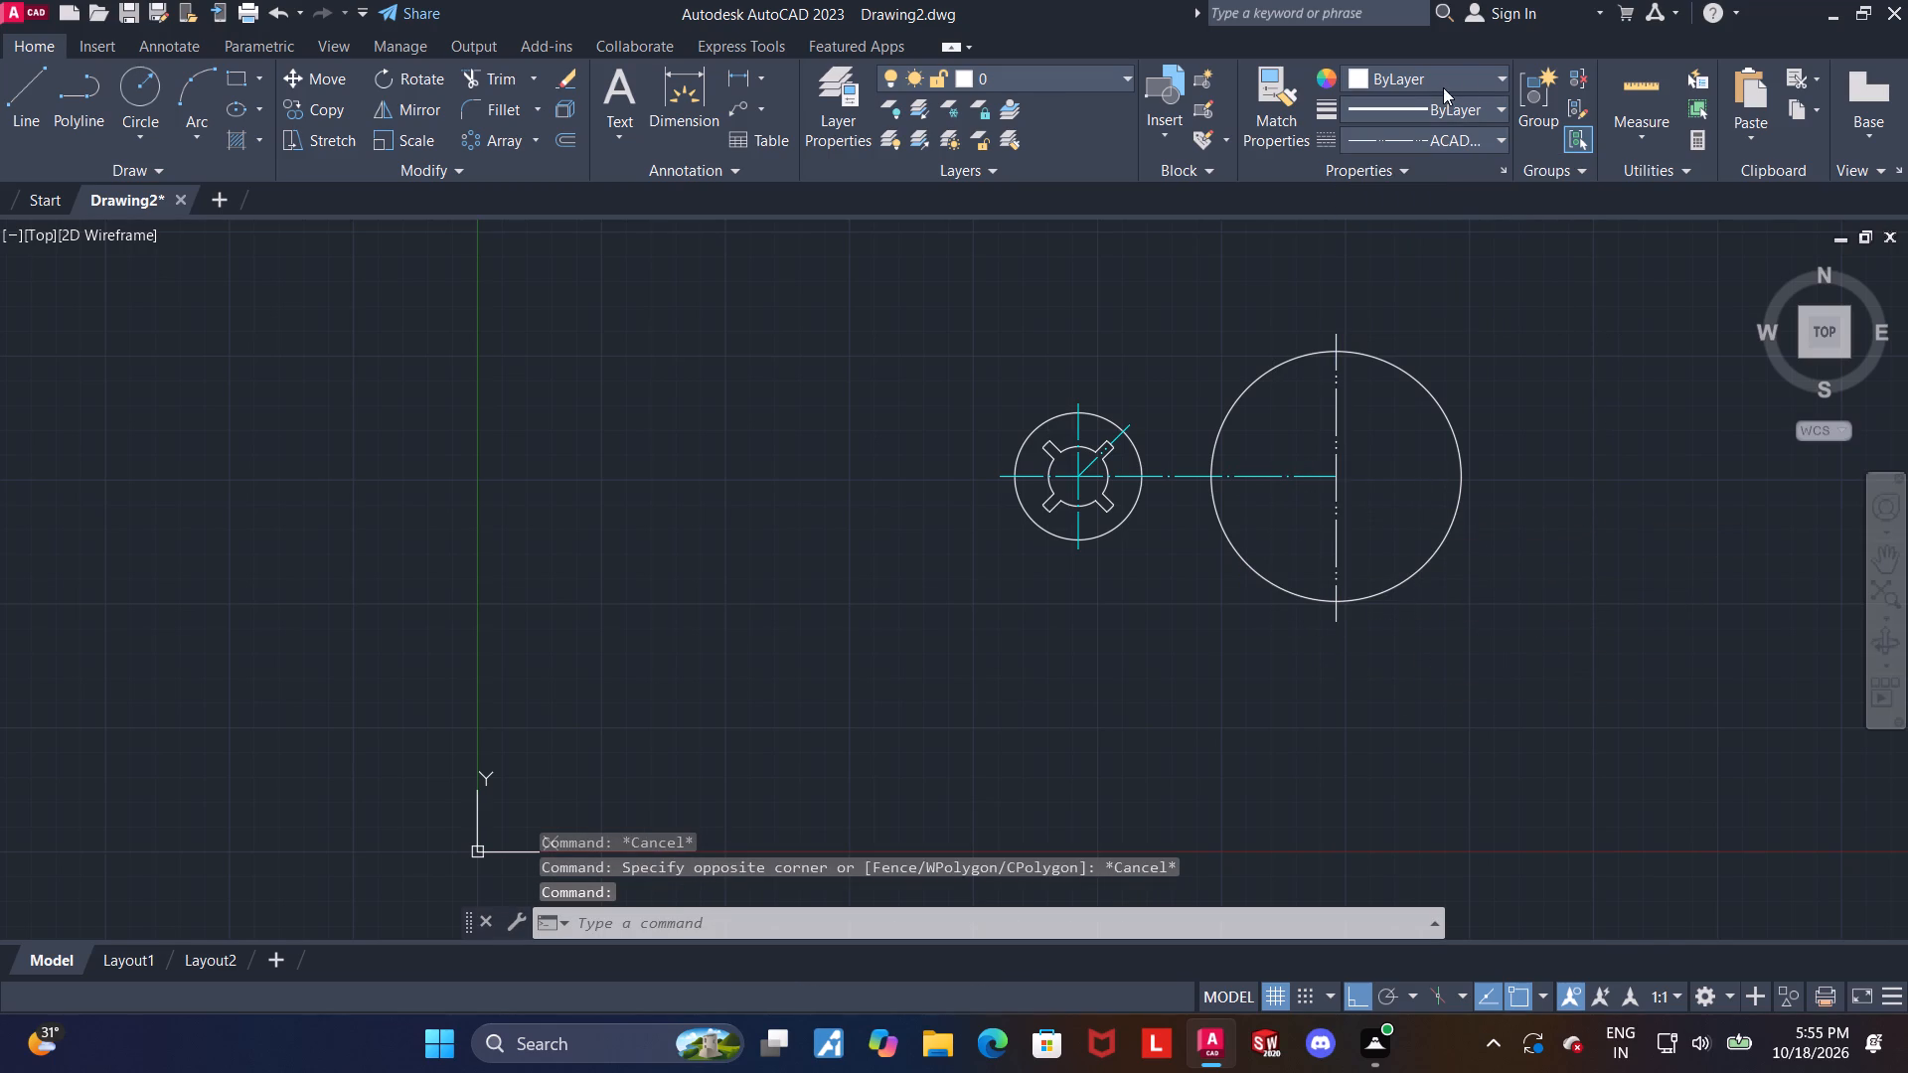
{"action": "left_click", "coordinate": [1443, 146]}
{"action": "left_click", "coordinate": [1393, 225]}
{"action": "left_click", "coordinate": [1414, 83]}
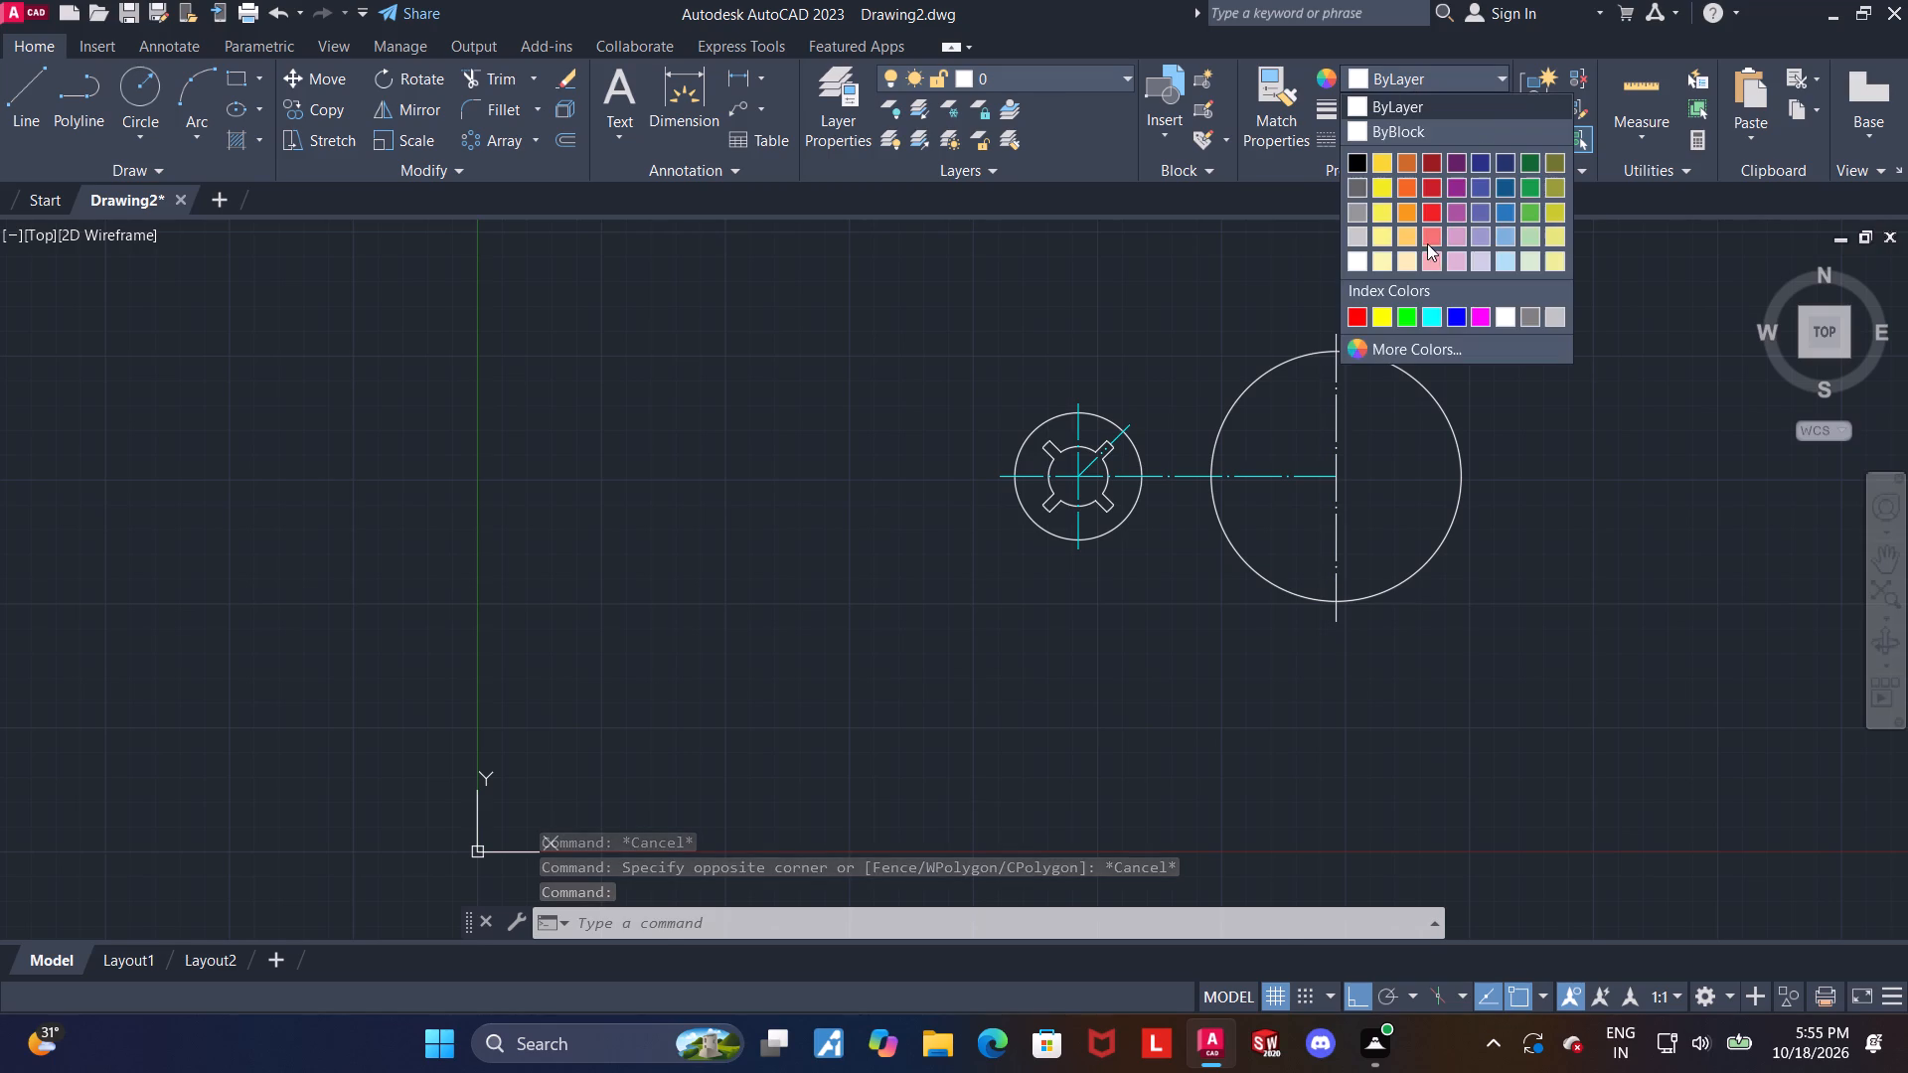
{"action": "left_click", "coordinate": [1439, 314]}
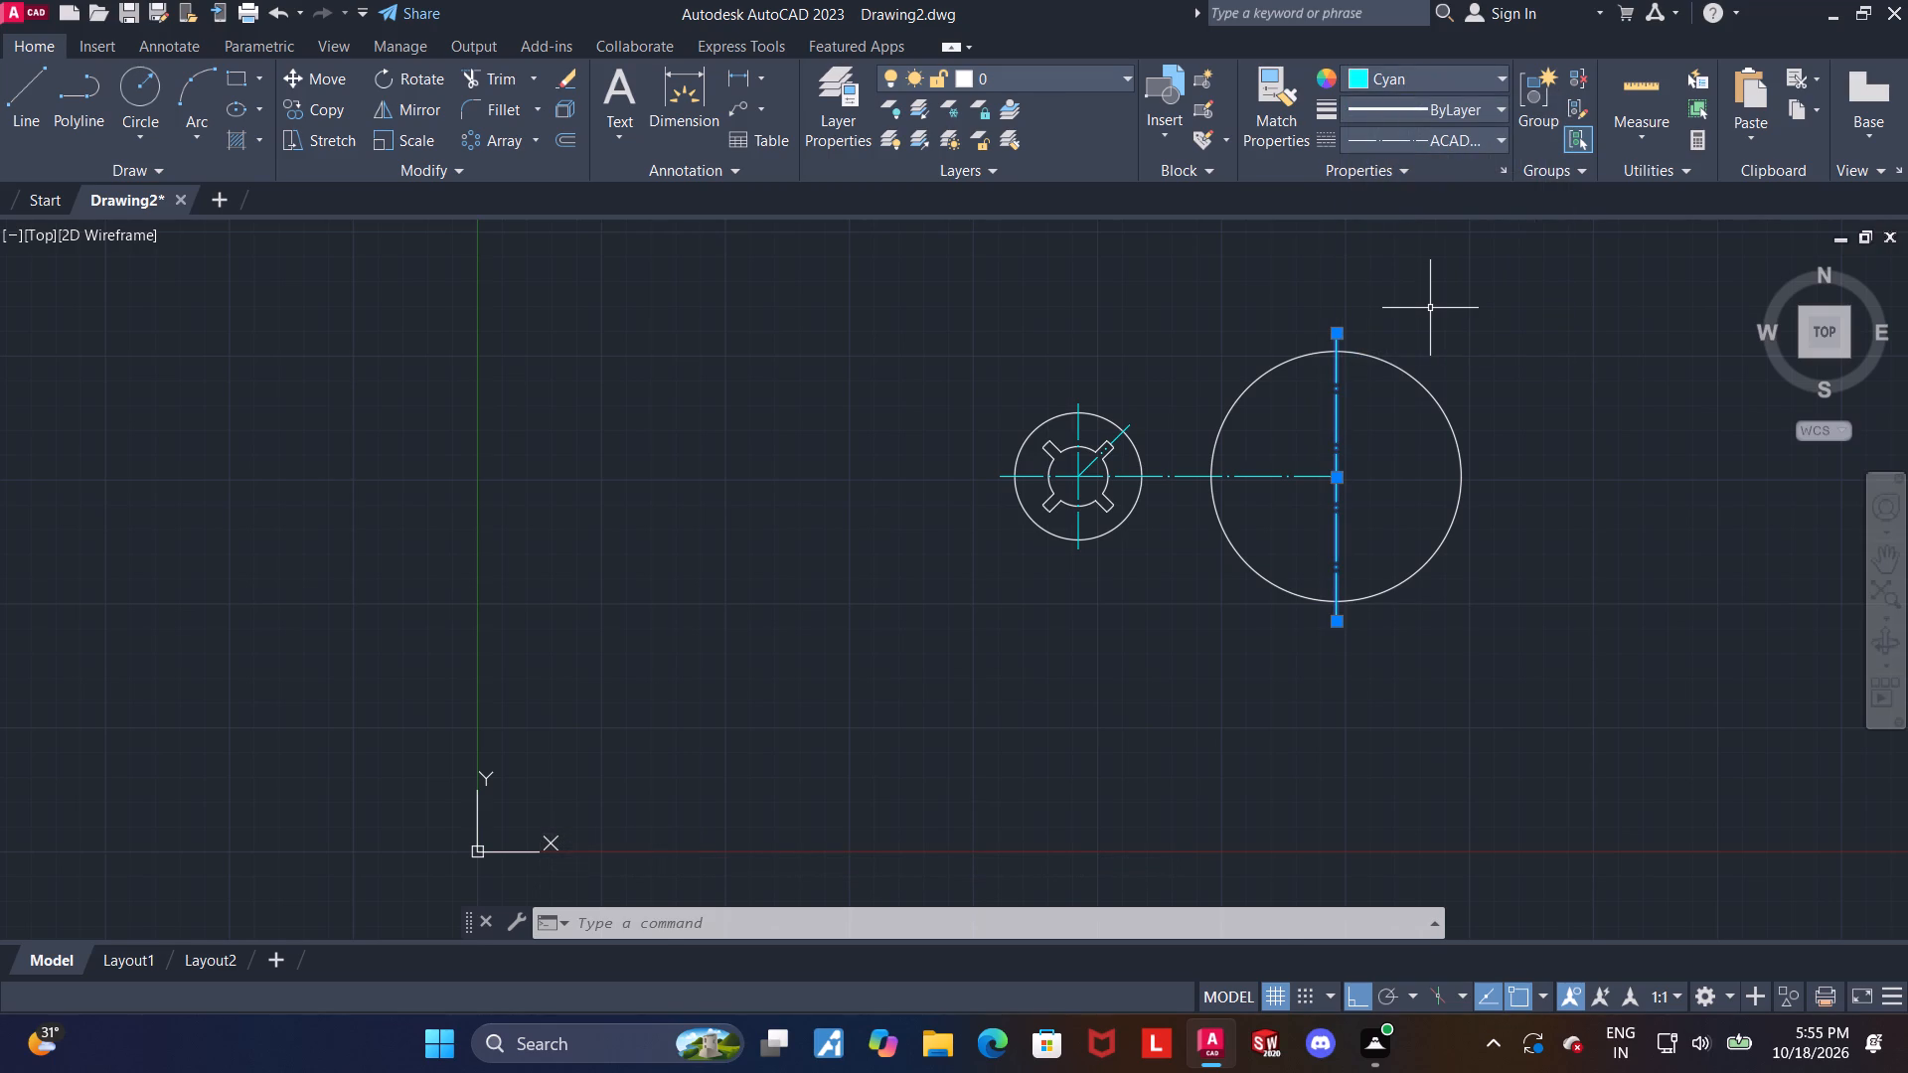
{"action": "key", "text": "Escape"}
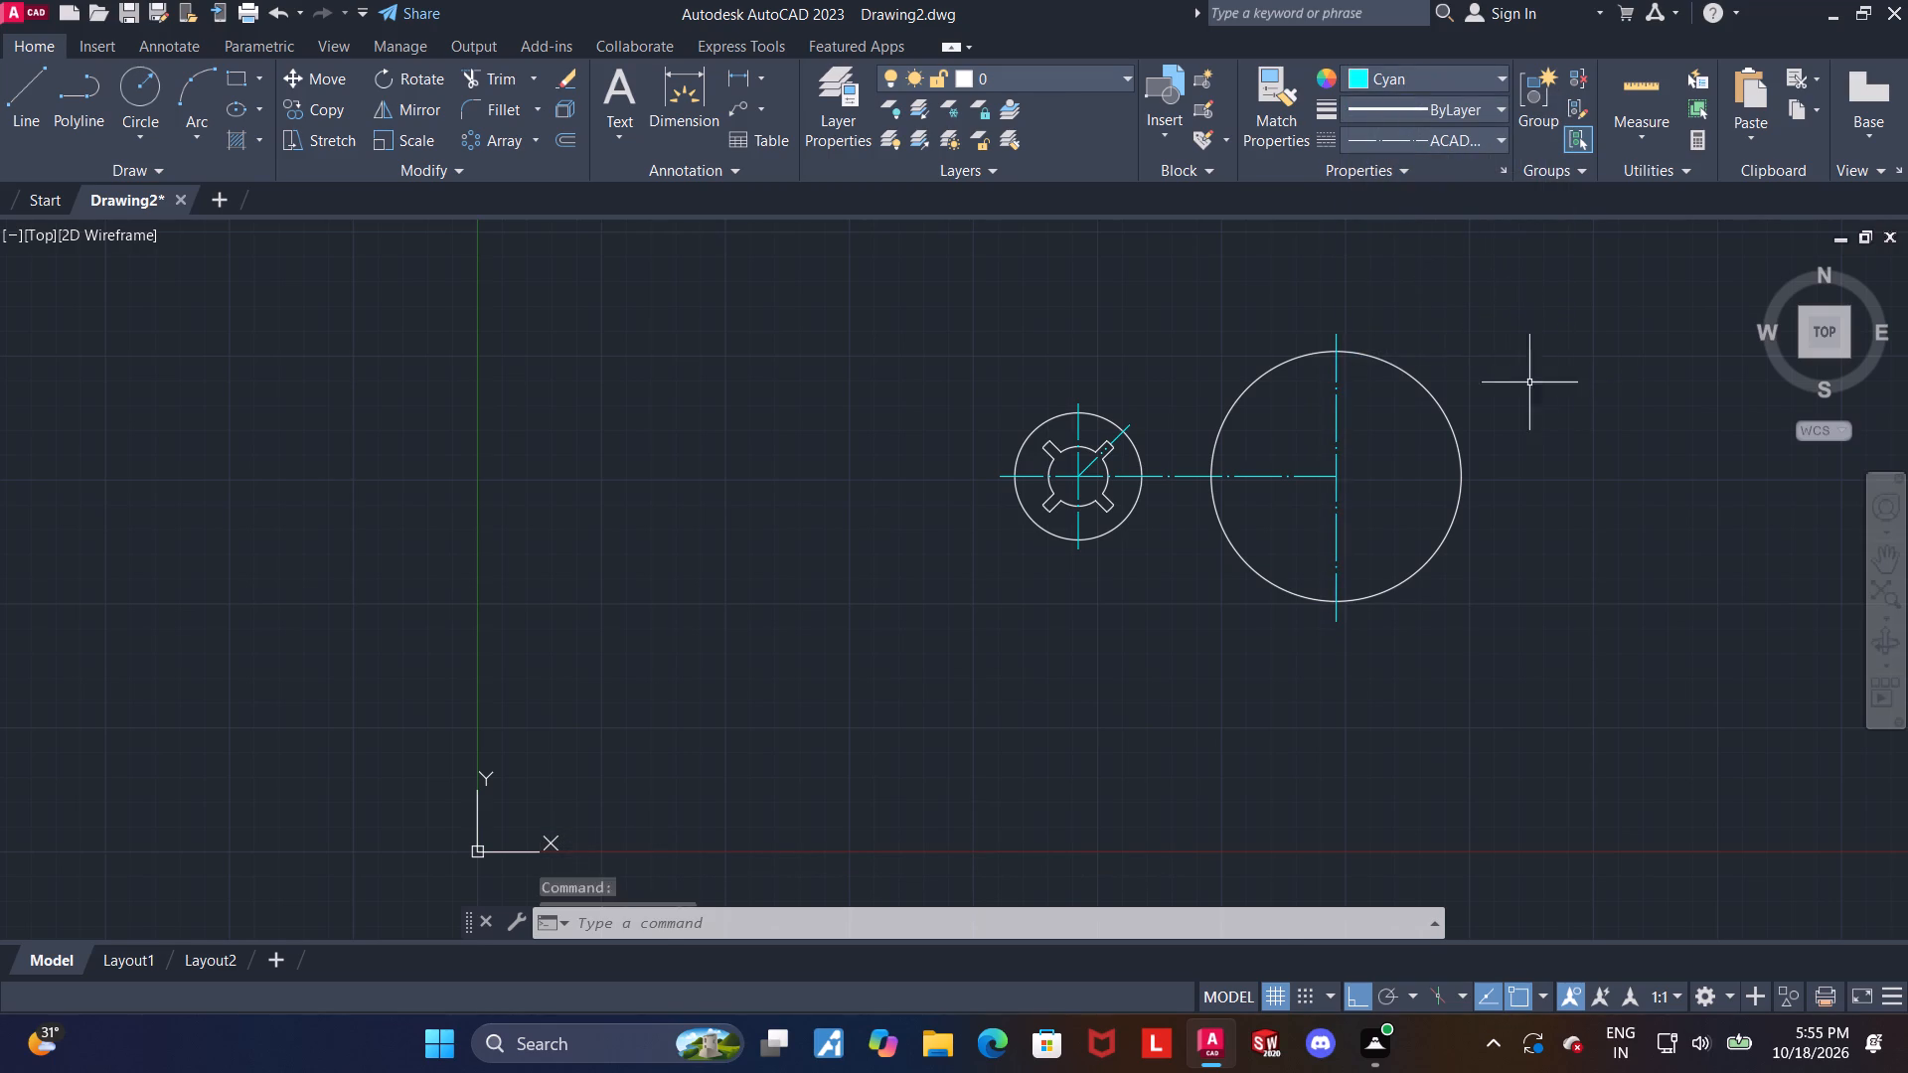
Trim away the left half of the radius 63 circle at the vertical centre line.
{"action": "scroll", "coordinate": [1361, 487], "scroll_direction": "up", "scroll_amount": 1}
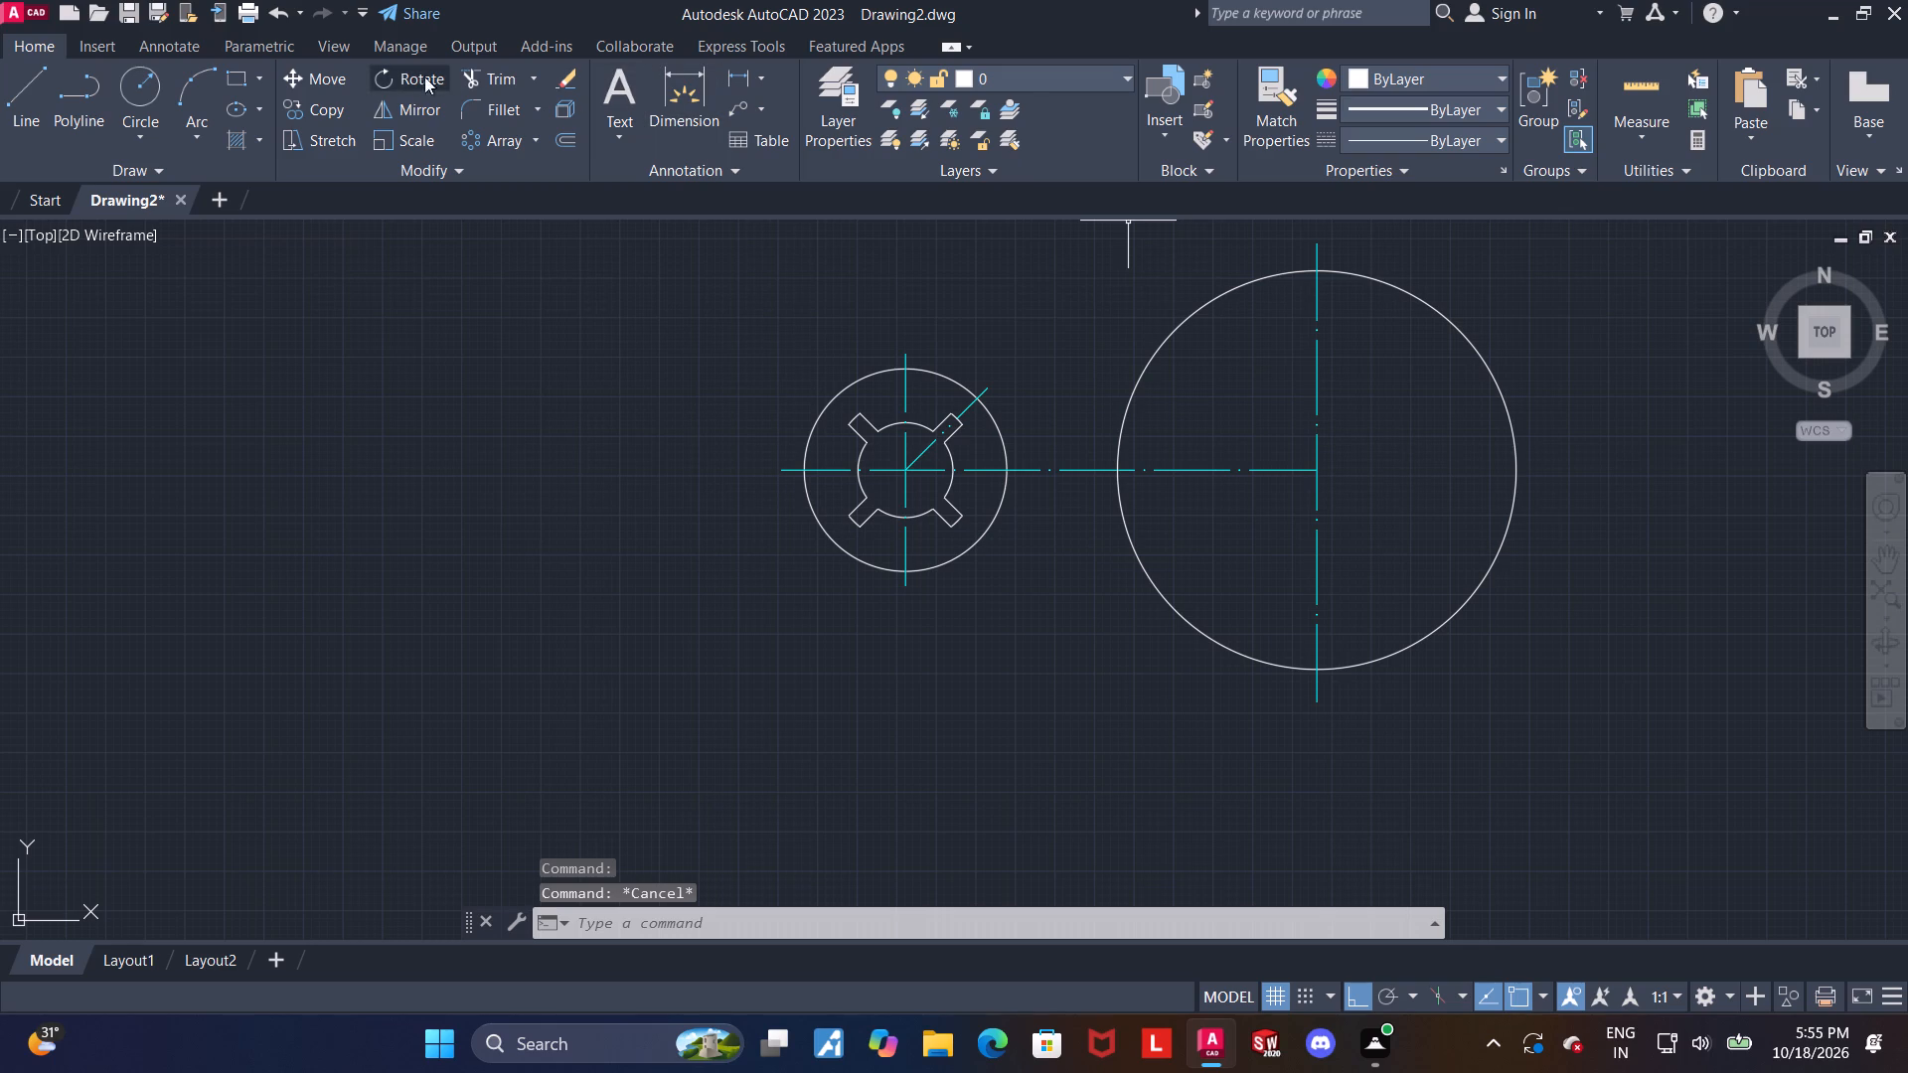
{"action": "left_click", "coordinate": [470, 78]}
{"action": "left_click_drag", "start_coordinate": [1243, 343], "coordinate": [1076, 292]}
{"action": "left_click_drag", "start_coordinate": [1212, 572], "coordinate": [1142, 624]}
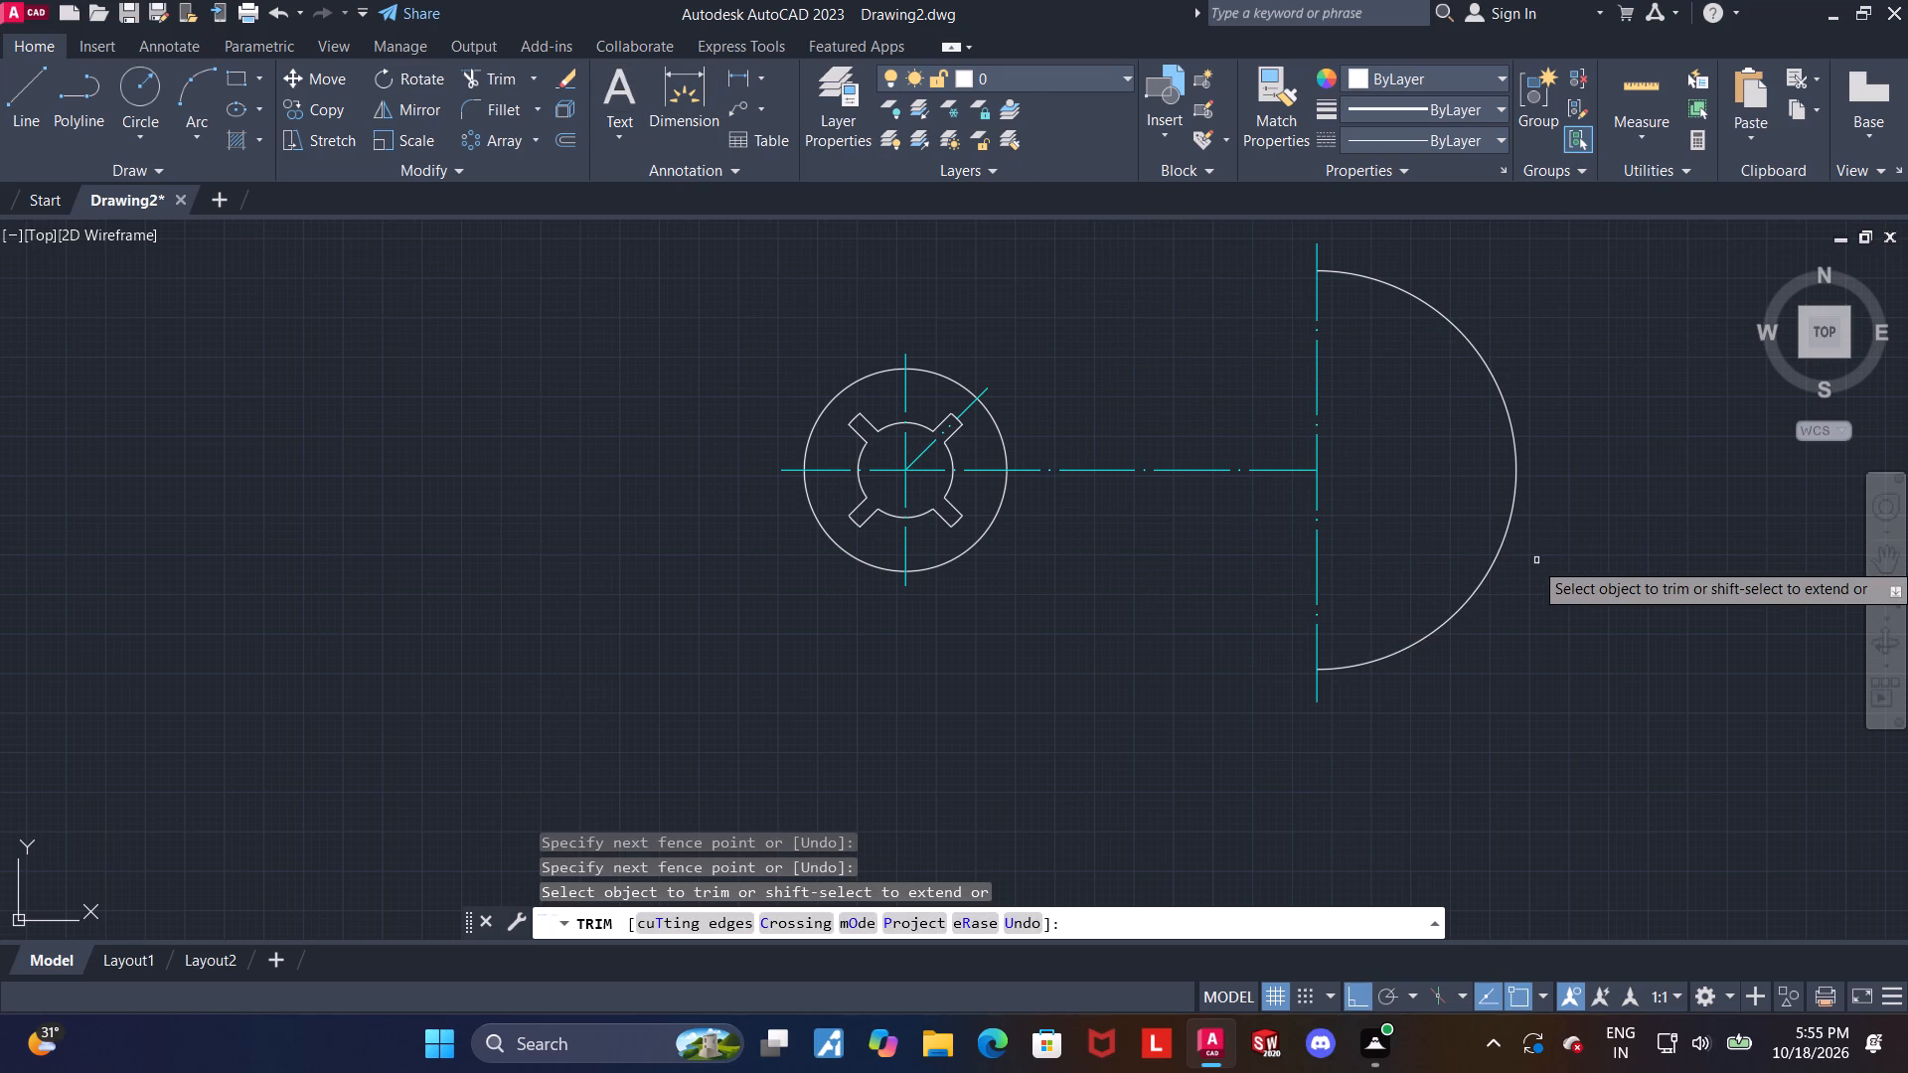
{"action": "key", "text": "d"}
{"action": "key", "text": "Return"}
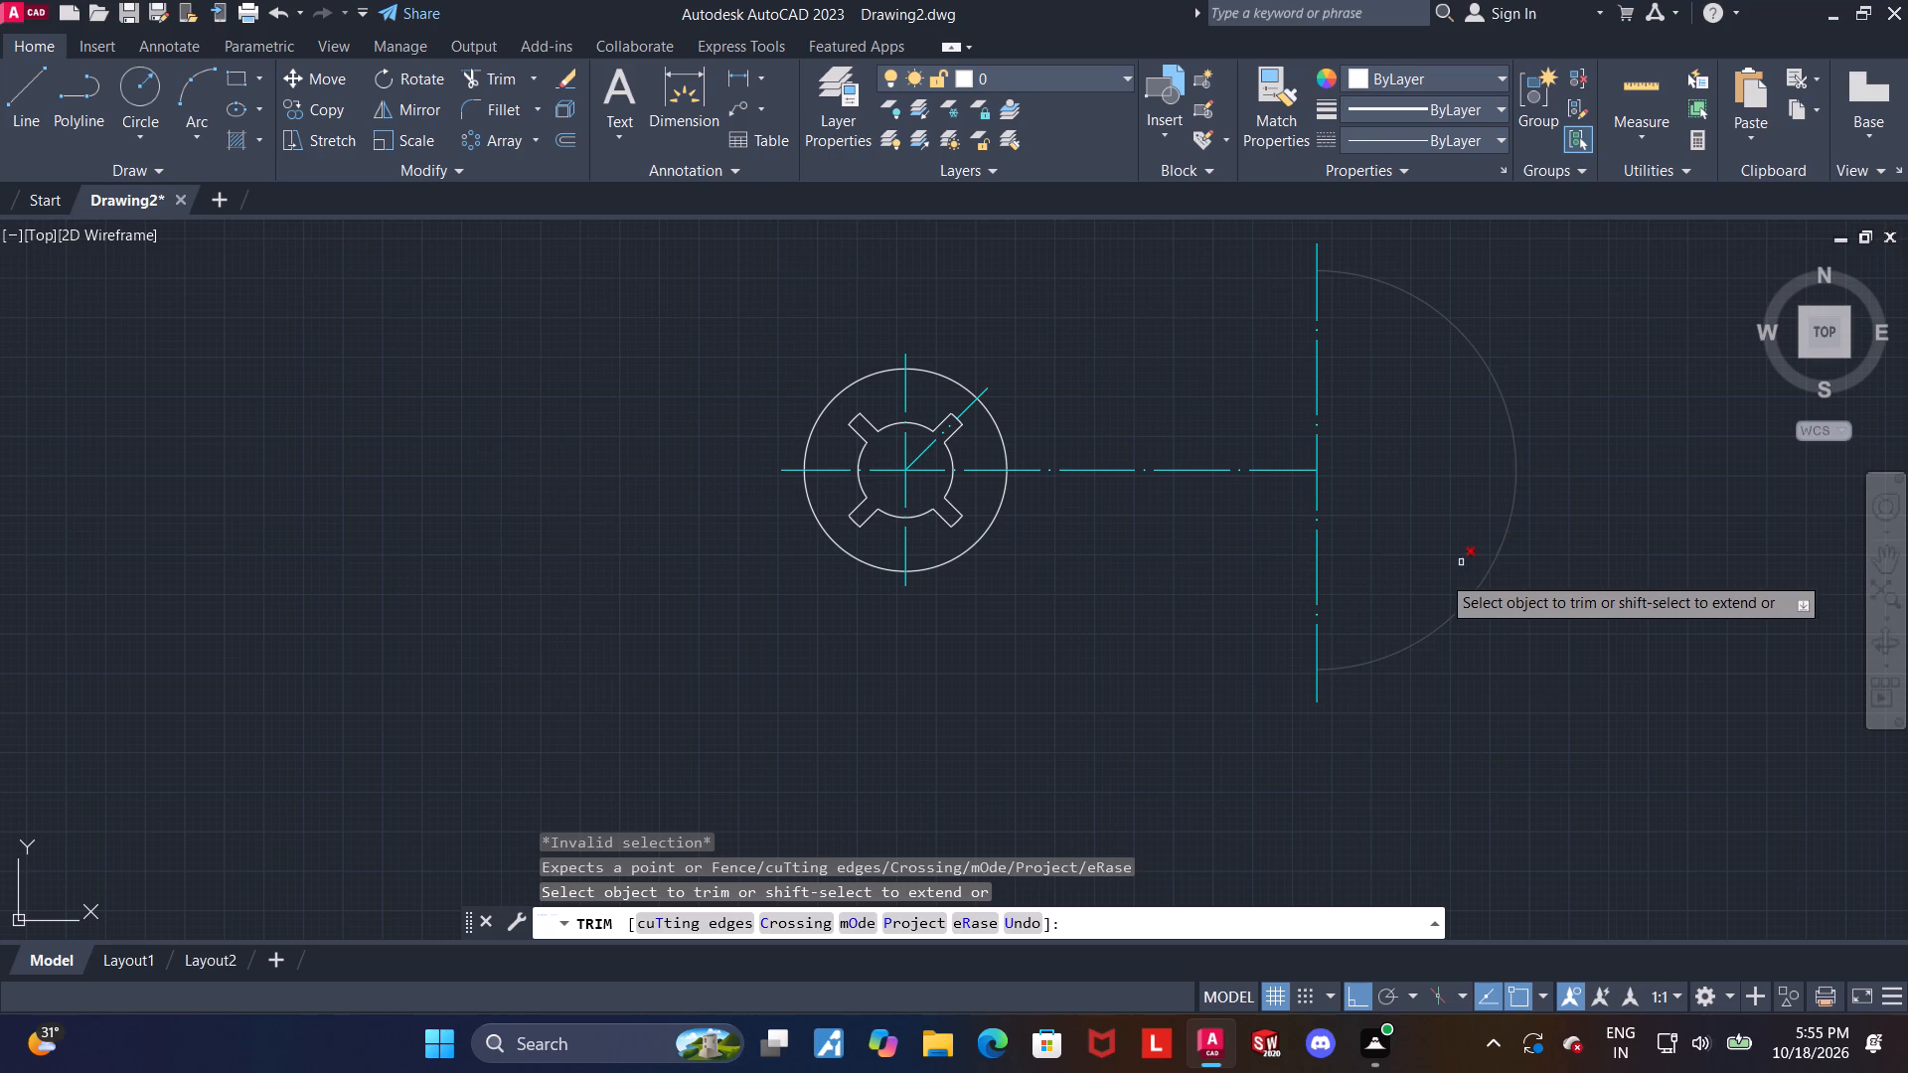
{"action": "key", "text": "Escape"}
{"action": "key", "text": "Escape"}
{"action": "key", "text": "Escape"}
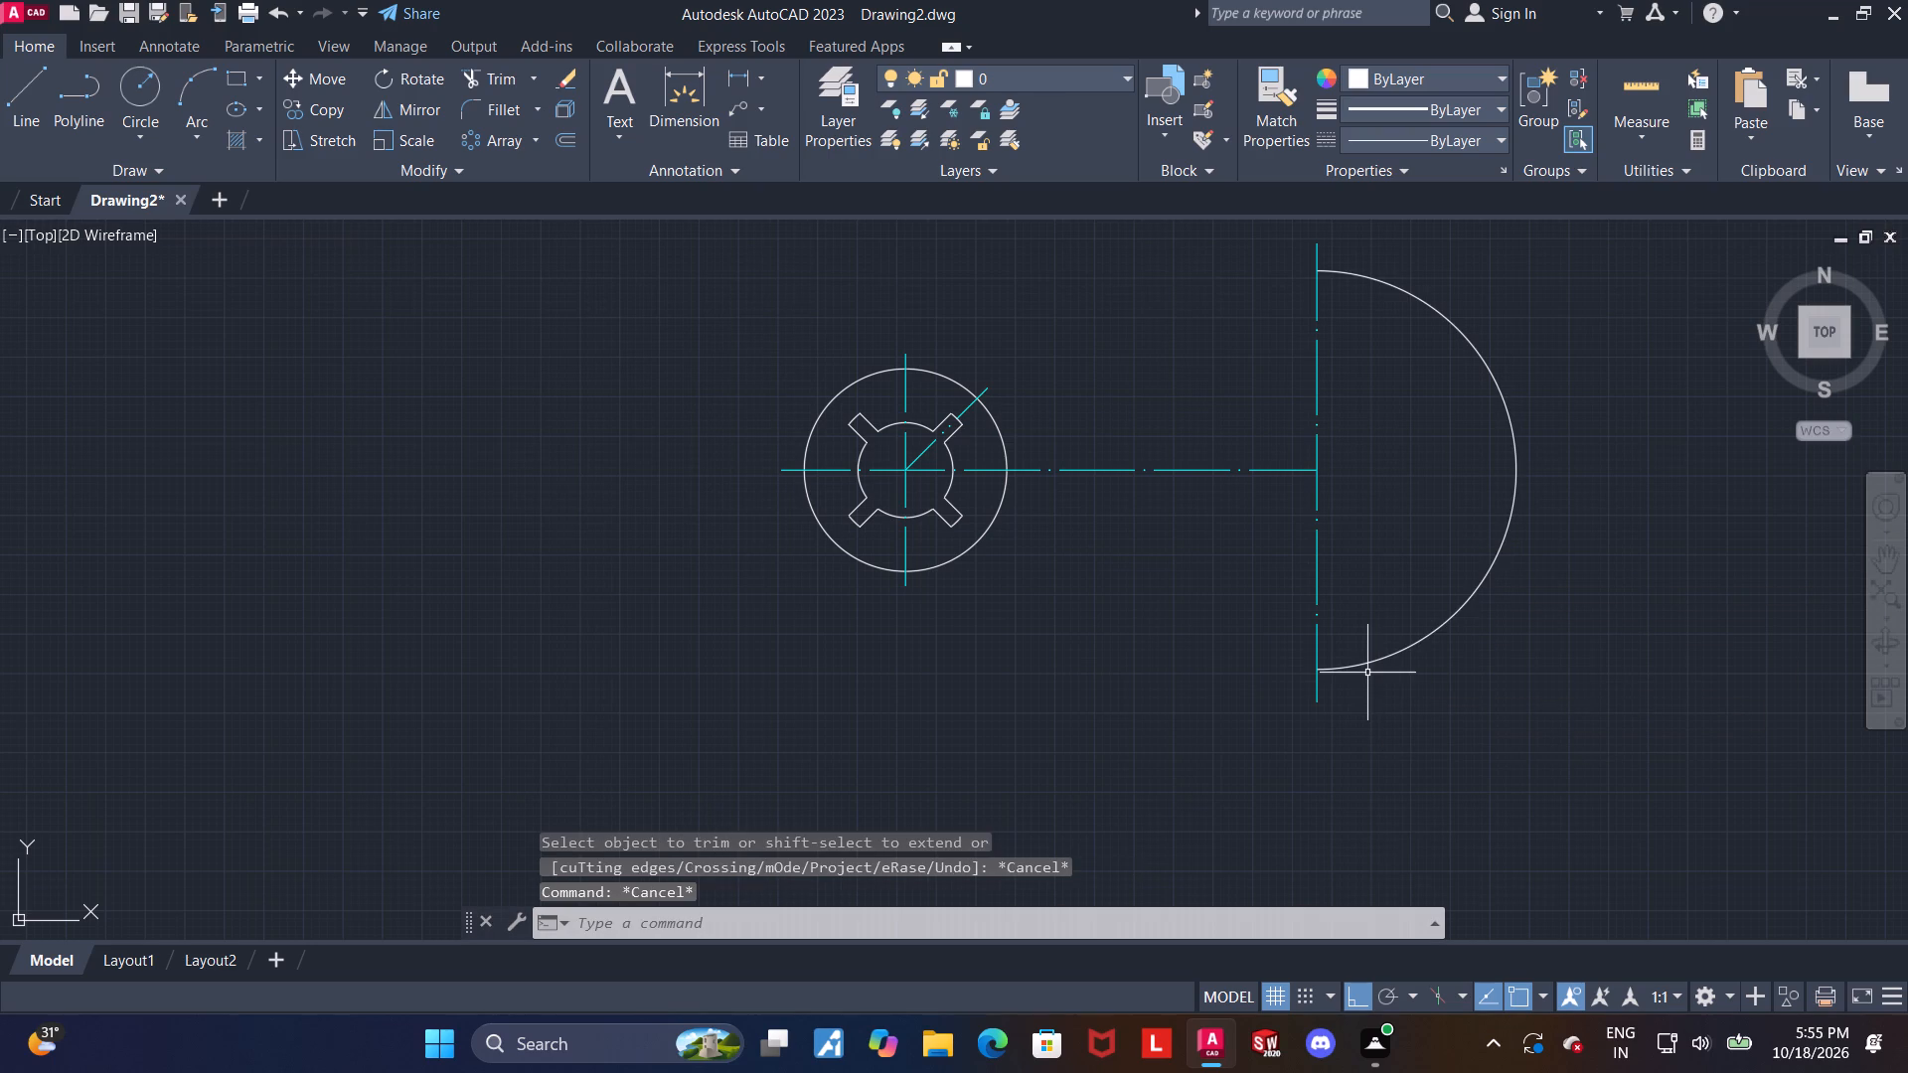
Modify the Standard dimension style to use a linear precision of 0 in its primary units.
{"action": "key", "text": "d"}
{"action": "key", "text": "Return"}
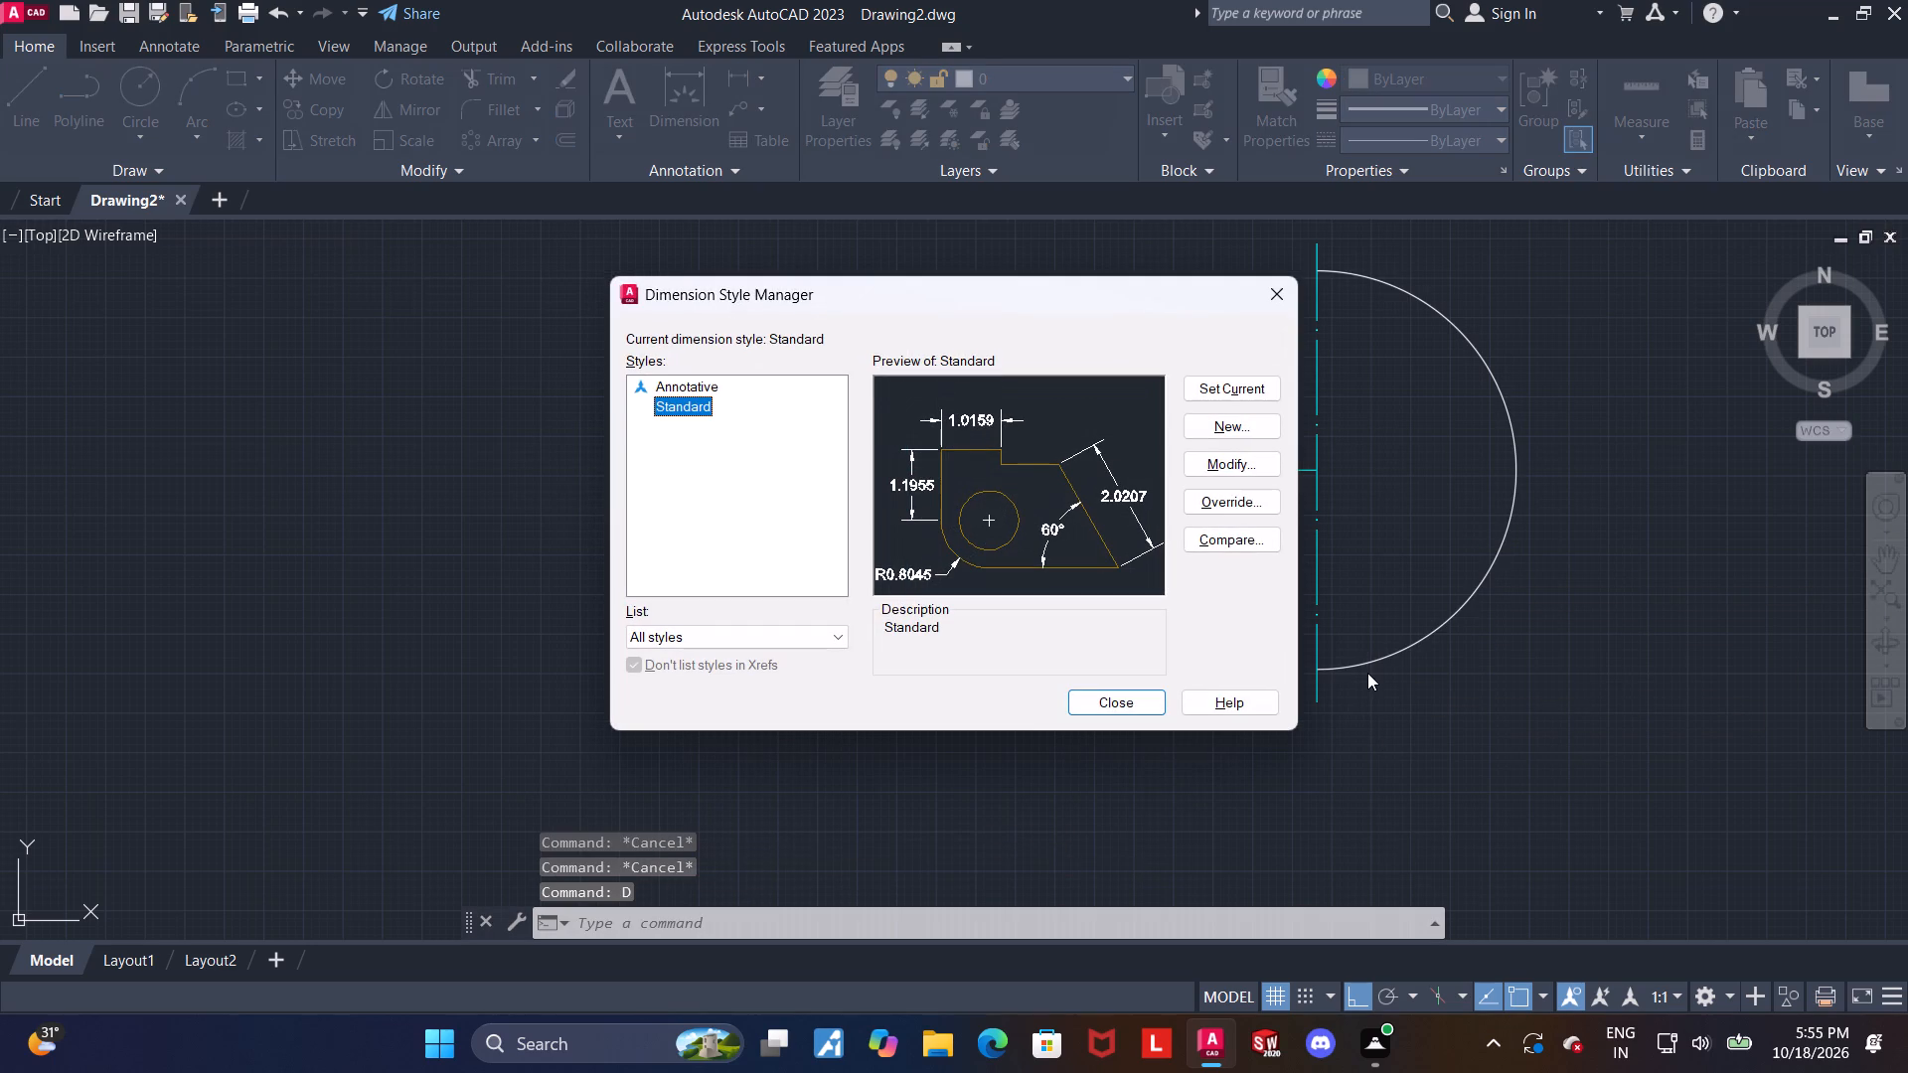
{"action": "left_click", "coordinate": [1238, 472]}
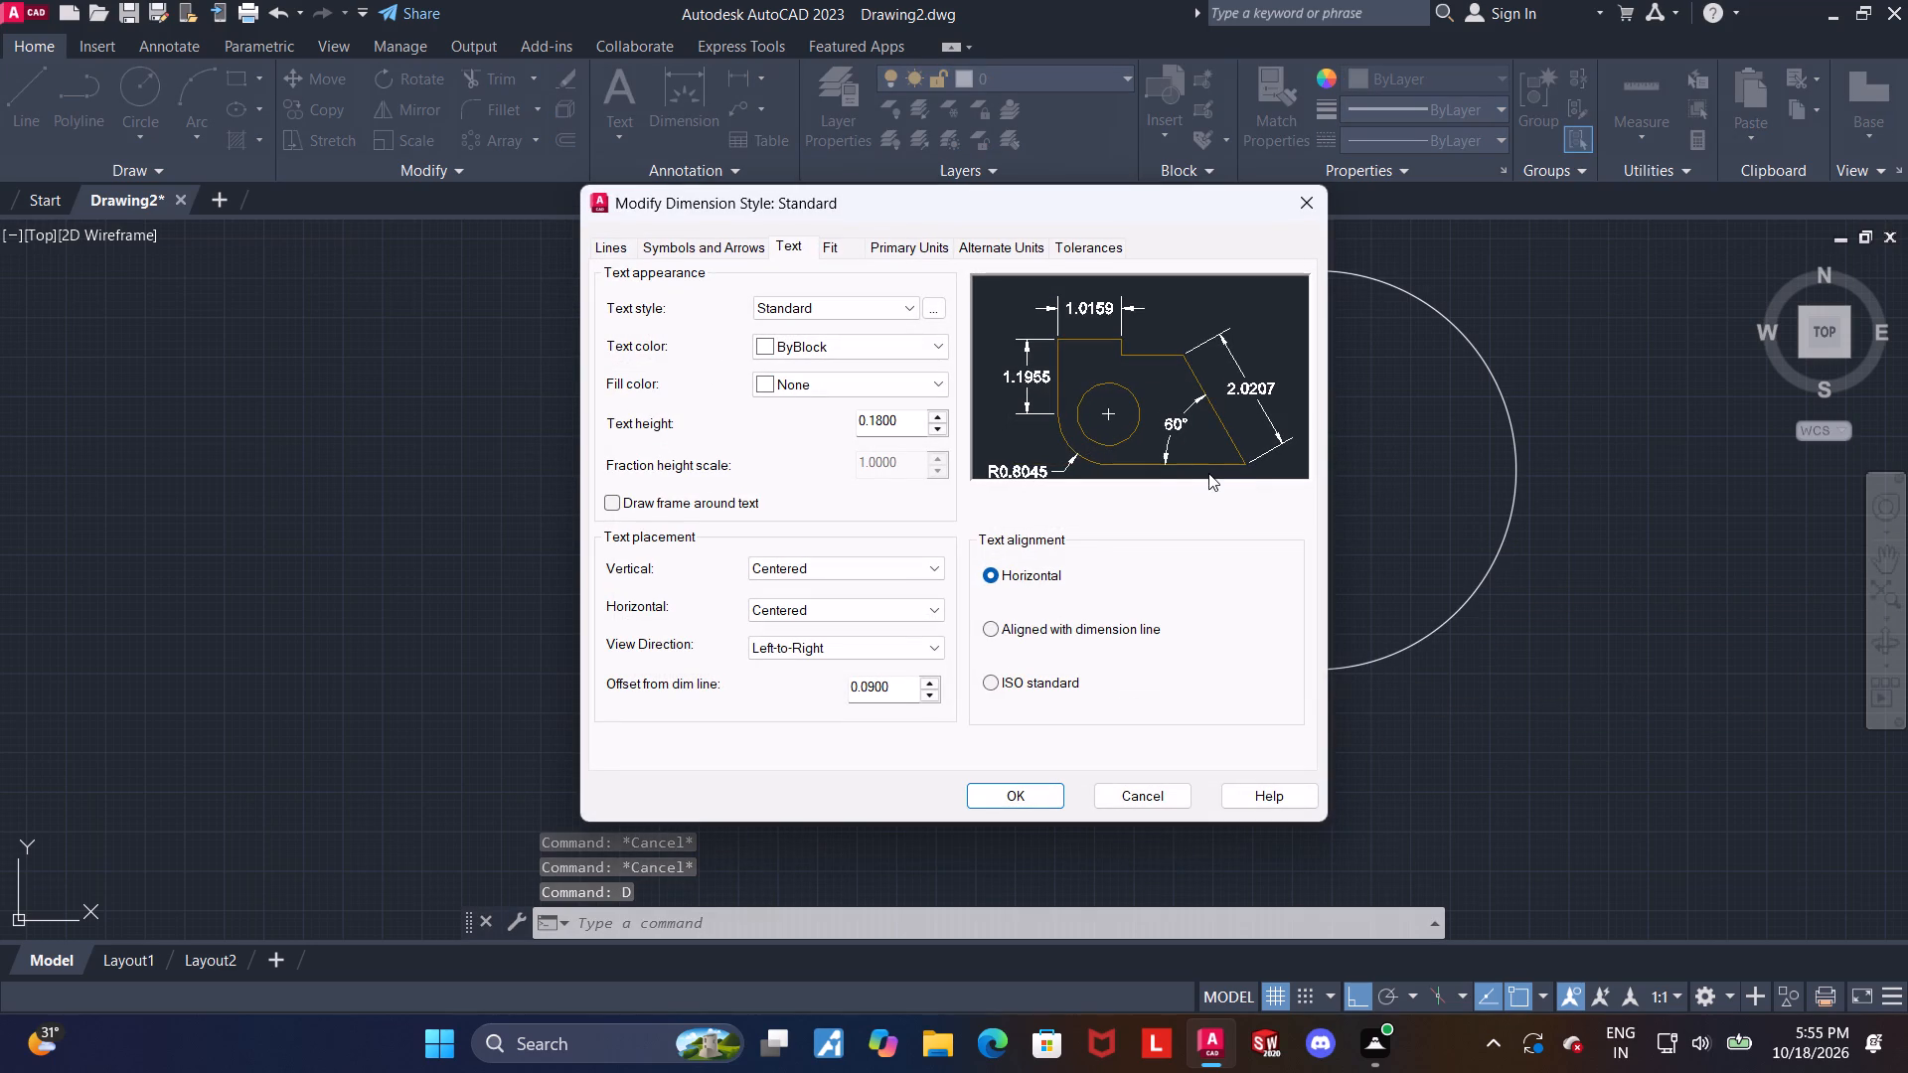
{"action": "left_click", "coordinate": [867, 247]}
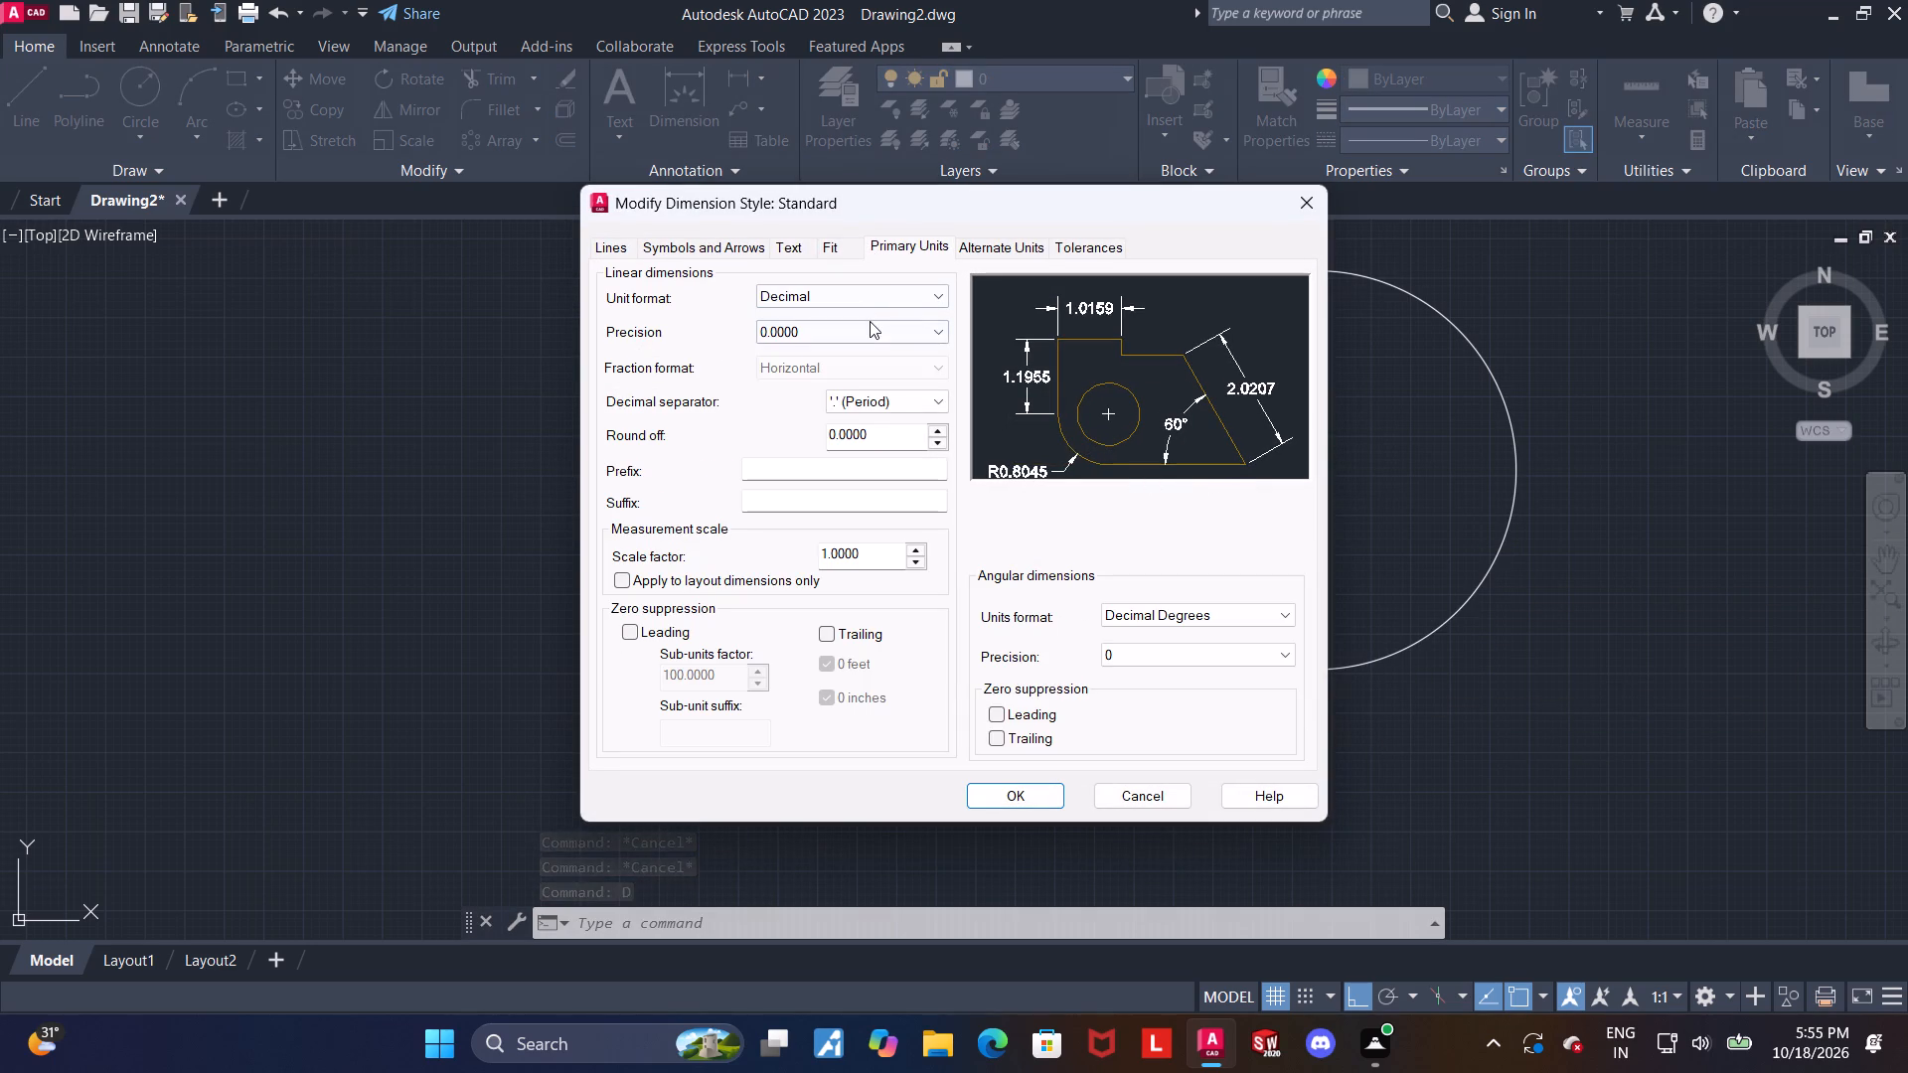
{"action": "left_click", "coordinate": [870, 321]}
{"action": "left_click", "coordinate": [855, 351]}
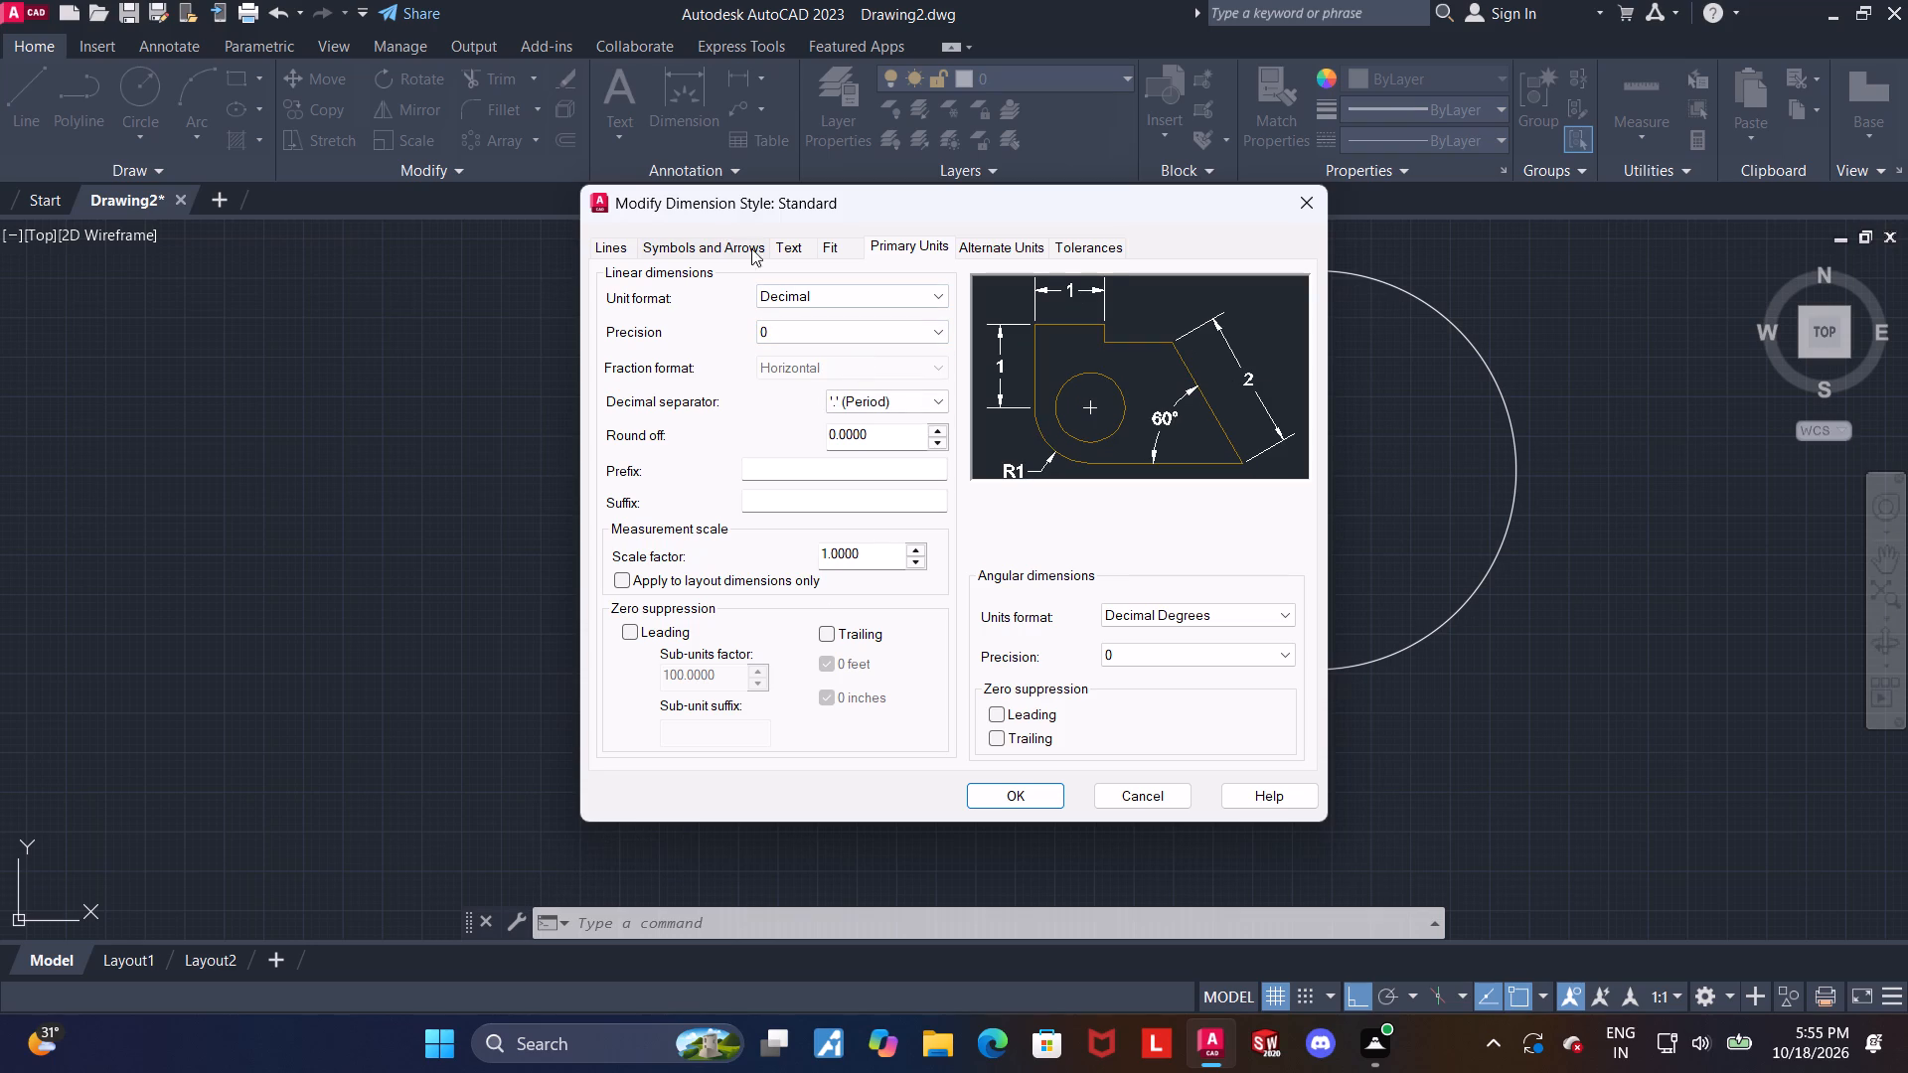
Set the Standard dimension style's text height to 4 and arrow size to 3, and save the style.
{"action": "left_click", "coordinate": [786, 244]}
{"action": "left_click_drag", "start_coordinate": [909, 424], "coordinate": [653, 437]}
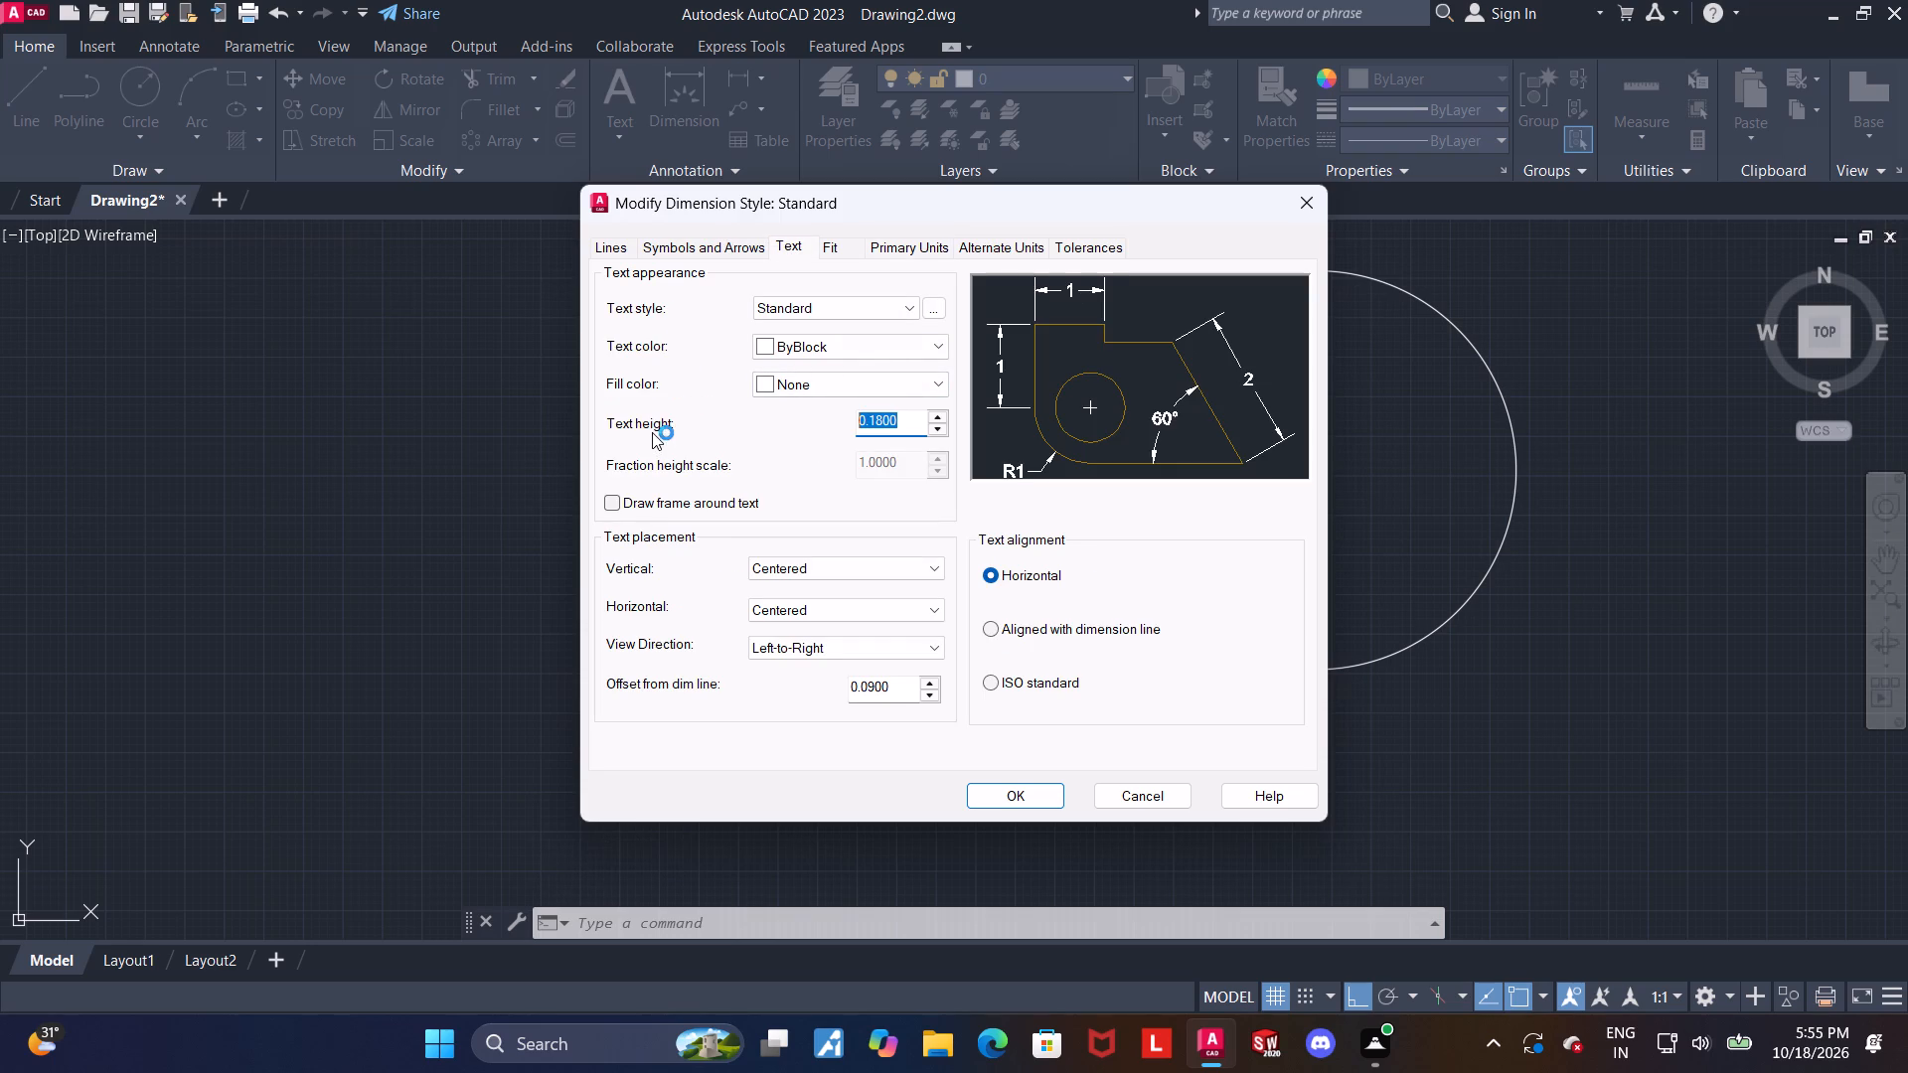
{"action": "key", "text": "4"}
{"action": "key", "text": "Return"}
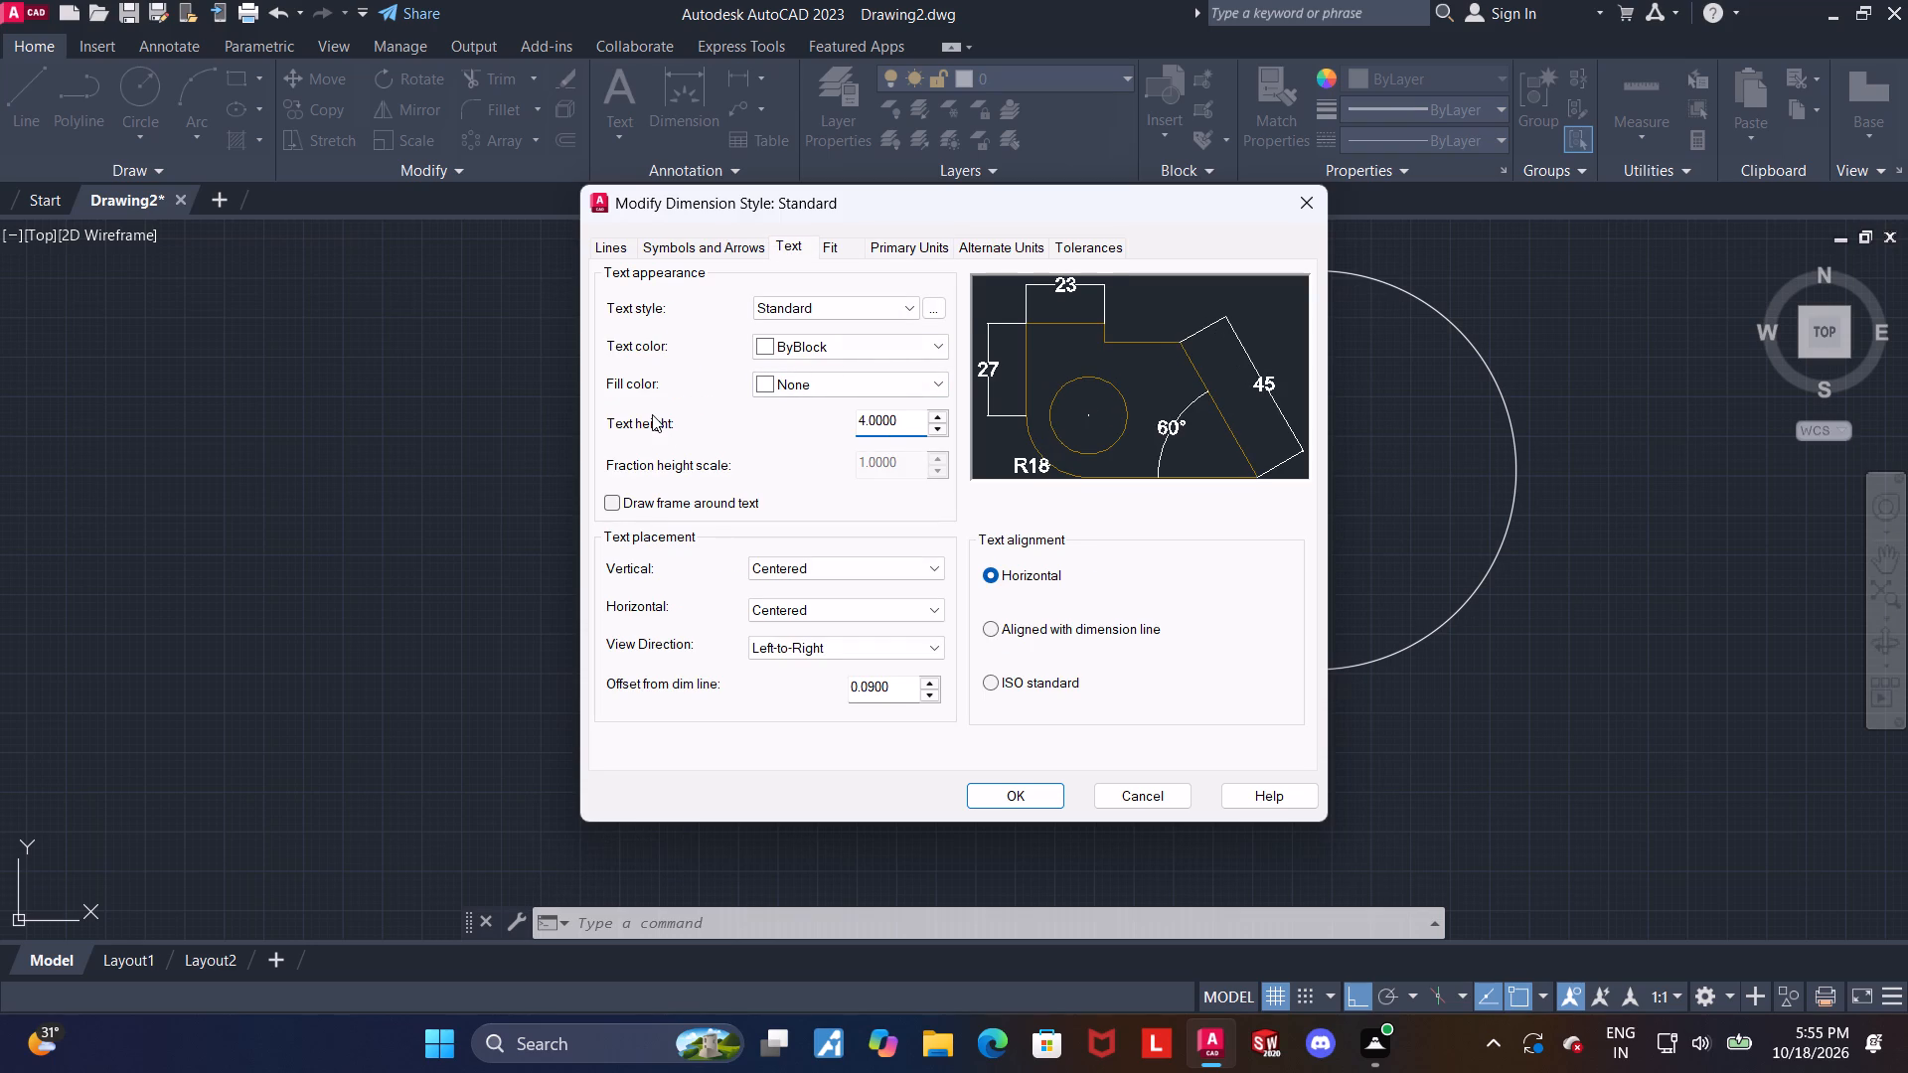
{"action": "left_click", "coordinate": [717, 253]}
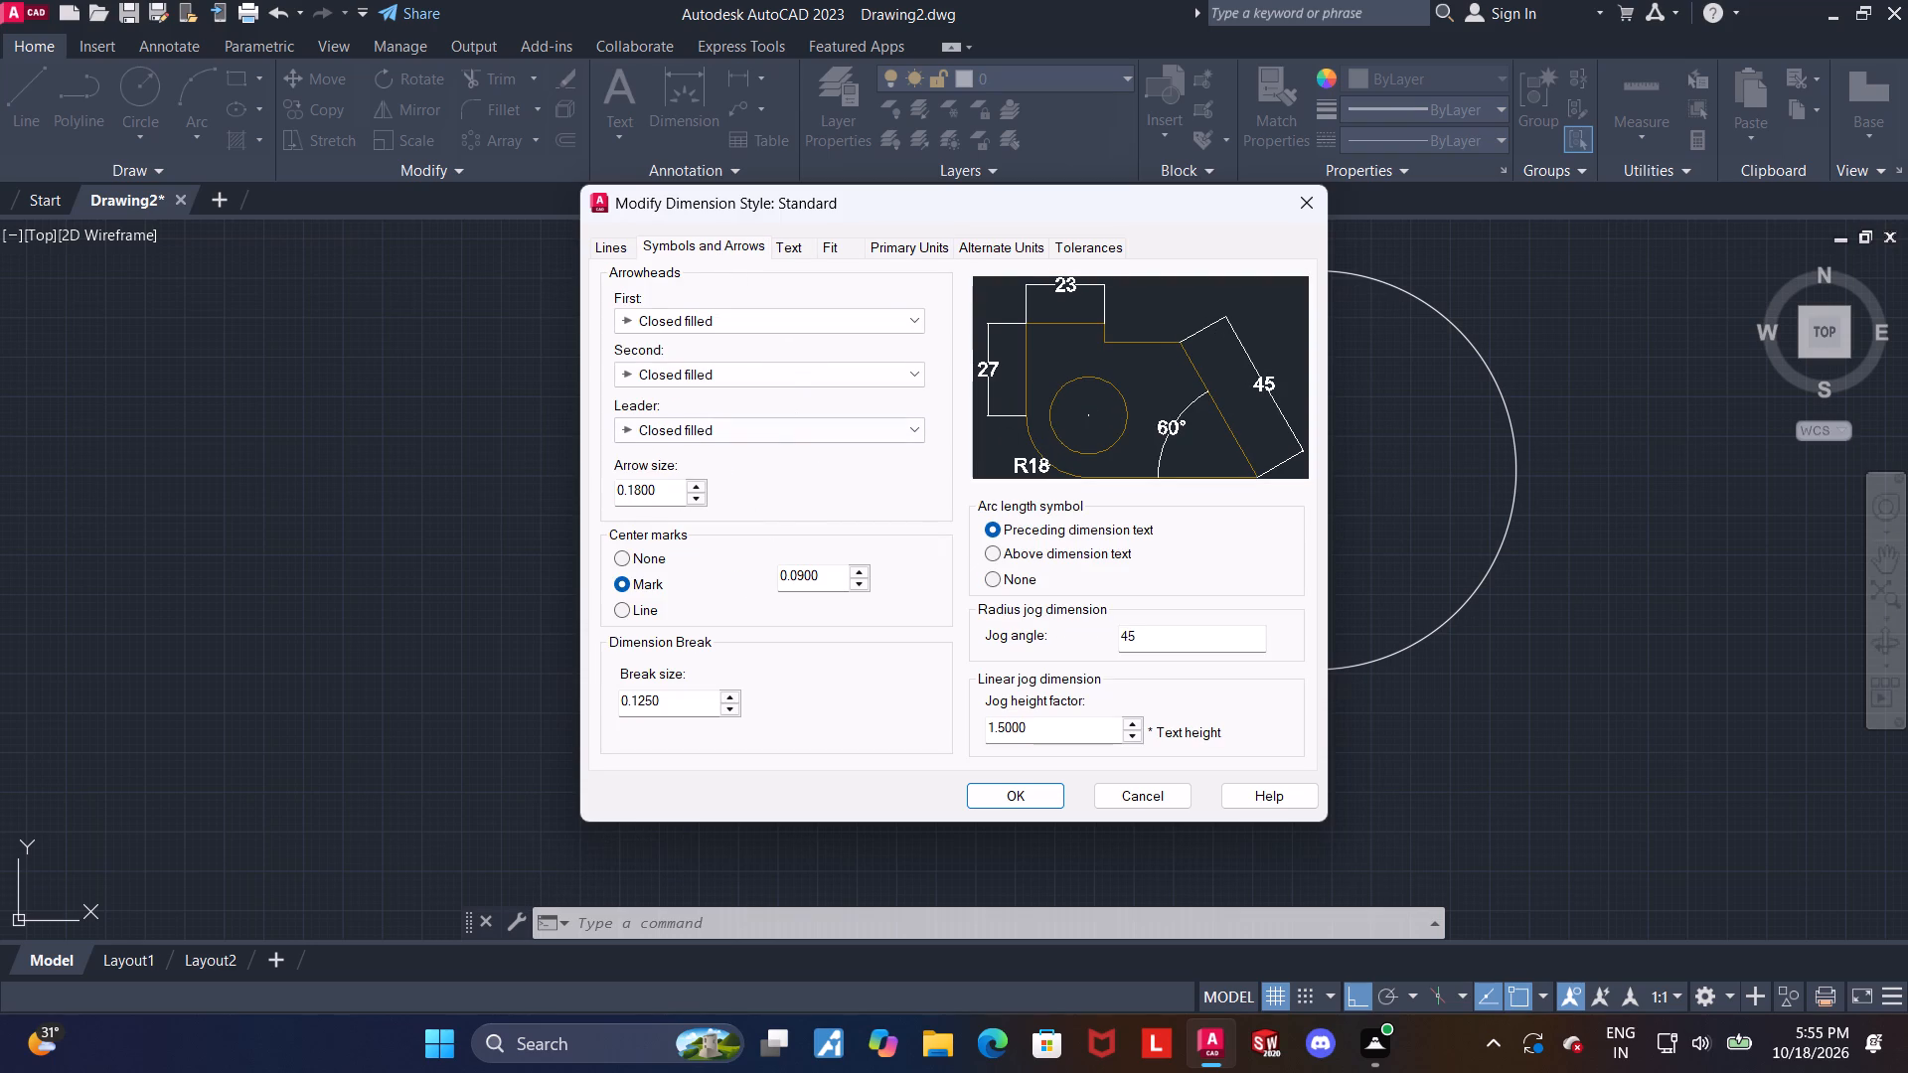
{"action": "left_click_drag", "start_coordinate": [662, 492], "coordinate": [532, 485]}
{"action": "key", "text": "3"}
{"action": "key", "text": "Return"}
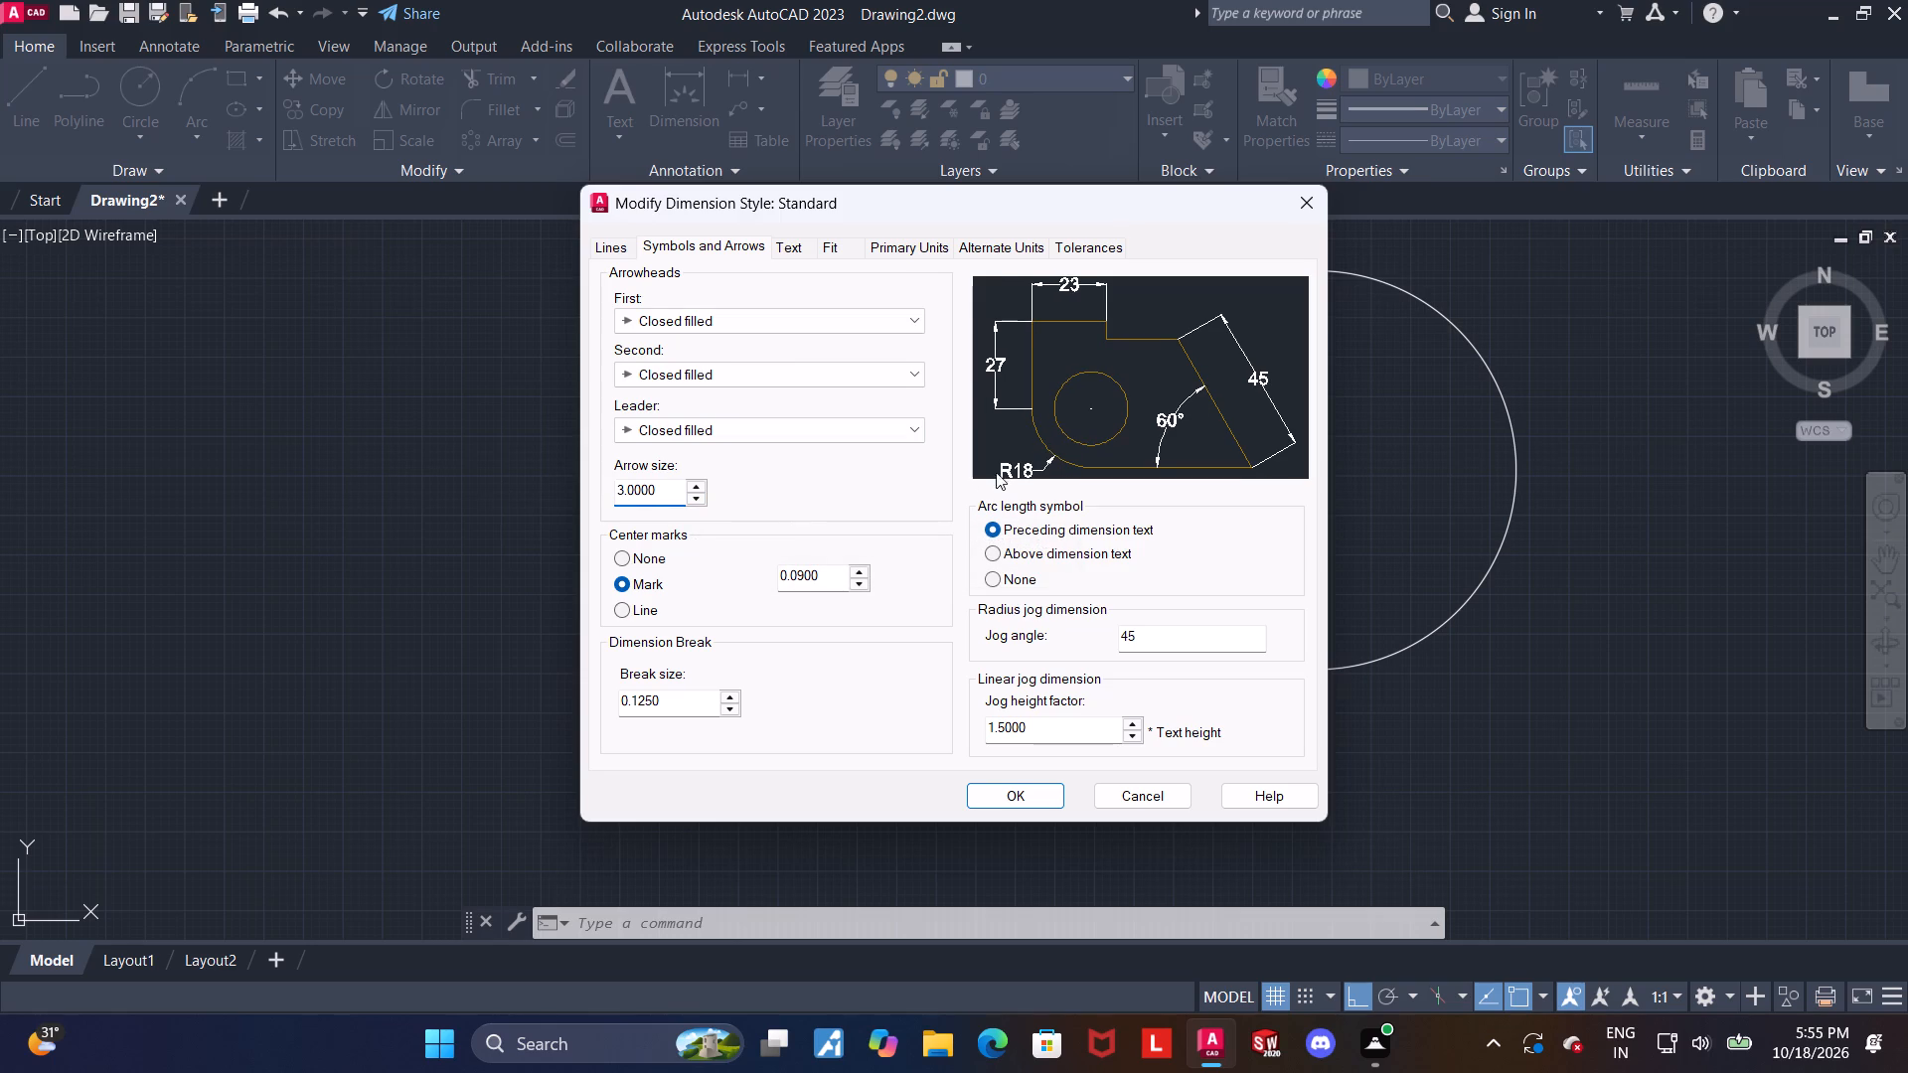
{"action": "left_click", "coordinate": [1020, 789]}
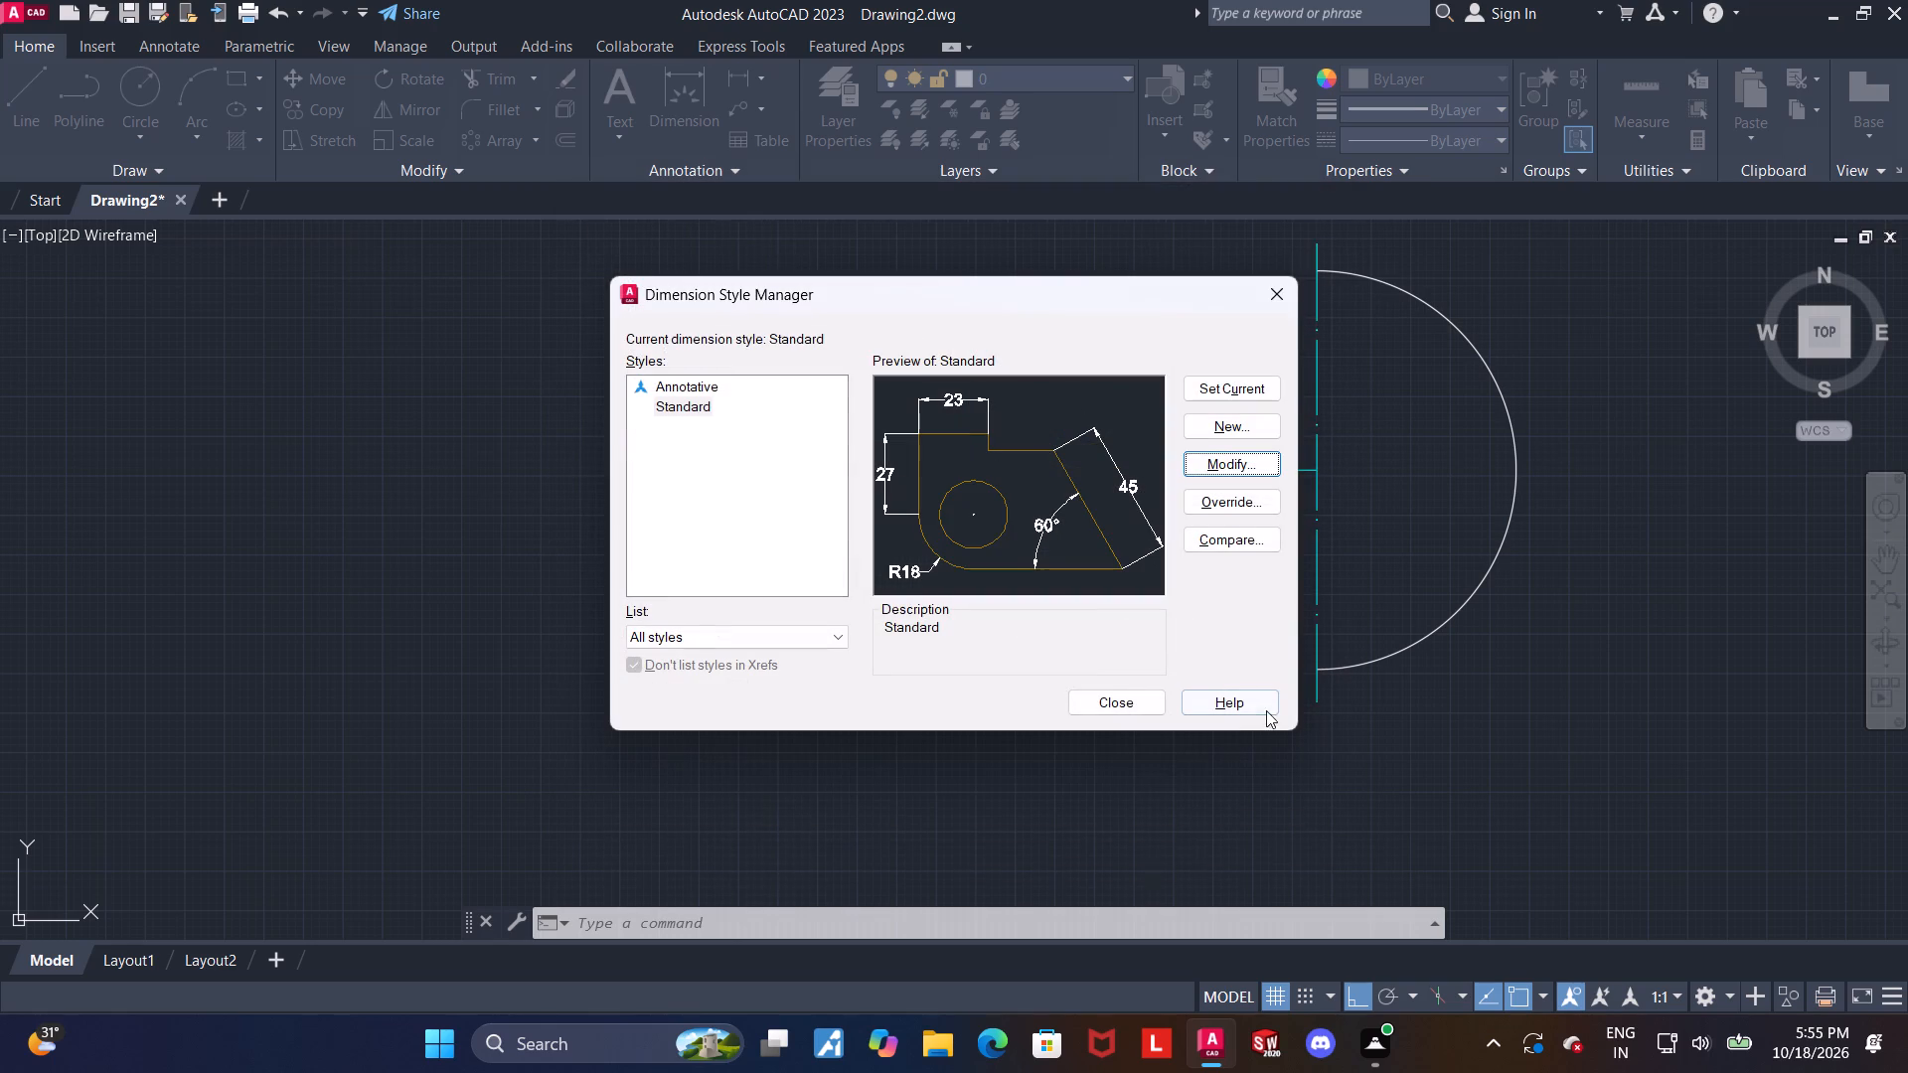
{"action": "left_click", "coordinate": [1101, 700]}
Draw a horizontal line leftwards from the large arc's lower endpoint to just past the slotted circle's vertical centre line.
{"action": "scroll", "coordinate": [1386, 680], "scroll_direction": "up", "scroll_amount": 1}
{"action": "scroll", "coordinate": [1427, 468], "scroll_direction": "down", "scroll_amount": 2}
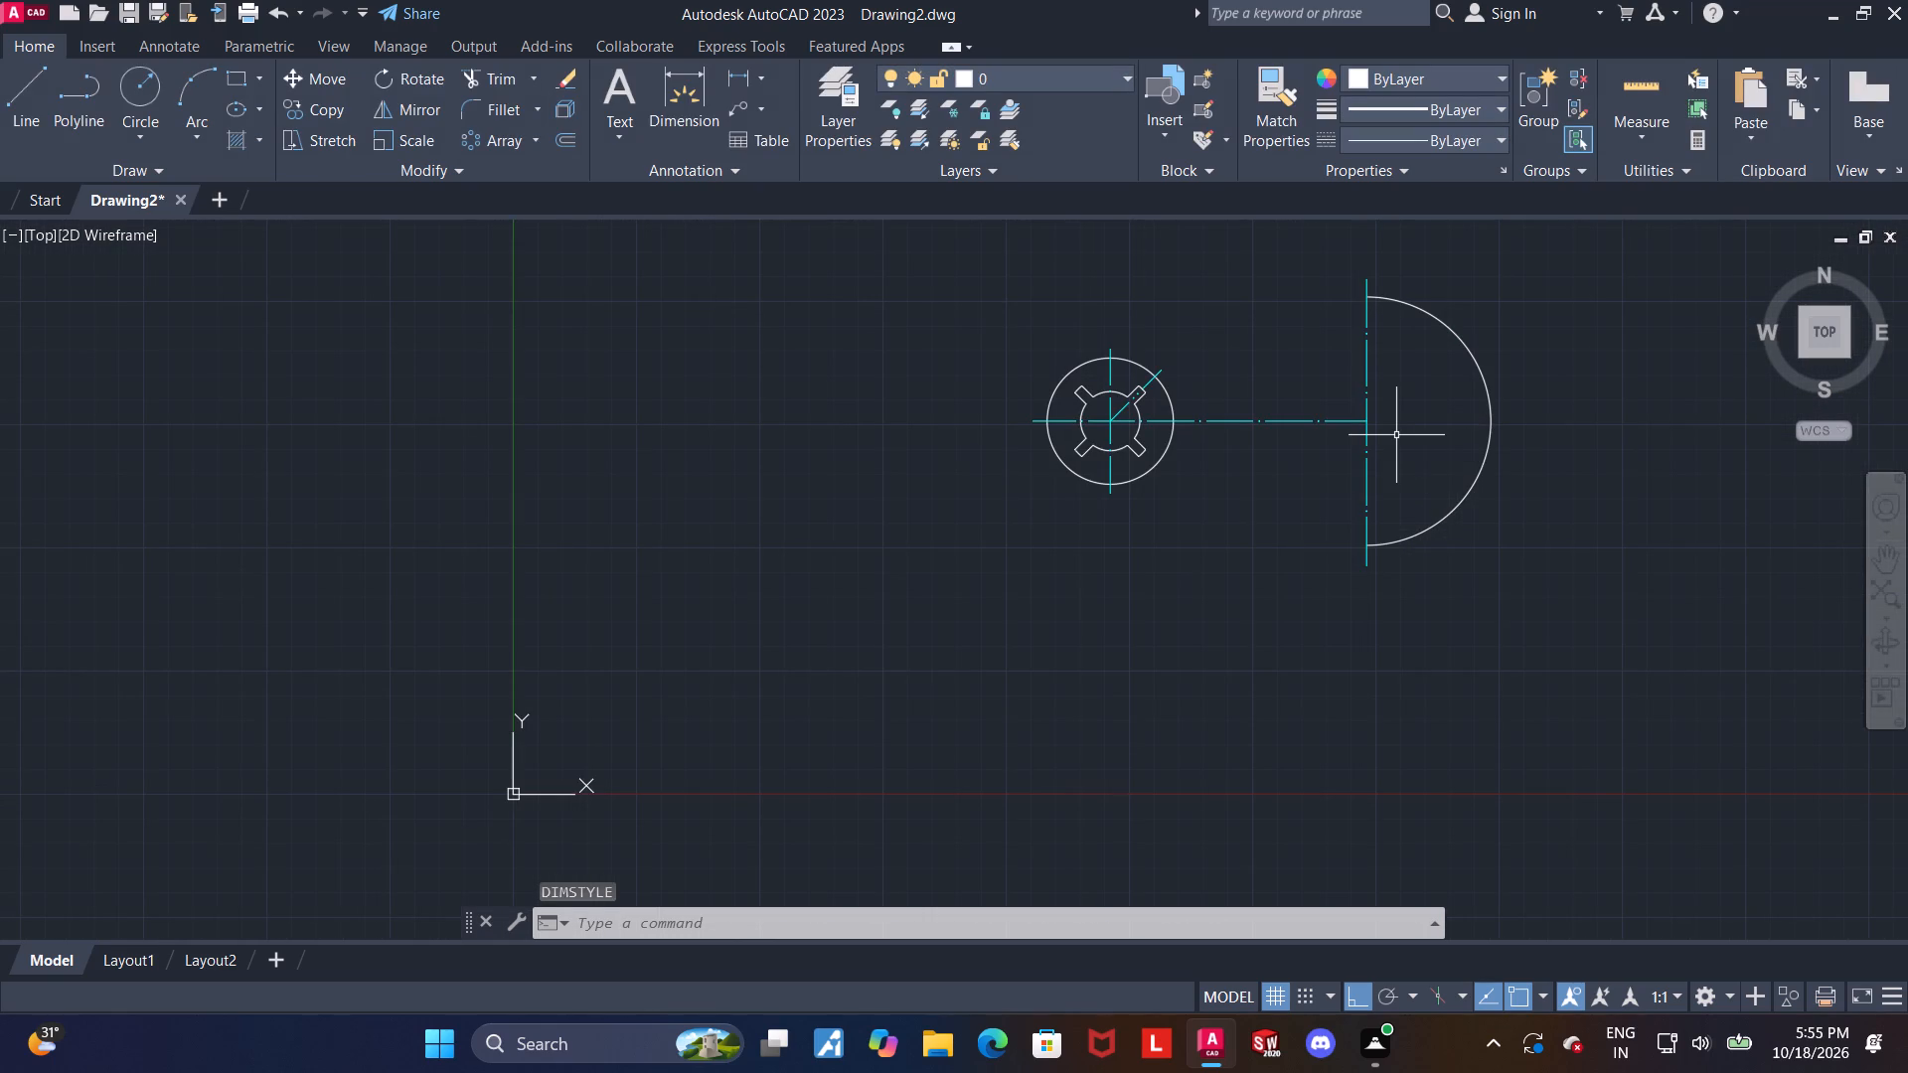
{"action": "scroll", "coordinate": [1396, 435], "scroll_direction": "down", "scroll_amount": 1}
{"action": "scroll", "coordinate": [1416, 351], "scroll_direction": "up", "scroll_amount": 1}
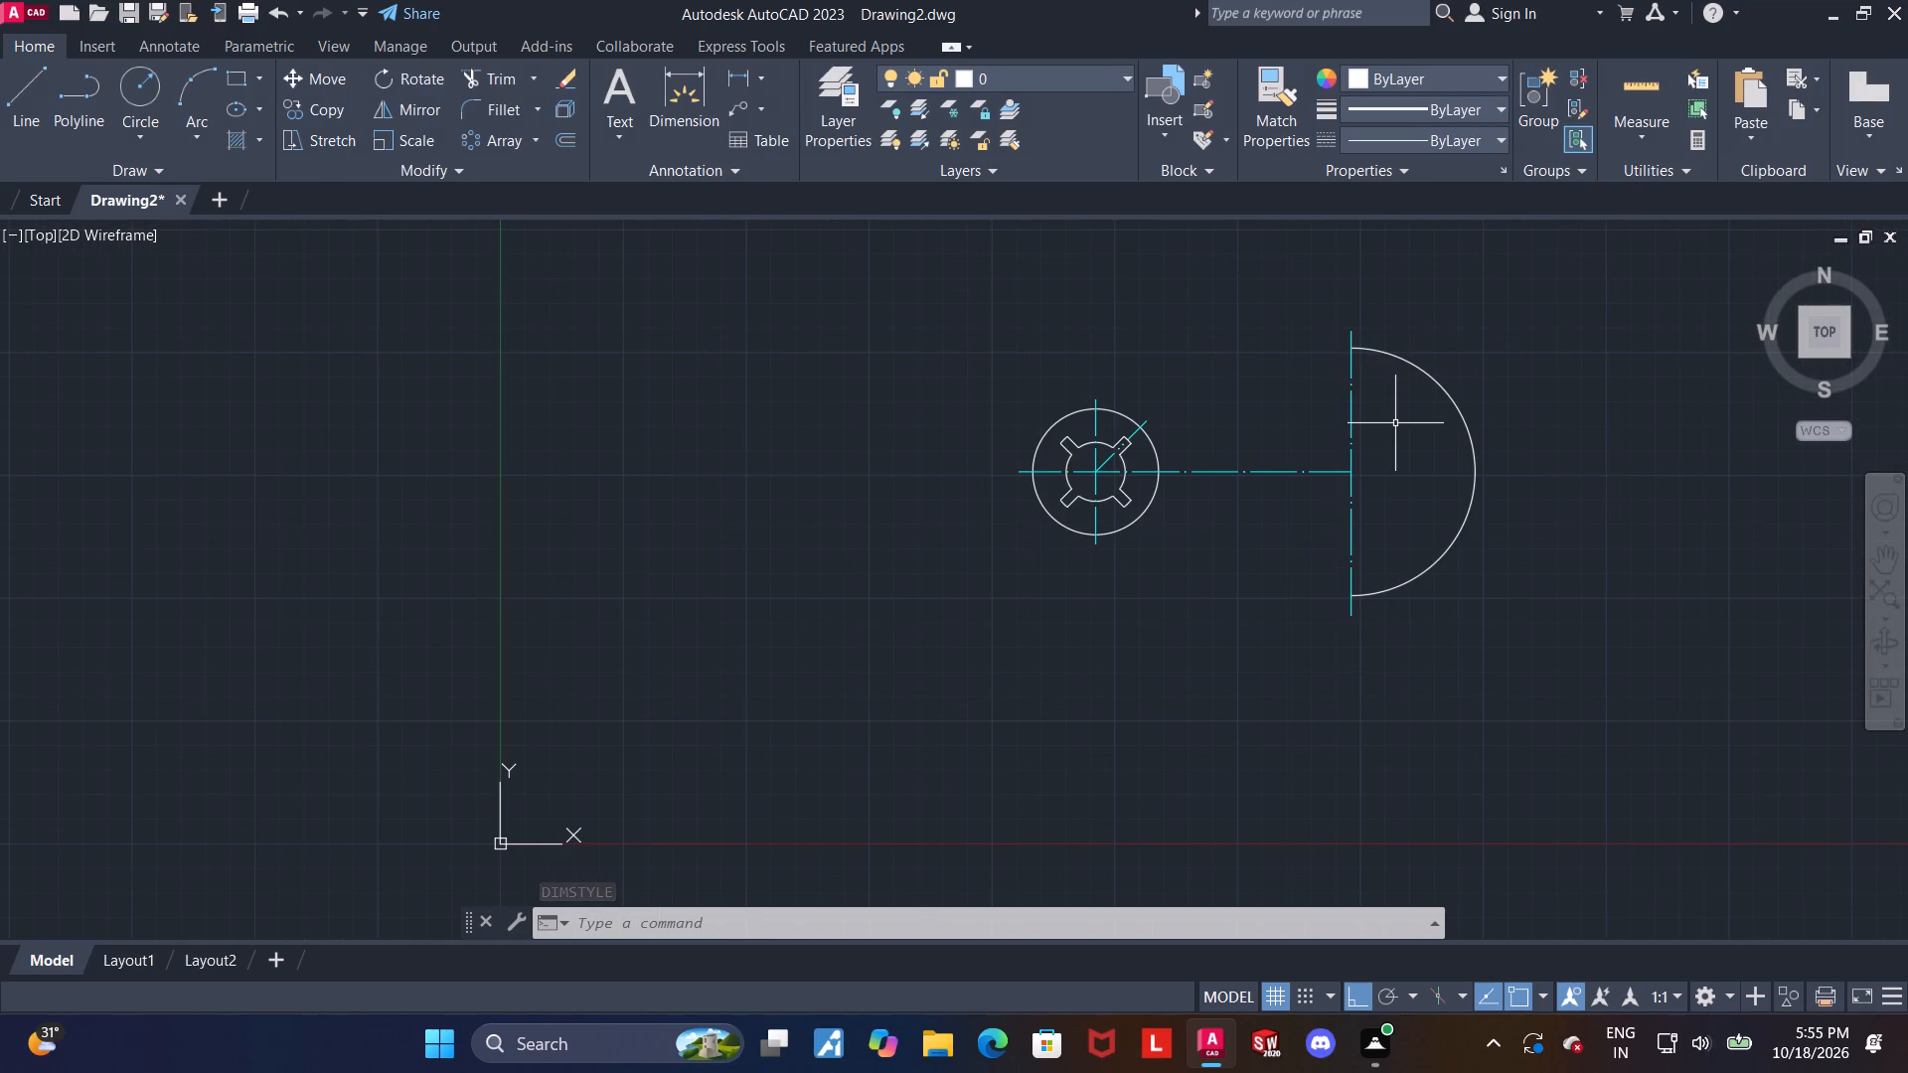
{"action": "left_click", "coordinate": [8, 100]}
{"action": "scroll", "coordinate": [1353, 592], "scroll_direction": "up", "scroll_amount": 3}
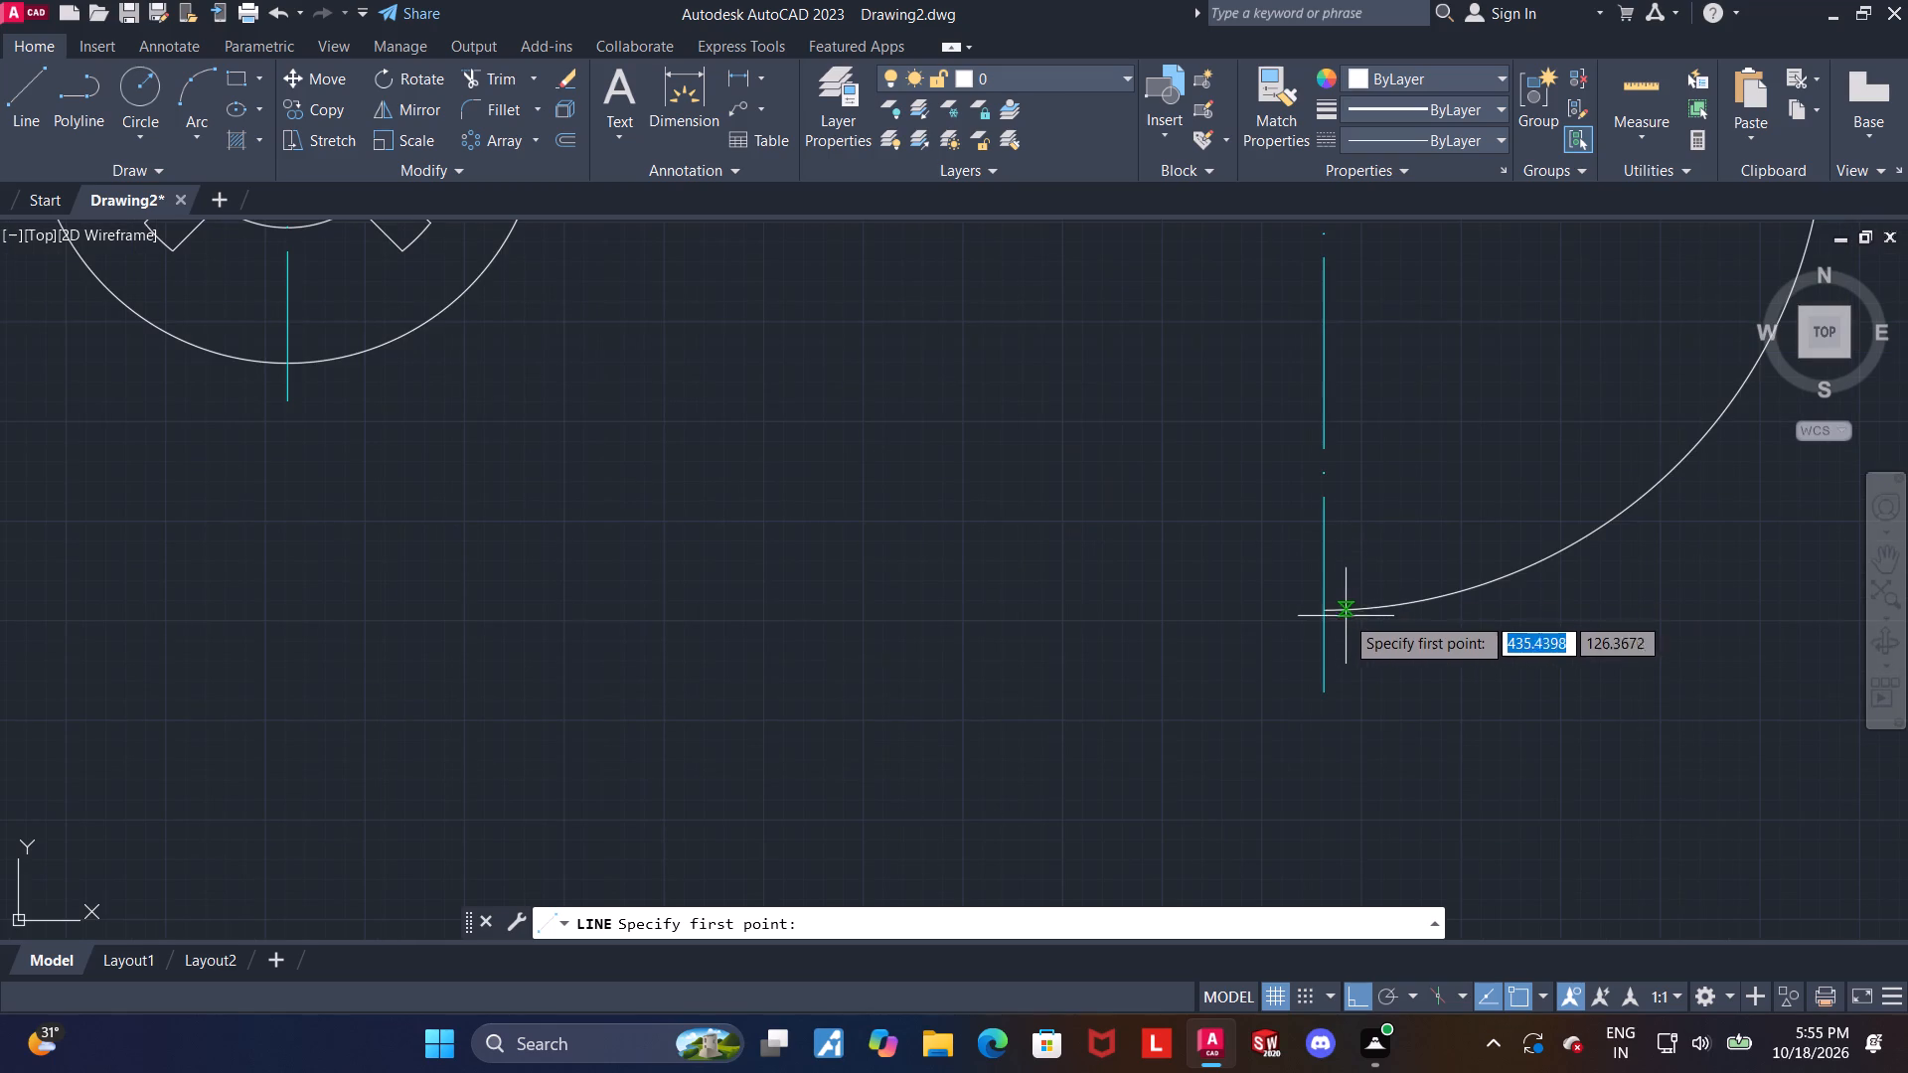
{"action": "scroll", "coordinate": [1325, 610], "scroll_direction": "up", "scroll_amount": 3}
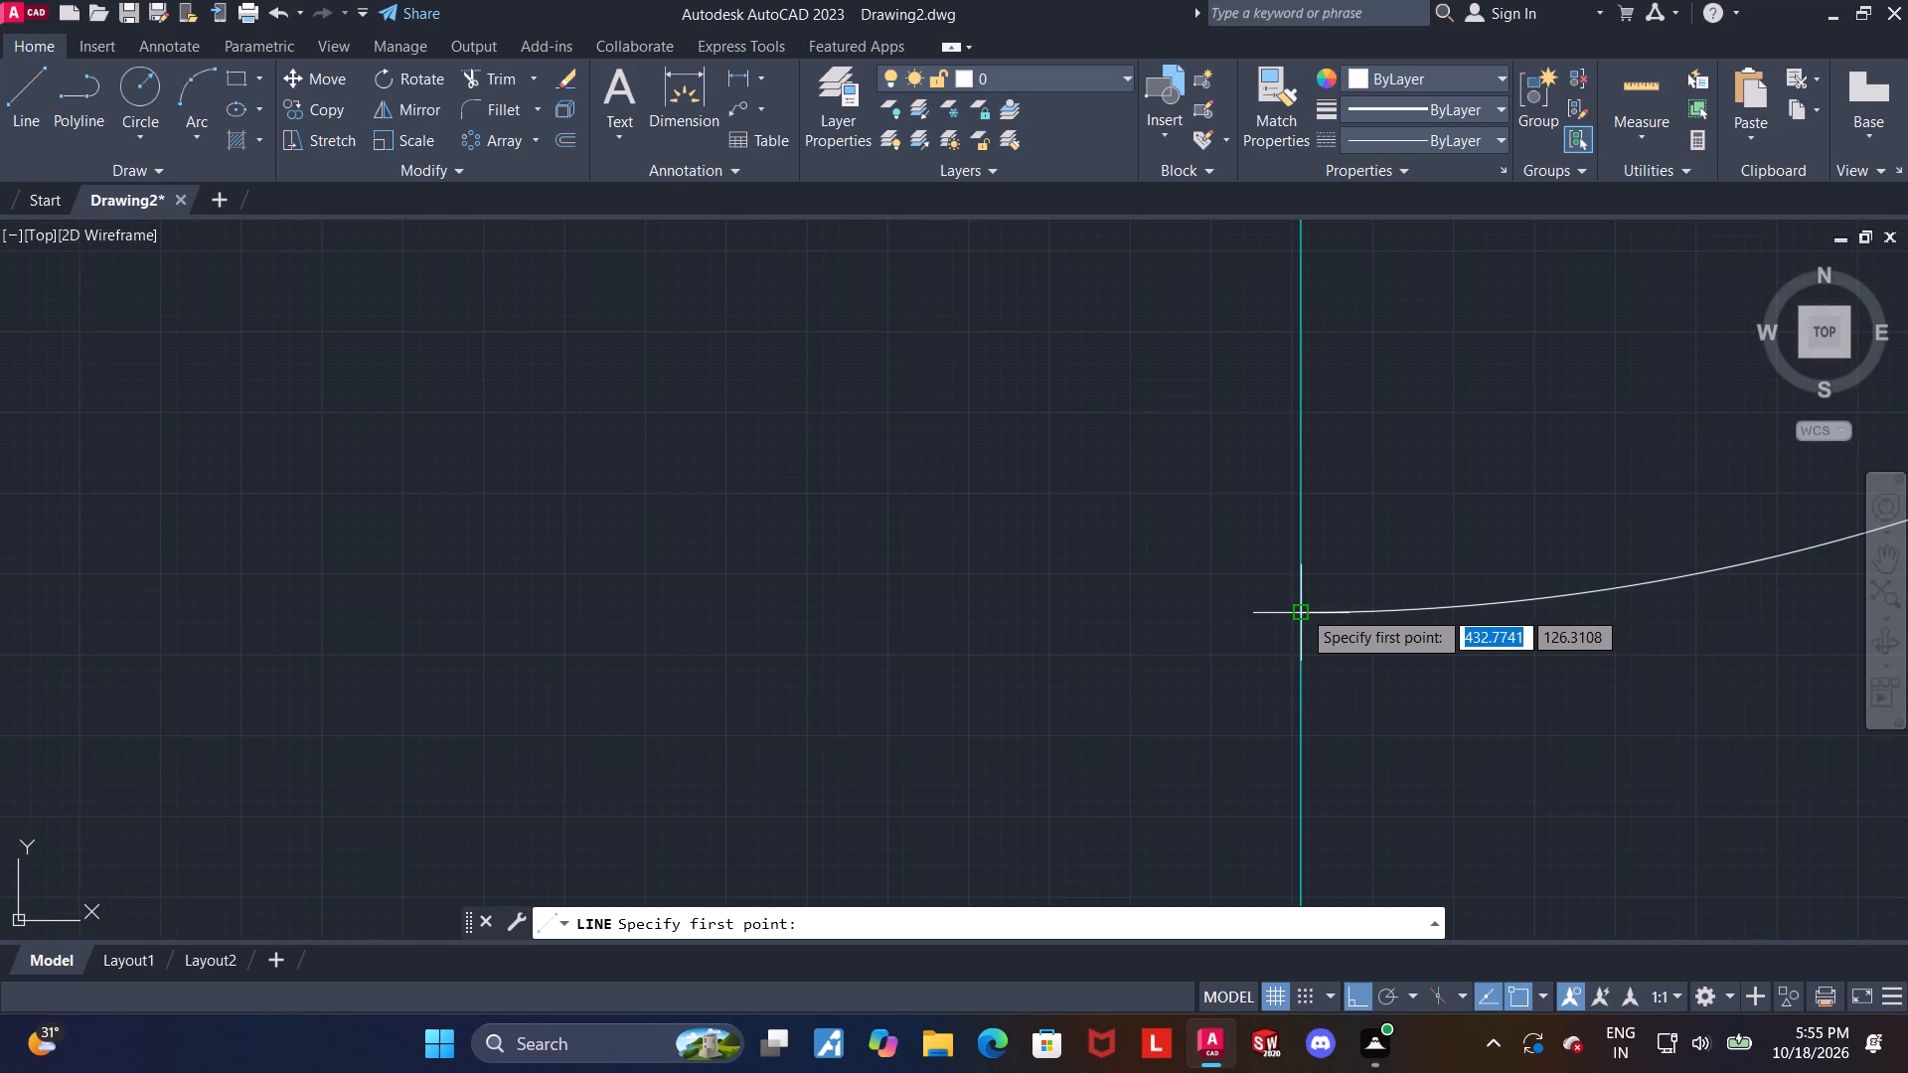
{"action": "left_click", "coordinate": [1301, 609]}
{"action": "scroll", "coordinate": [1301, 609], "scroll_direction": "down", "scroll_amount": 6}
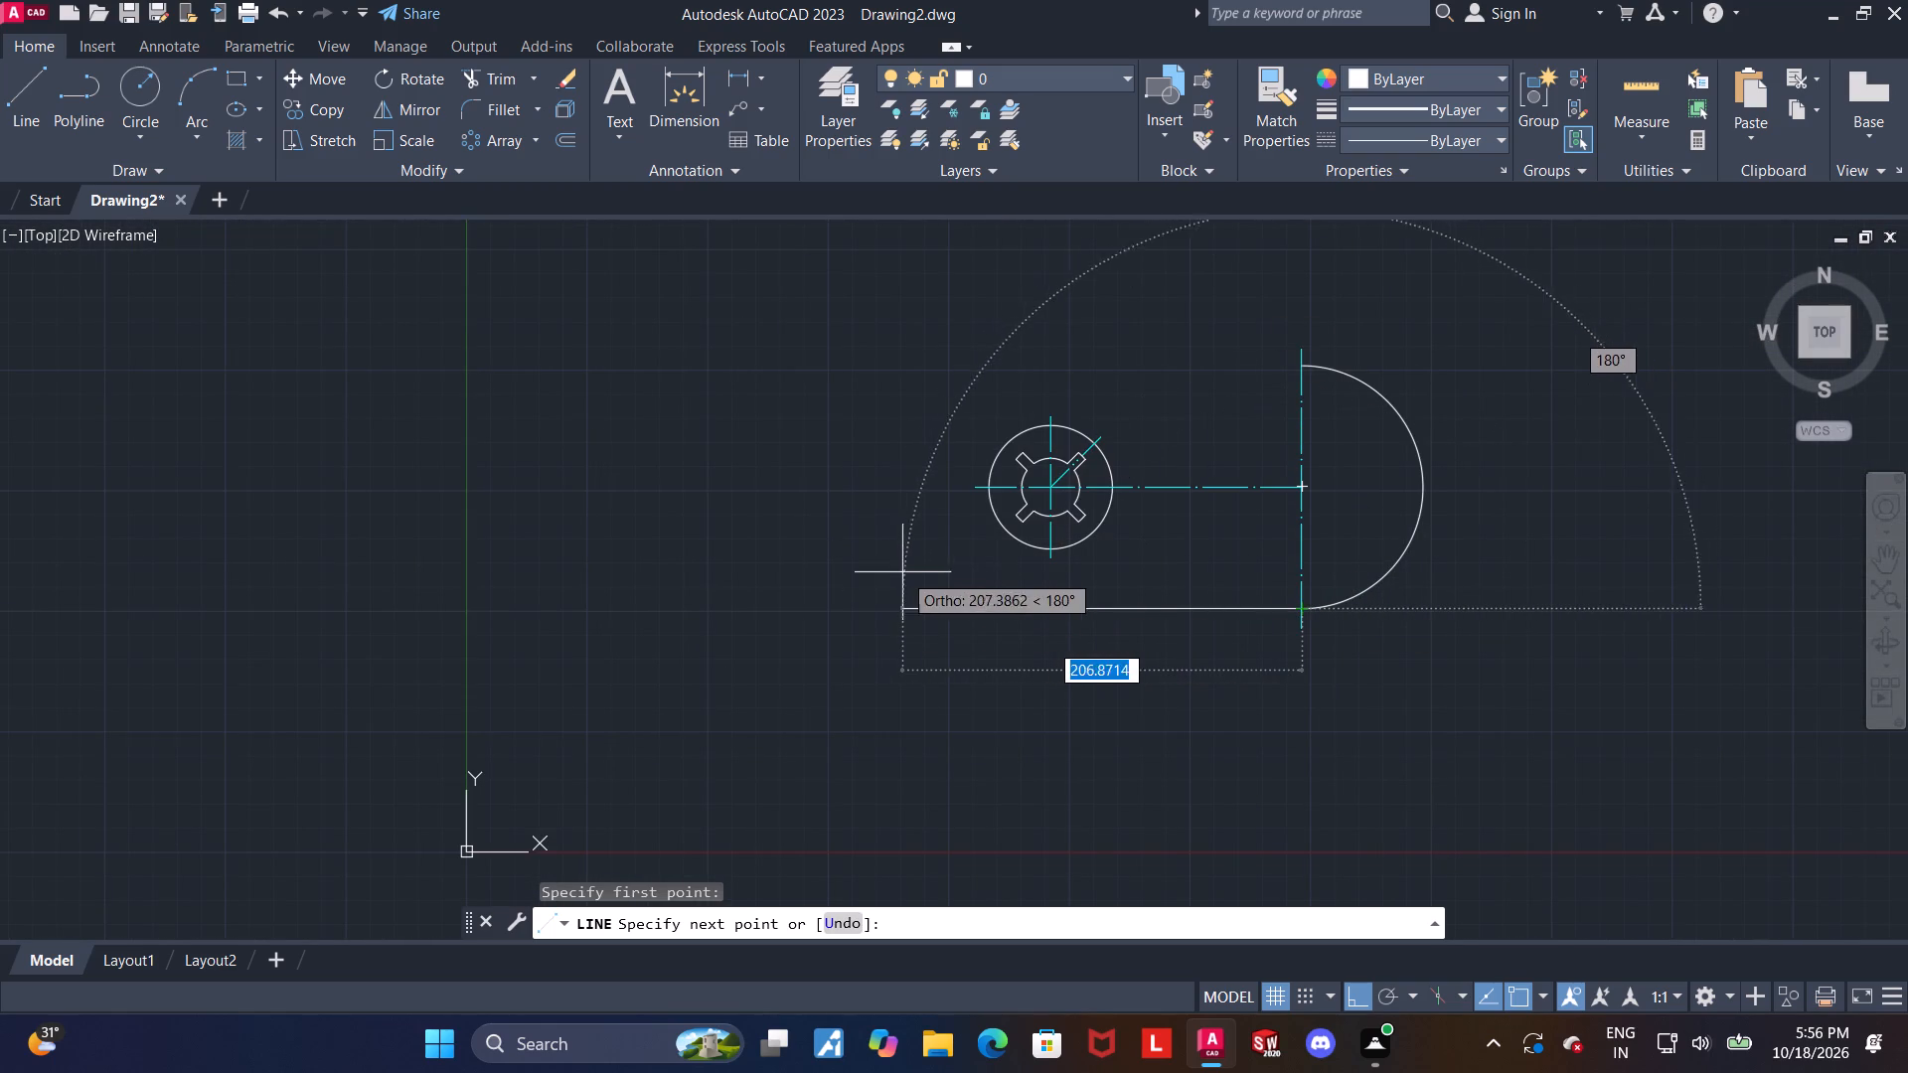
{"action": "left_click", "coordinate": [1026, 590]}
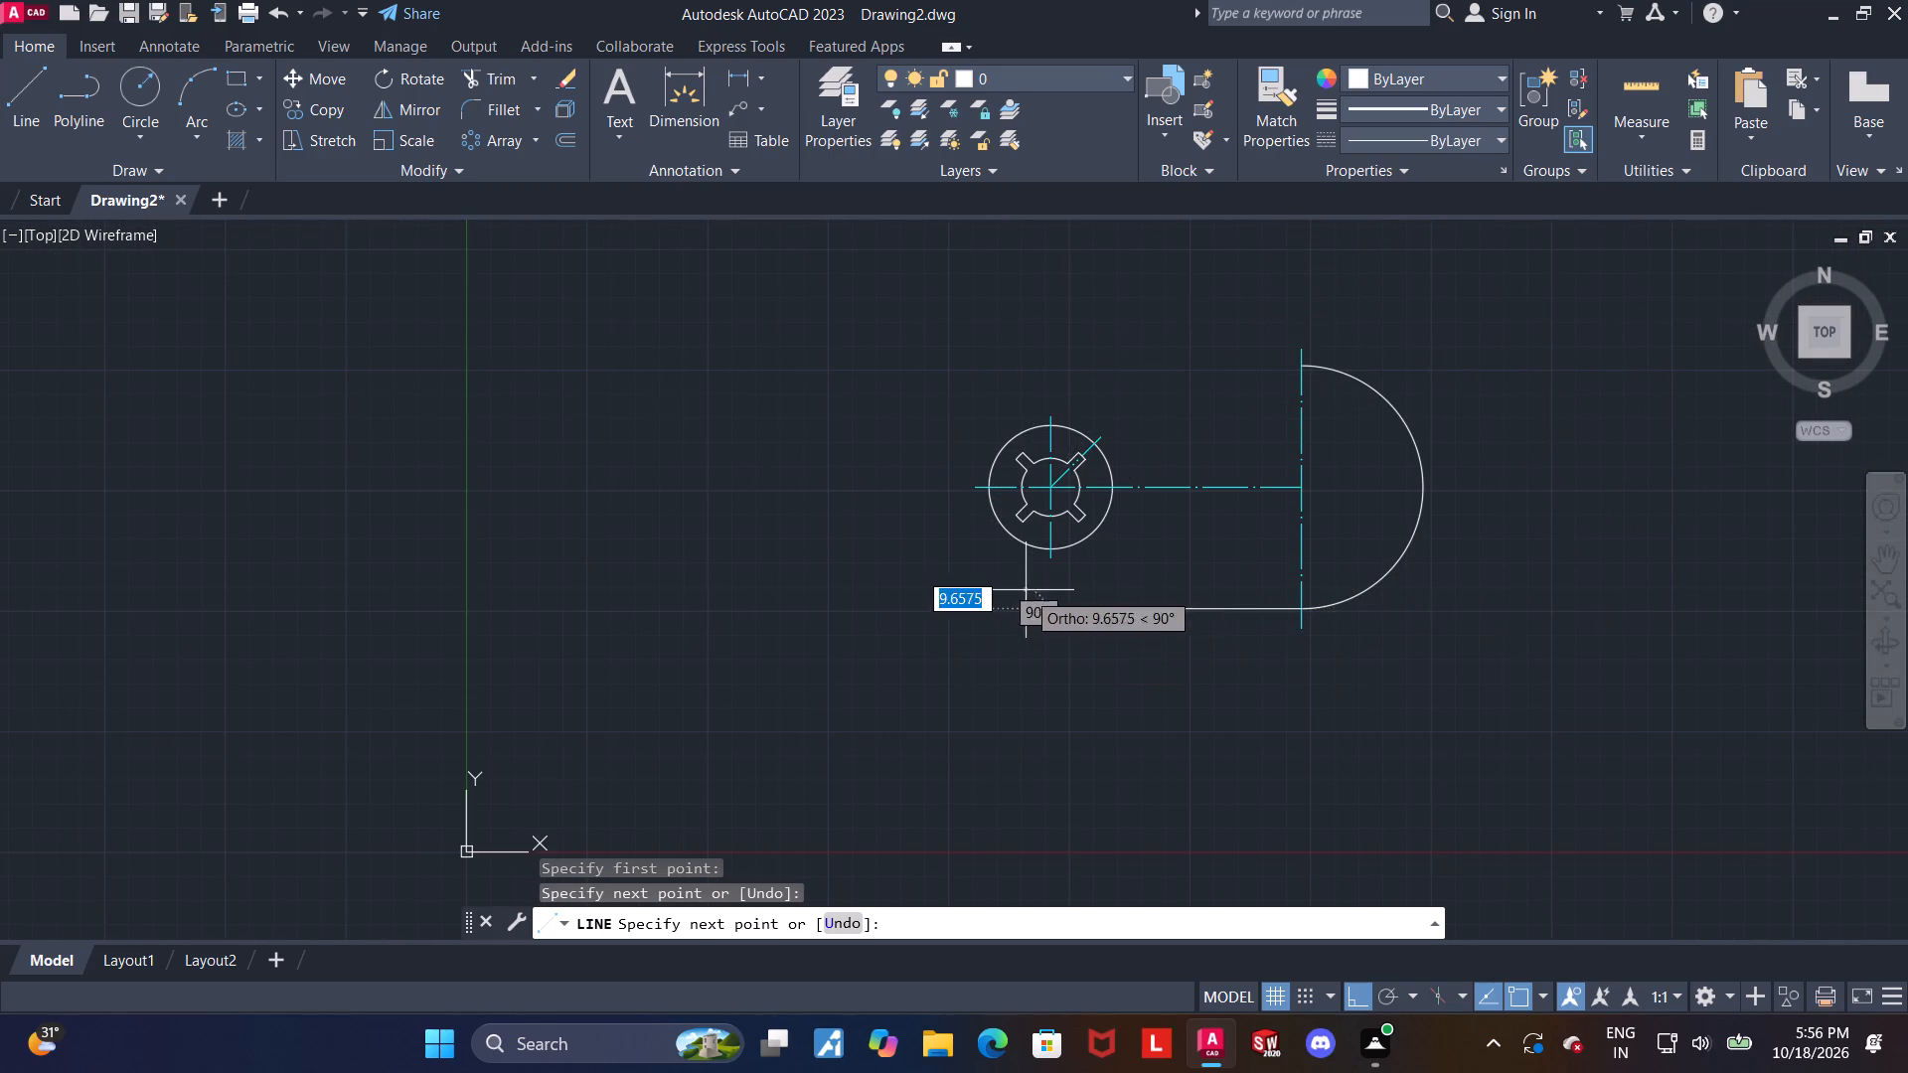
{"action": "key", "text": "Escape"}
Draw a horizontal line about 126 long leftwards from the large arc's upper endpoint, ending just short of the slotted circle's vertical centre line.
{"action": "scroll", "coordinate": [1079, 576], "scroll_direction": "down", "scroll_amount": 1}
{"action": "scroll", "coordinate": [1247, 425], "scroll_direction": "up", "scroll_amount": 1}
{"action": "left_click", "coordinate": [16, 108]}
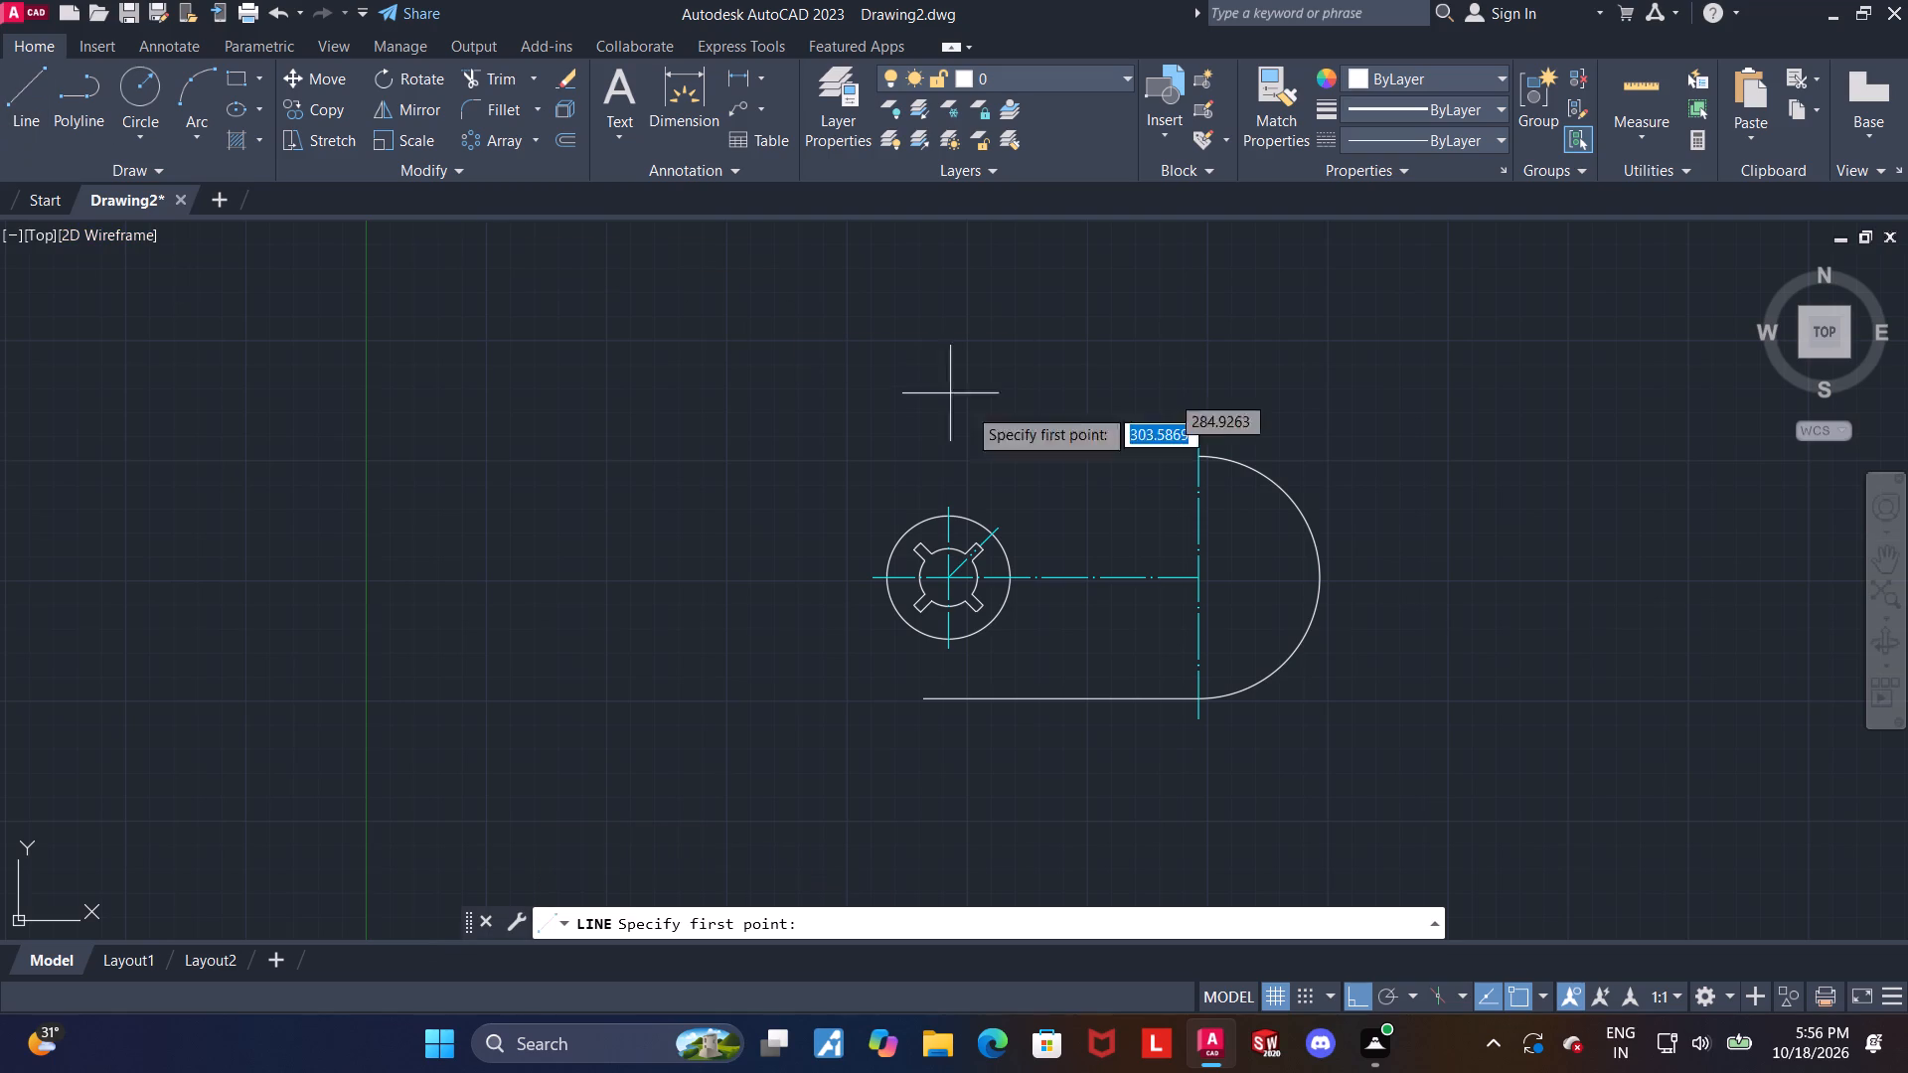
{"action": "scroll", "coordinate": [1196, 460], "scroll_direction": "up", "scroll_amount": 4}
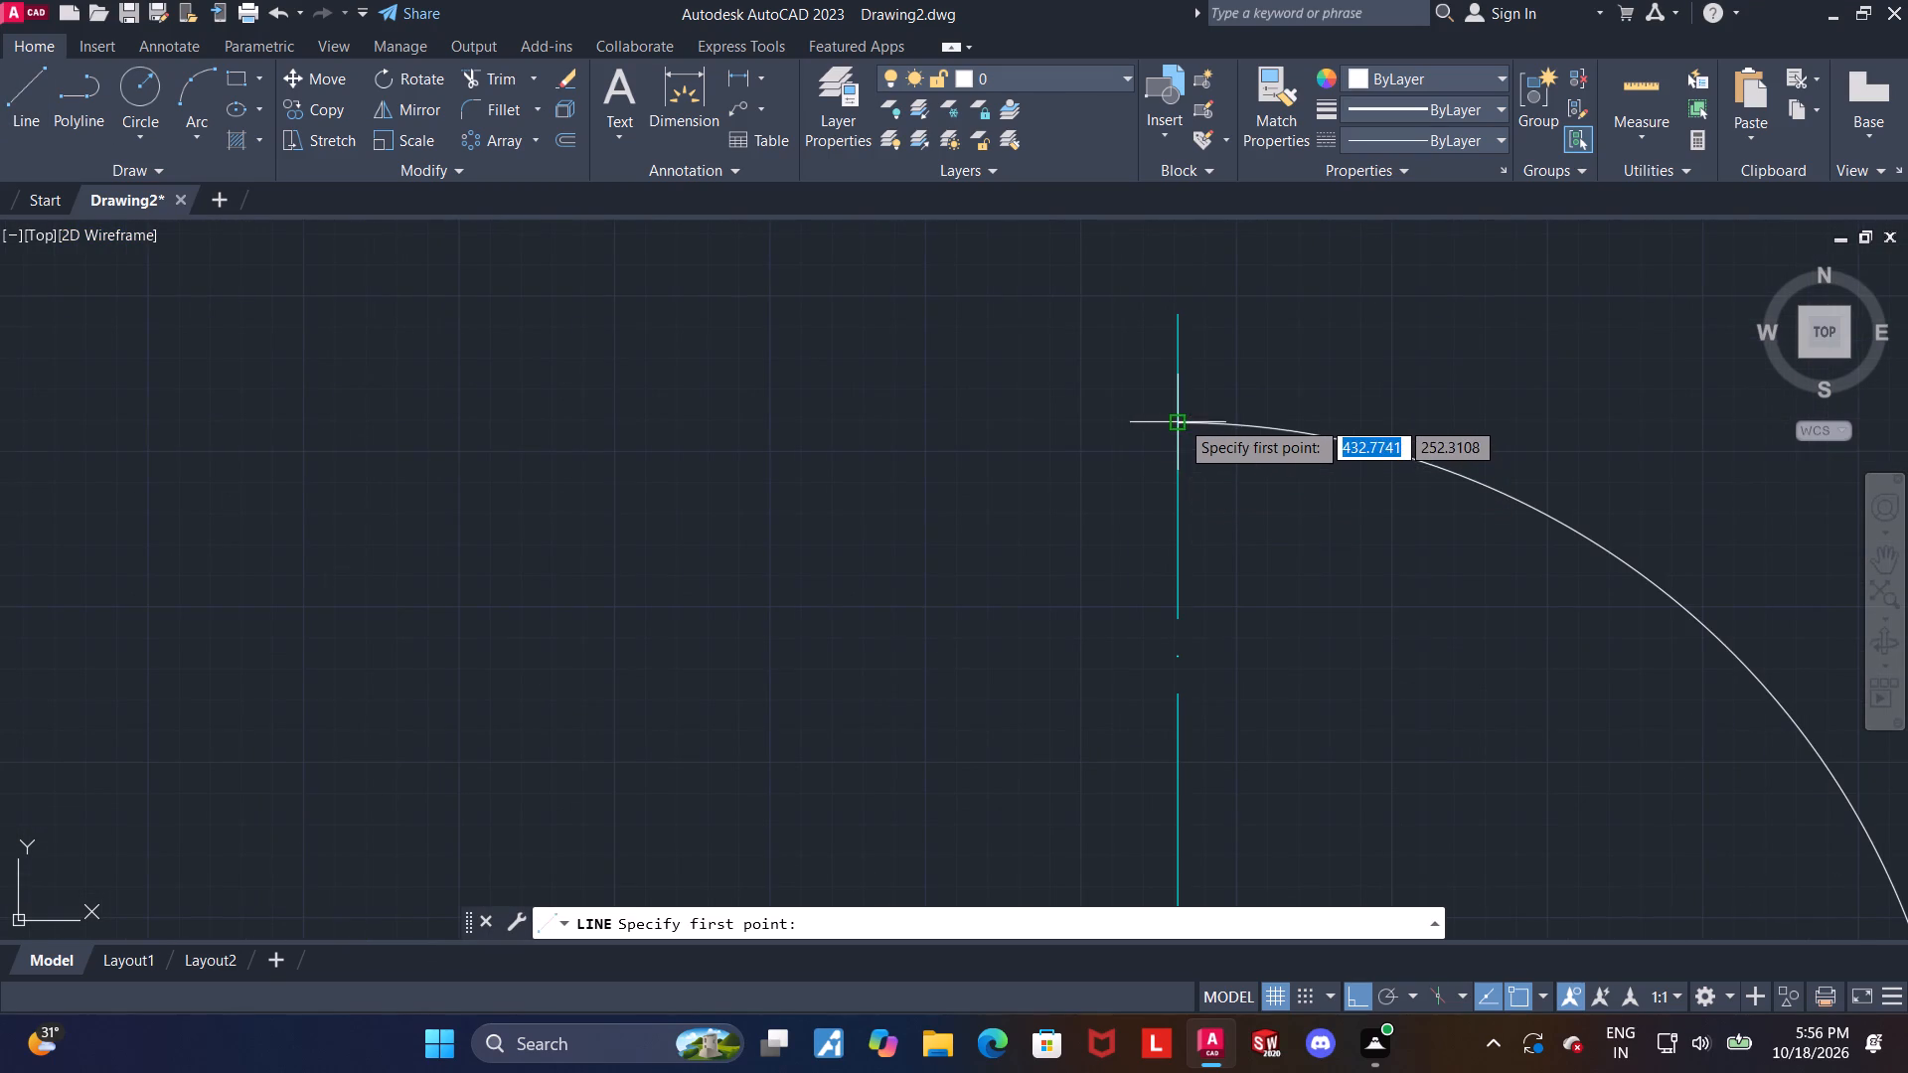
{"action": "scroll", "coordinate": [1180, 421], "scroll_direction": "up", "scroll_amount": 3}
{"action": "left_click", "coordinate": [1153, 414]}
{"action": "scroll", "coordinate": [1156, 433], "scroll_direction": "down", "scroll_amount": 5}
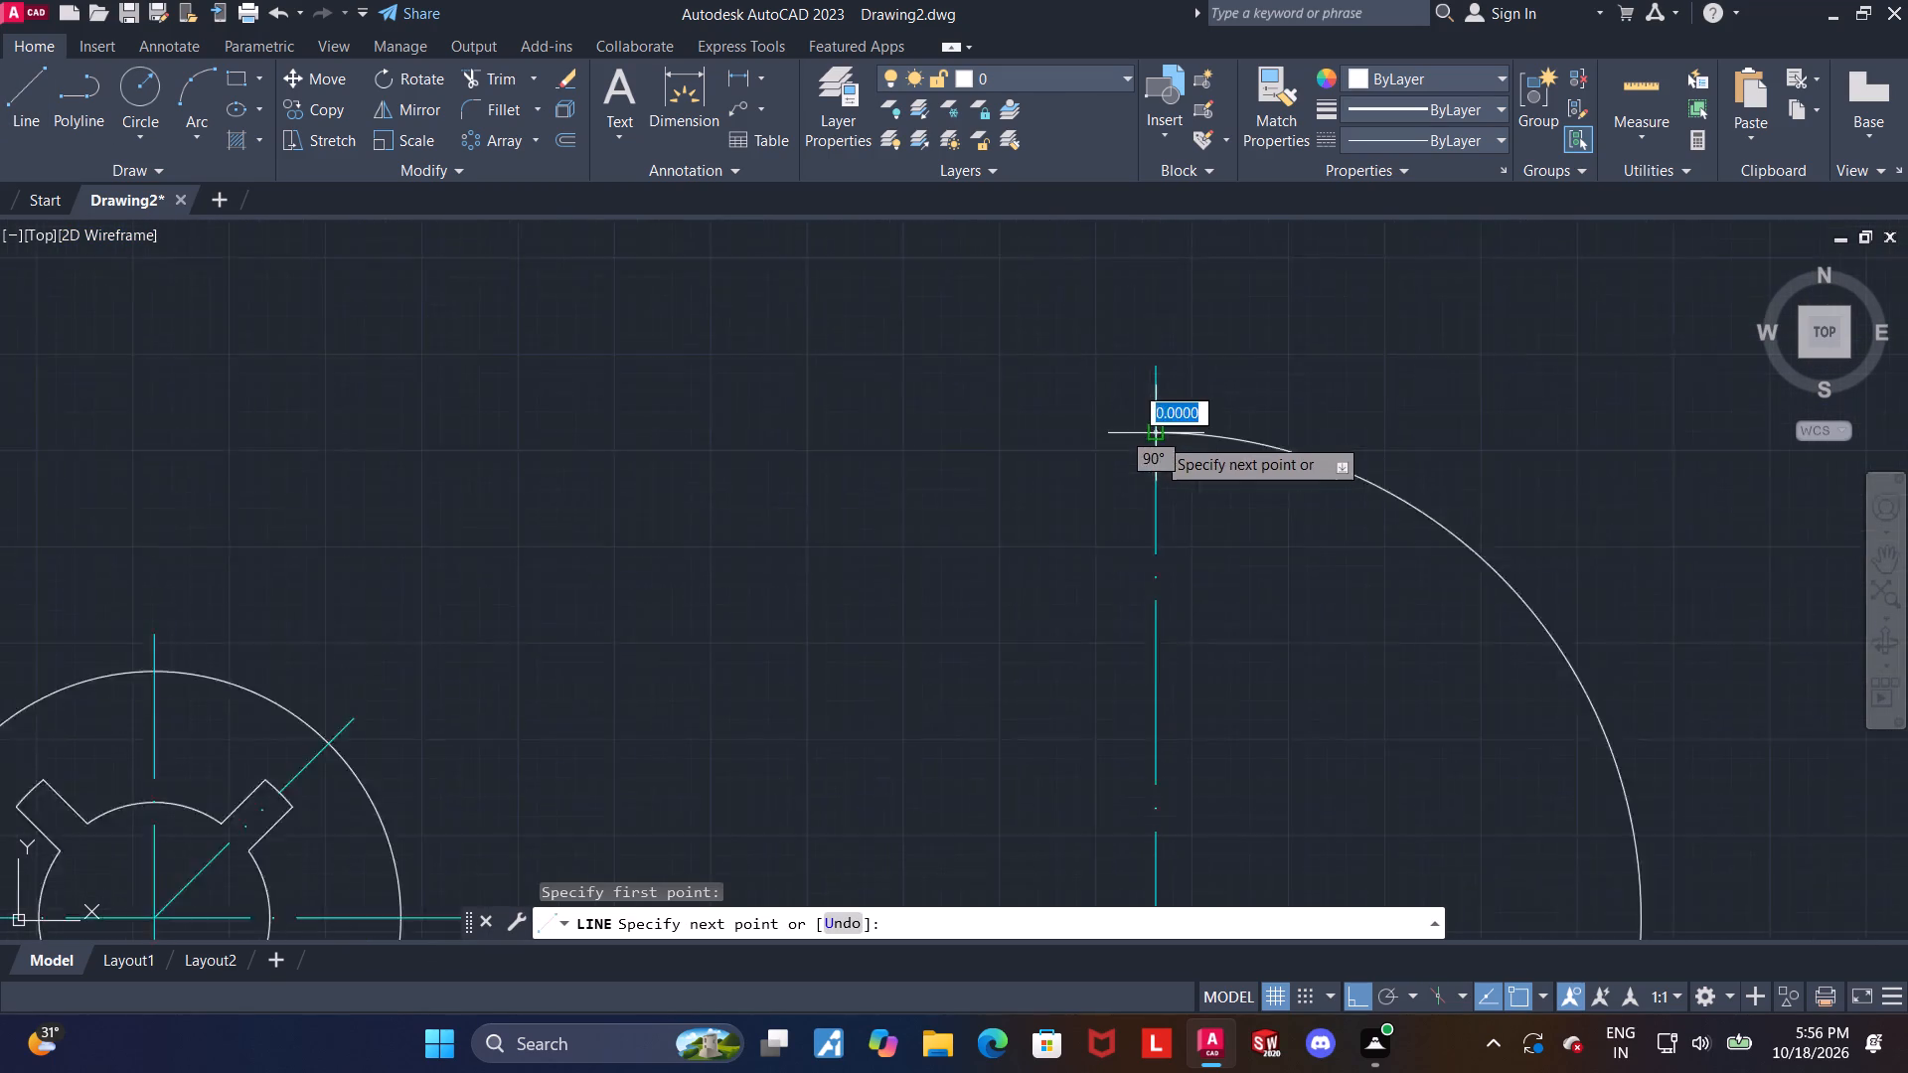
{"action": "left_click", "coordinate": [549, 439]}
{"action": "key", "text": "Escape"}
{"action": "scroll", "coordinate": [549, 439], "scroll_direction": "down", "scroll_amount": 2}
{"action": "middle_click_drag", "start_coordinate": [799, 540], "coordinate": [790, 520]}
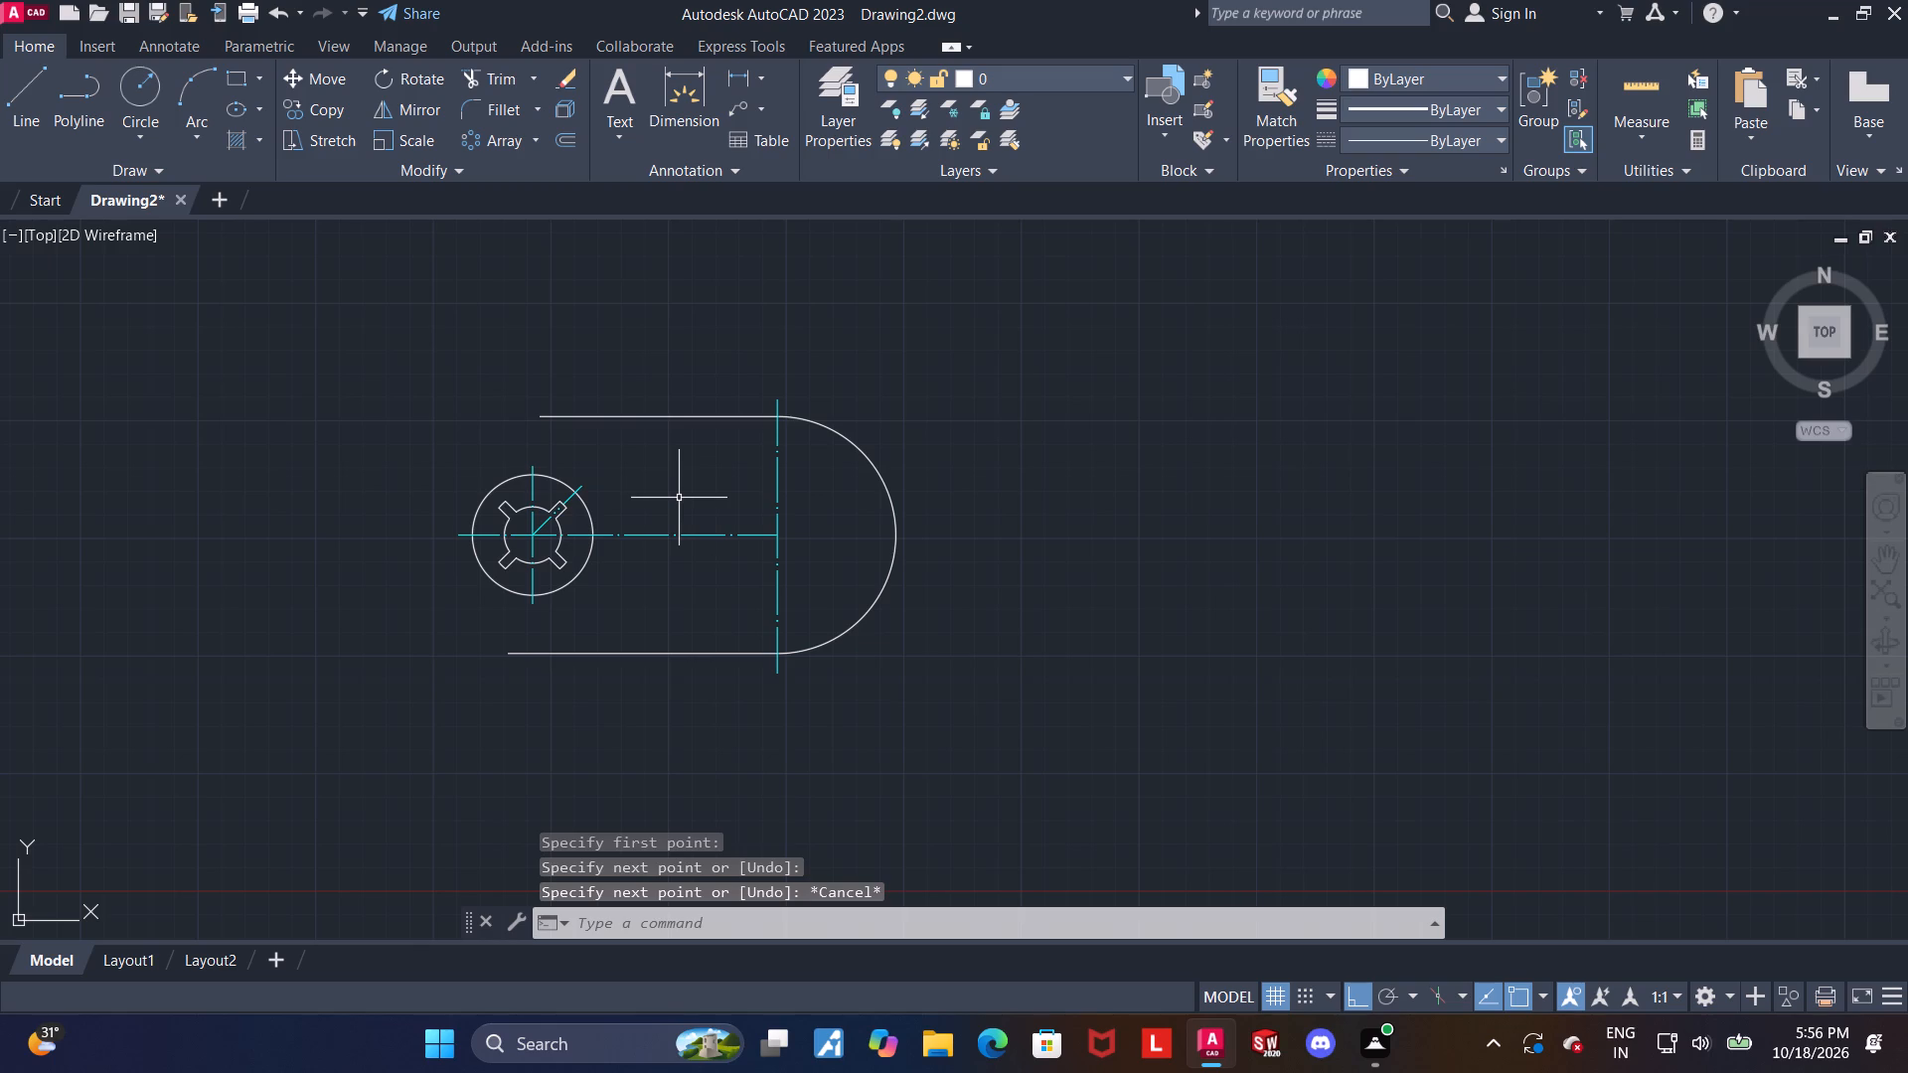
Draw a circle of diameter 68 centred where the horizontal centre line meets the large arc's vertical centre line.
{"action": "scroll", "coordinate": [814, 535], "scroll_direction": "up", "scroll_amount": 1}
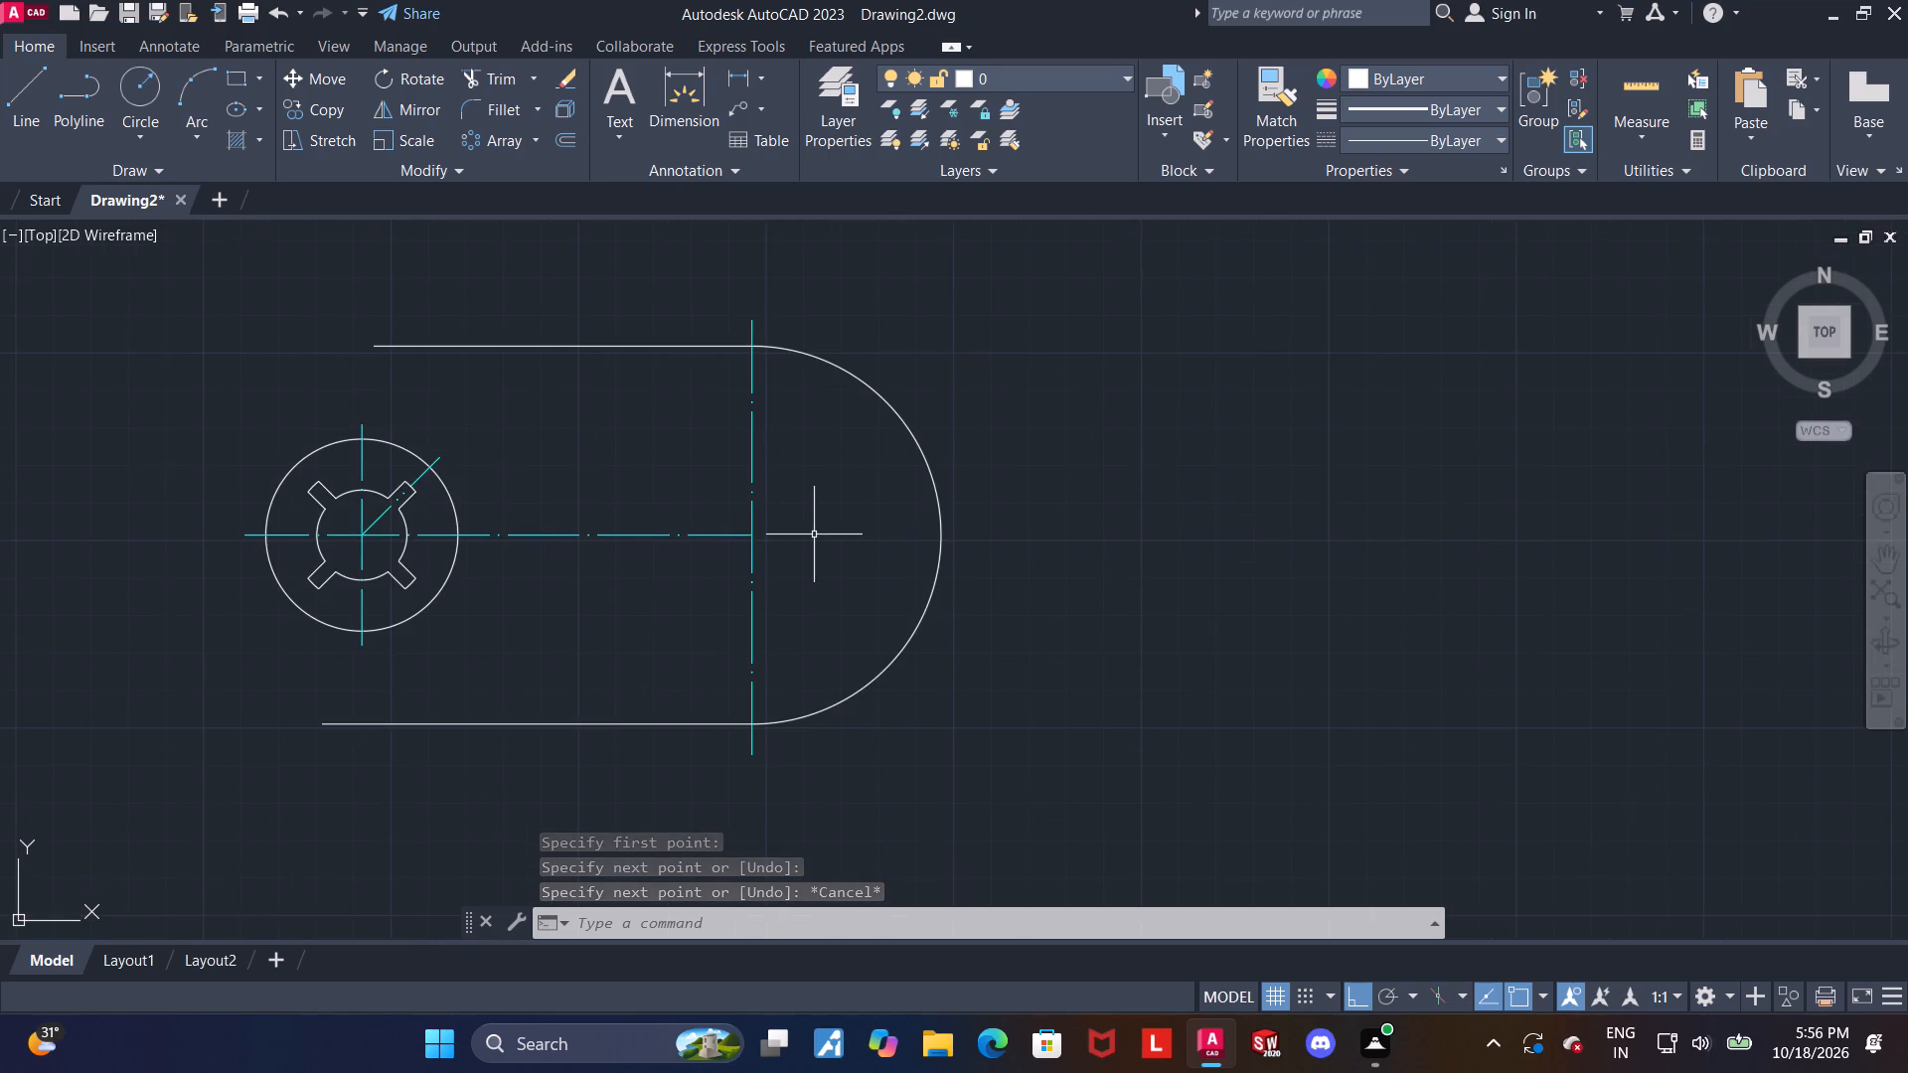
{"action": "scroll", "coordinate": [814, 535], "scroll_direction": "up", "scroll_amount": 1}
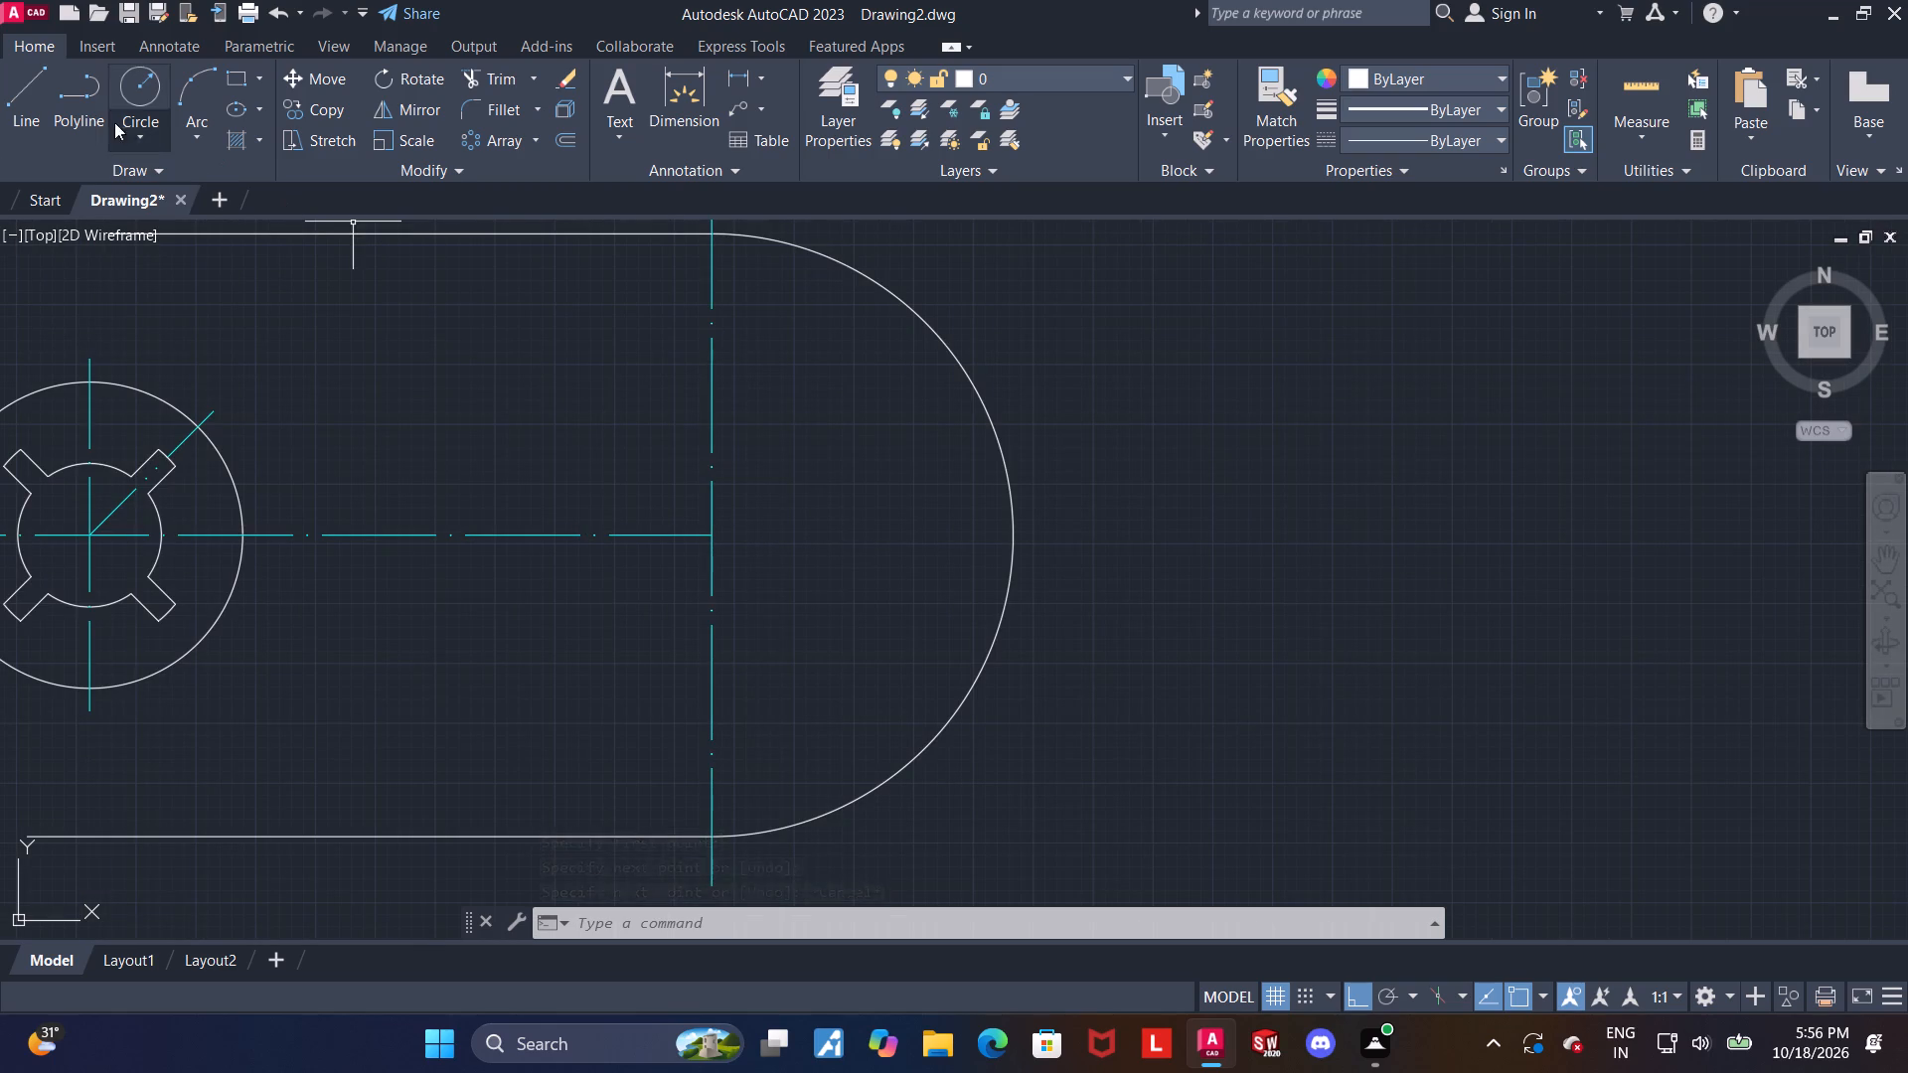
{"action": "left_click", "coordinate": [127, 83]}
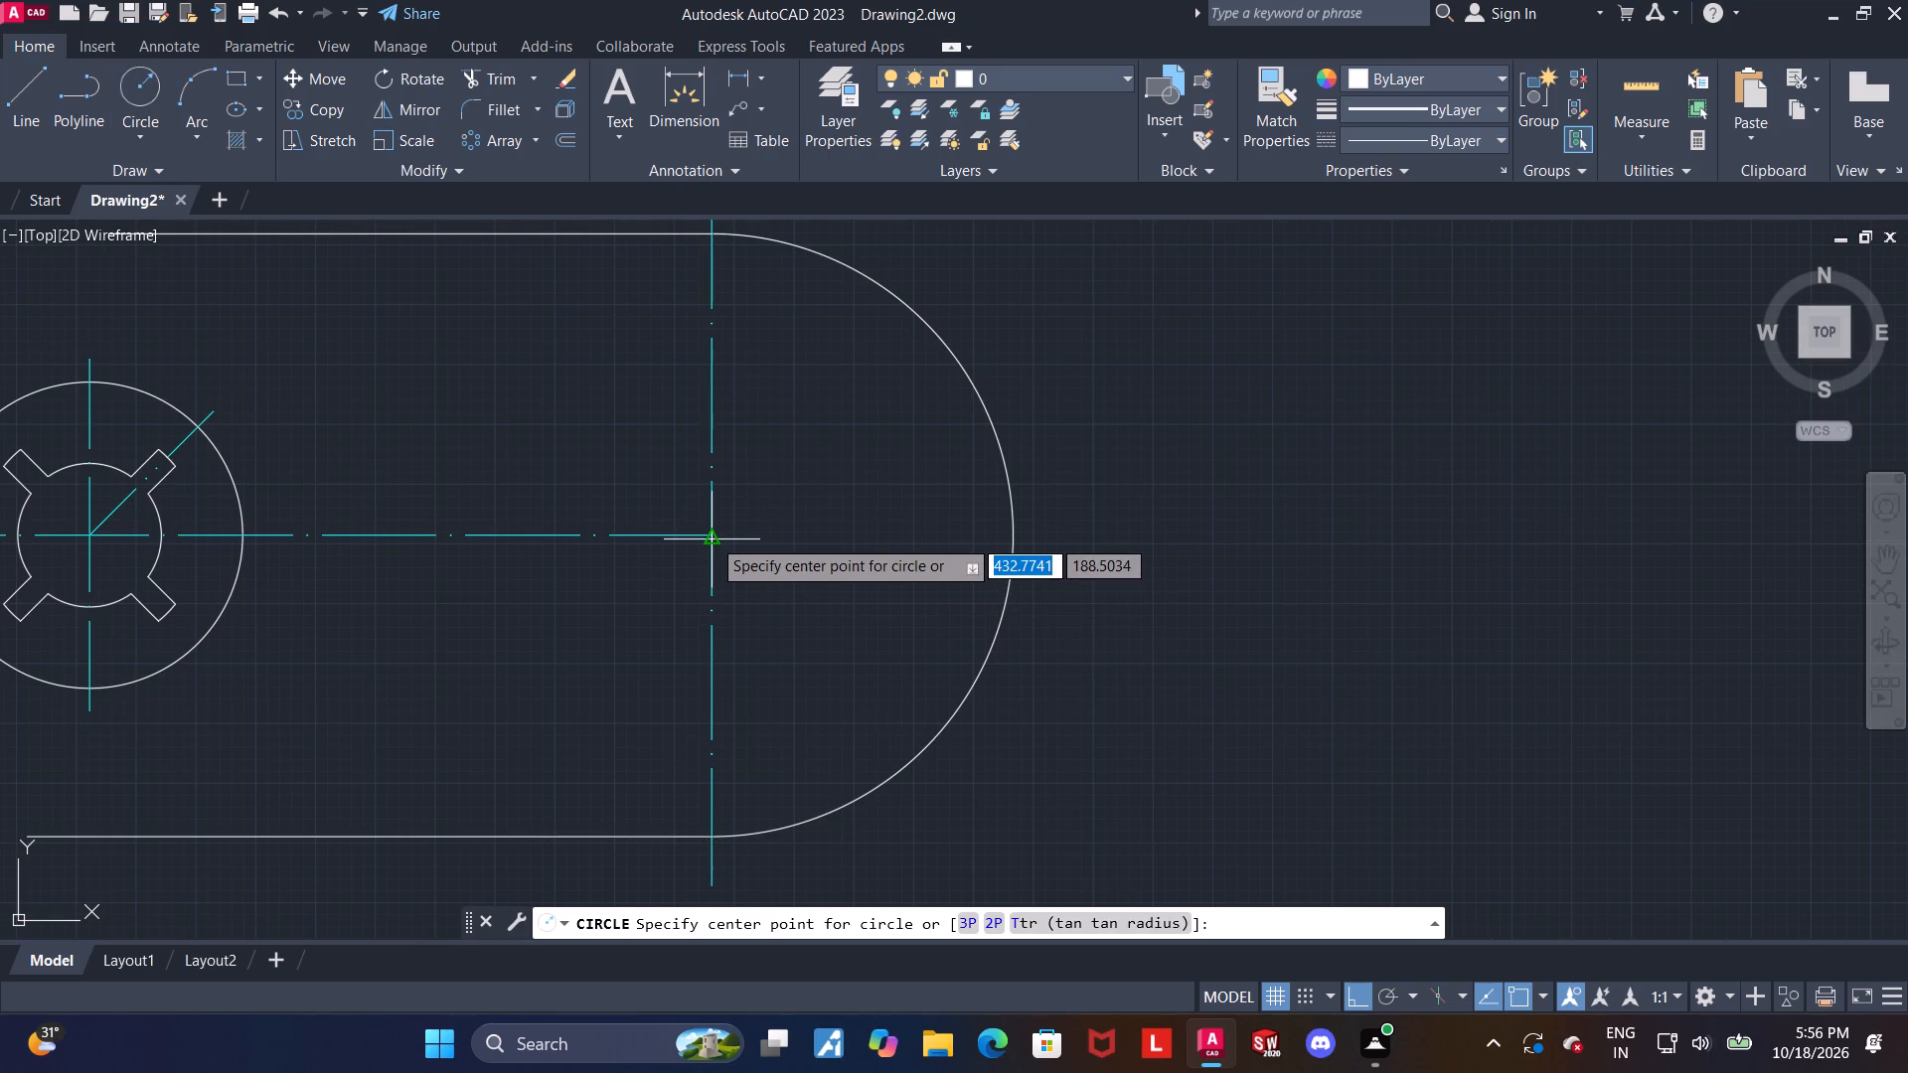
{"action": "scroll", "coordinate": [715, 548], "scroll_direction": "up", "scroll_amount": 3}
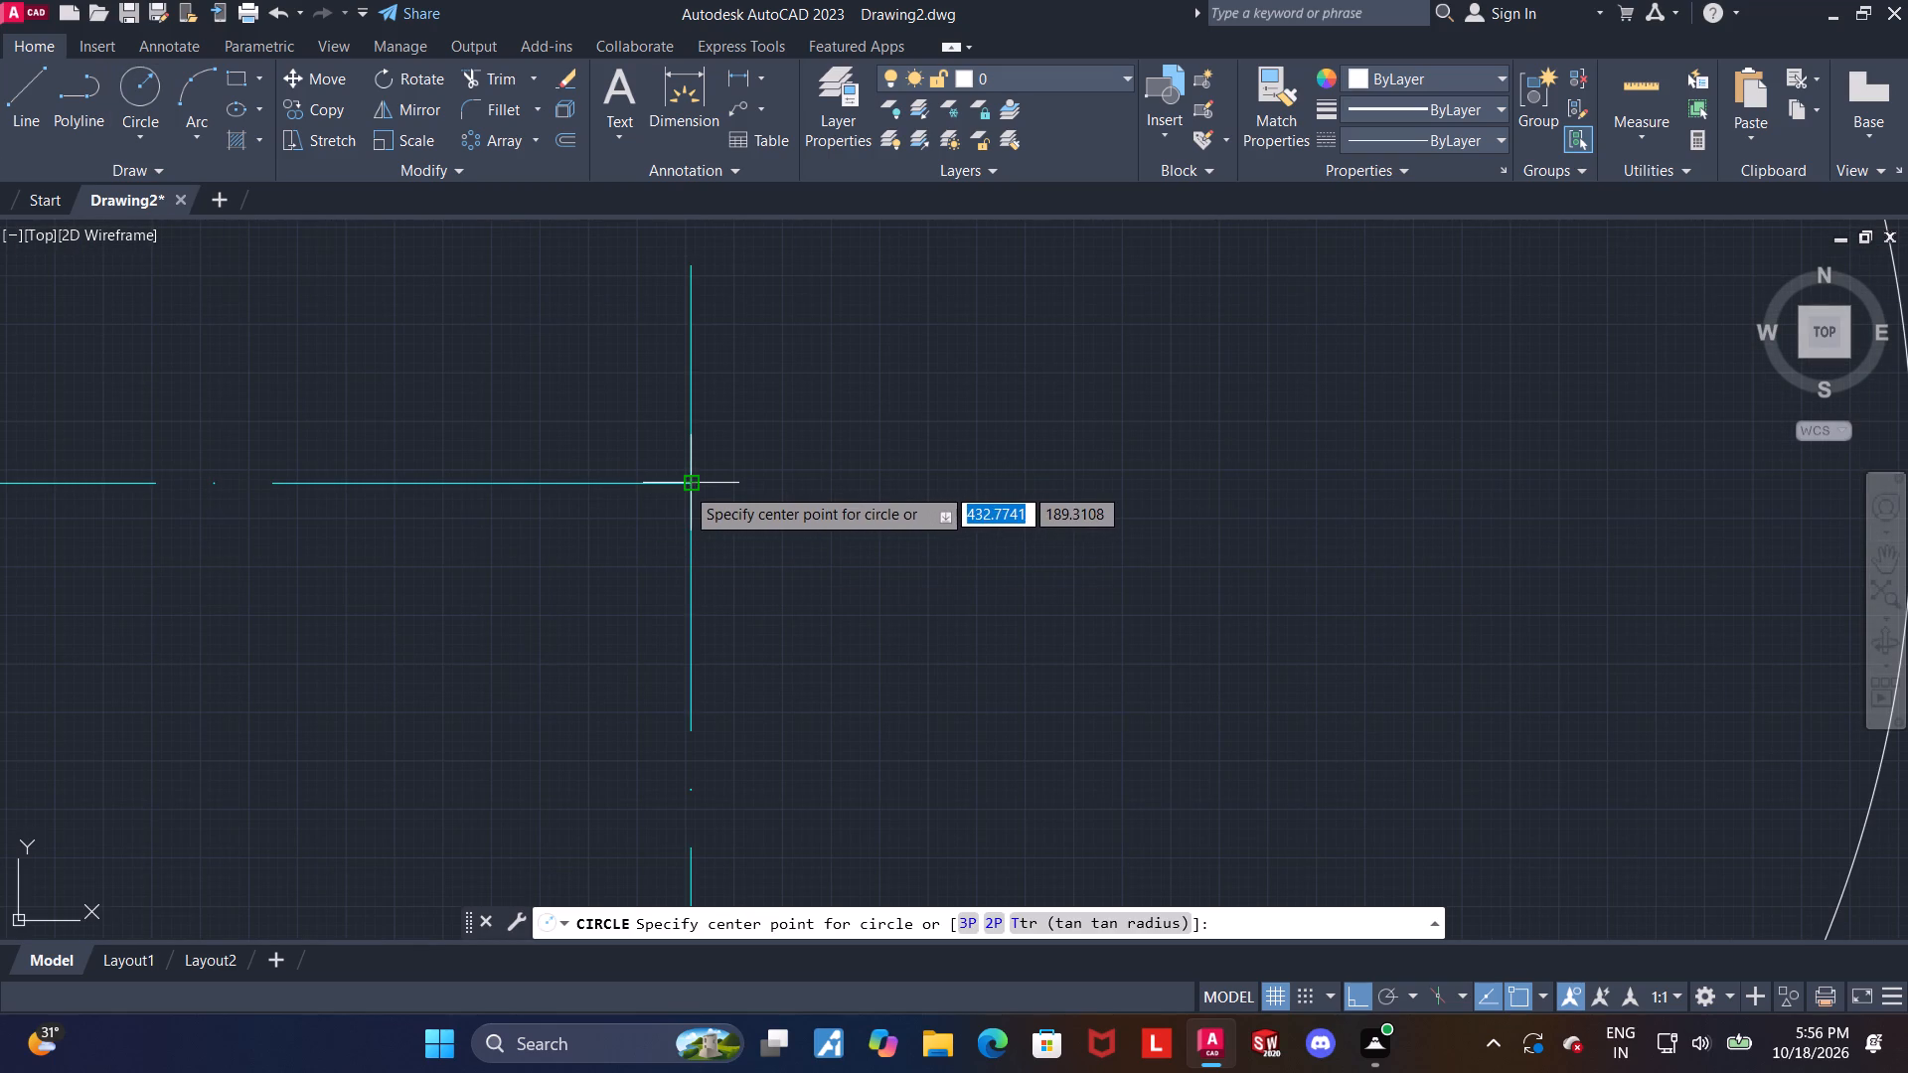
{"action": "left_click", "coordinate": [686, 486]}
{"action": "scroll", "coordinate": [703, 497], "scroll_direction": "down", "scroll_amount": 5}
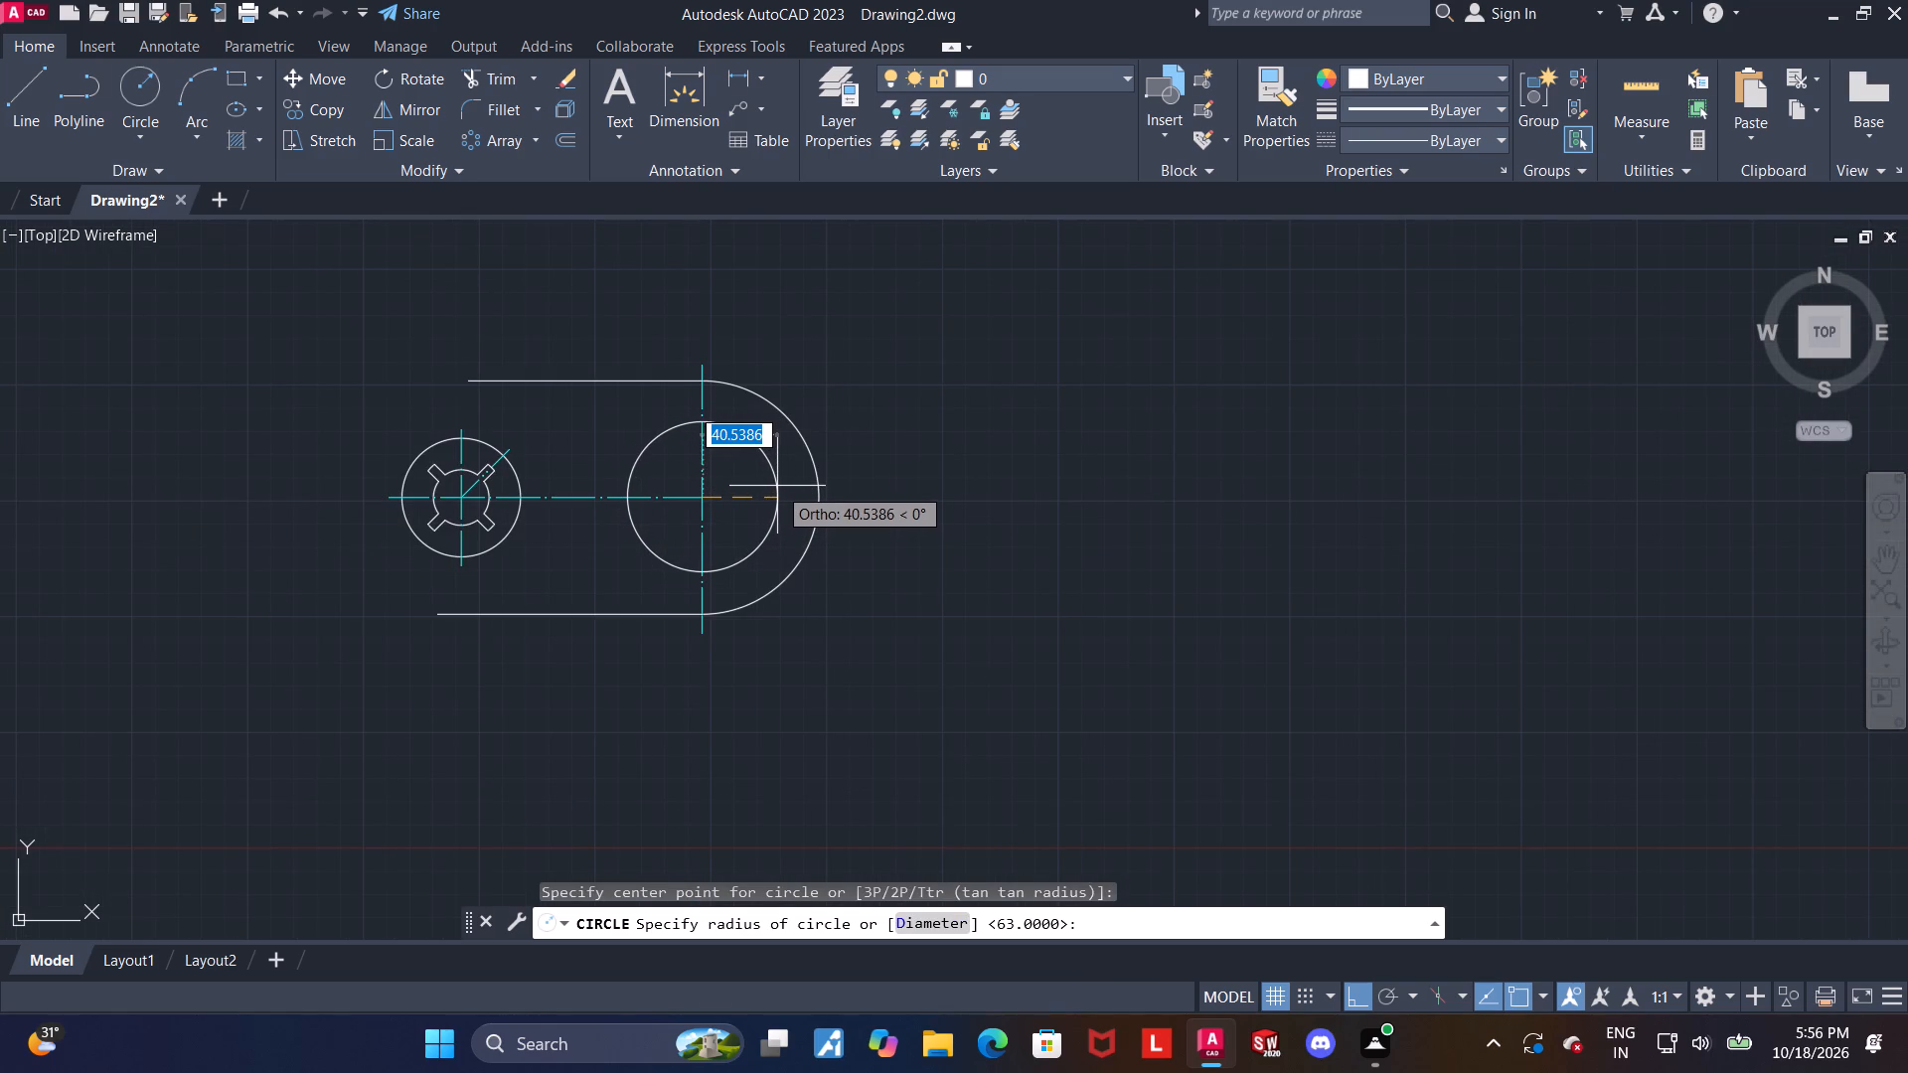
{"action": "key", "text": "d"}
{"action": "key", "text": "Return"}
{"action": "key", "text": "6"}
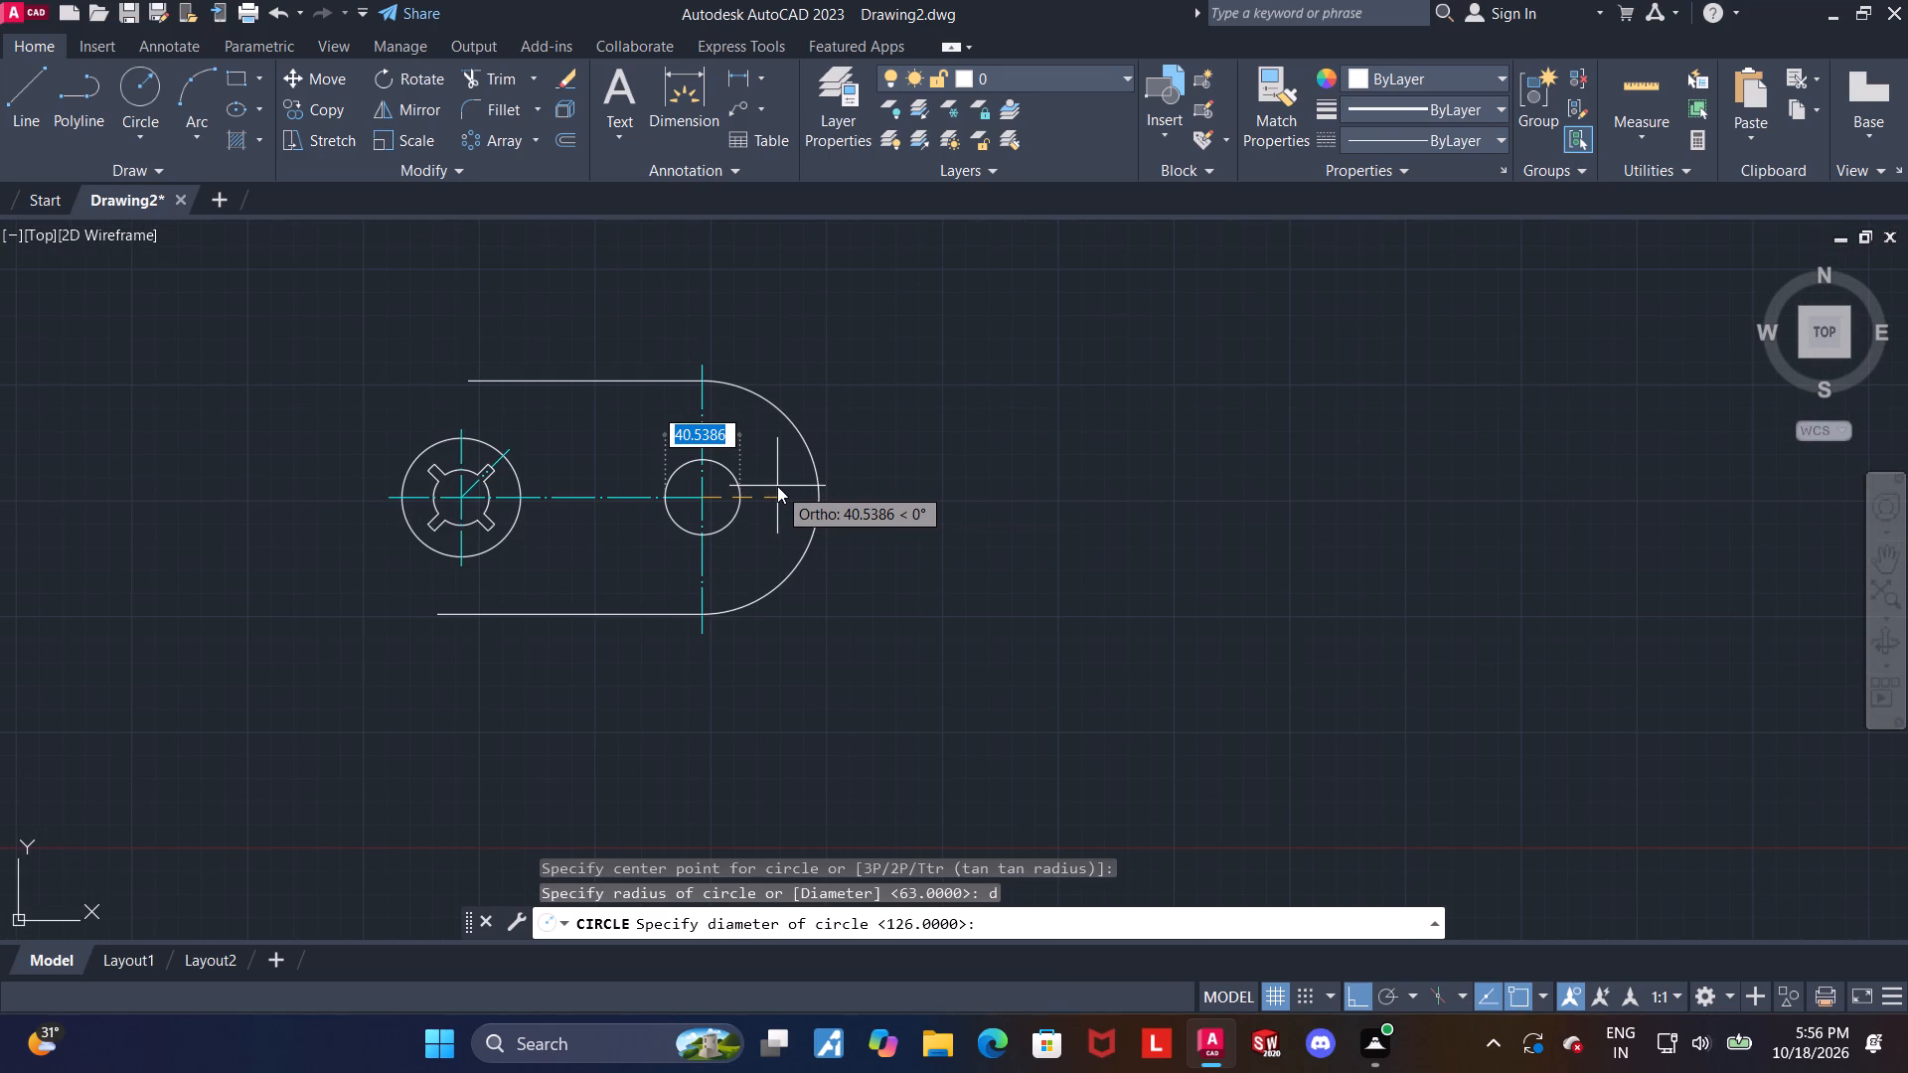
{"action": "key", "text": "8"}
{"action": "key", "text": "Return"}
{"action": "key", "text": "Escape"}
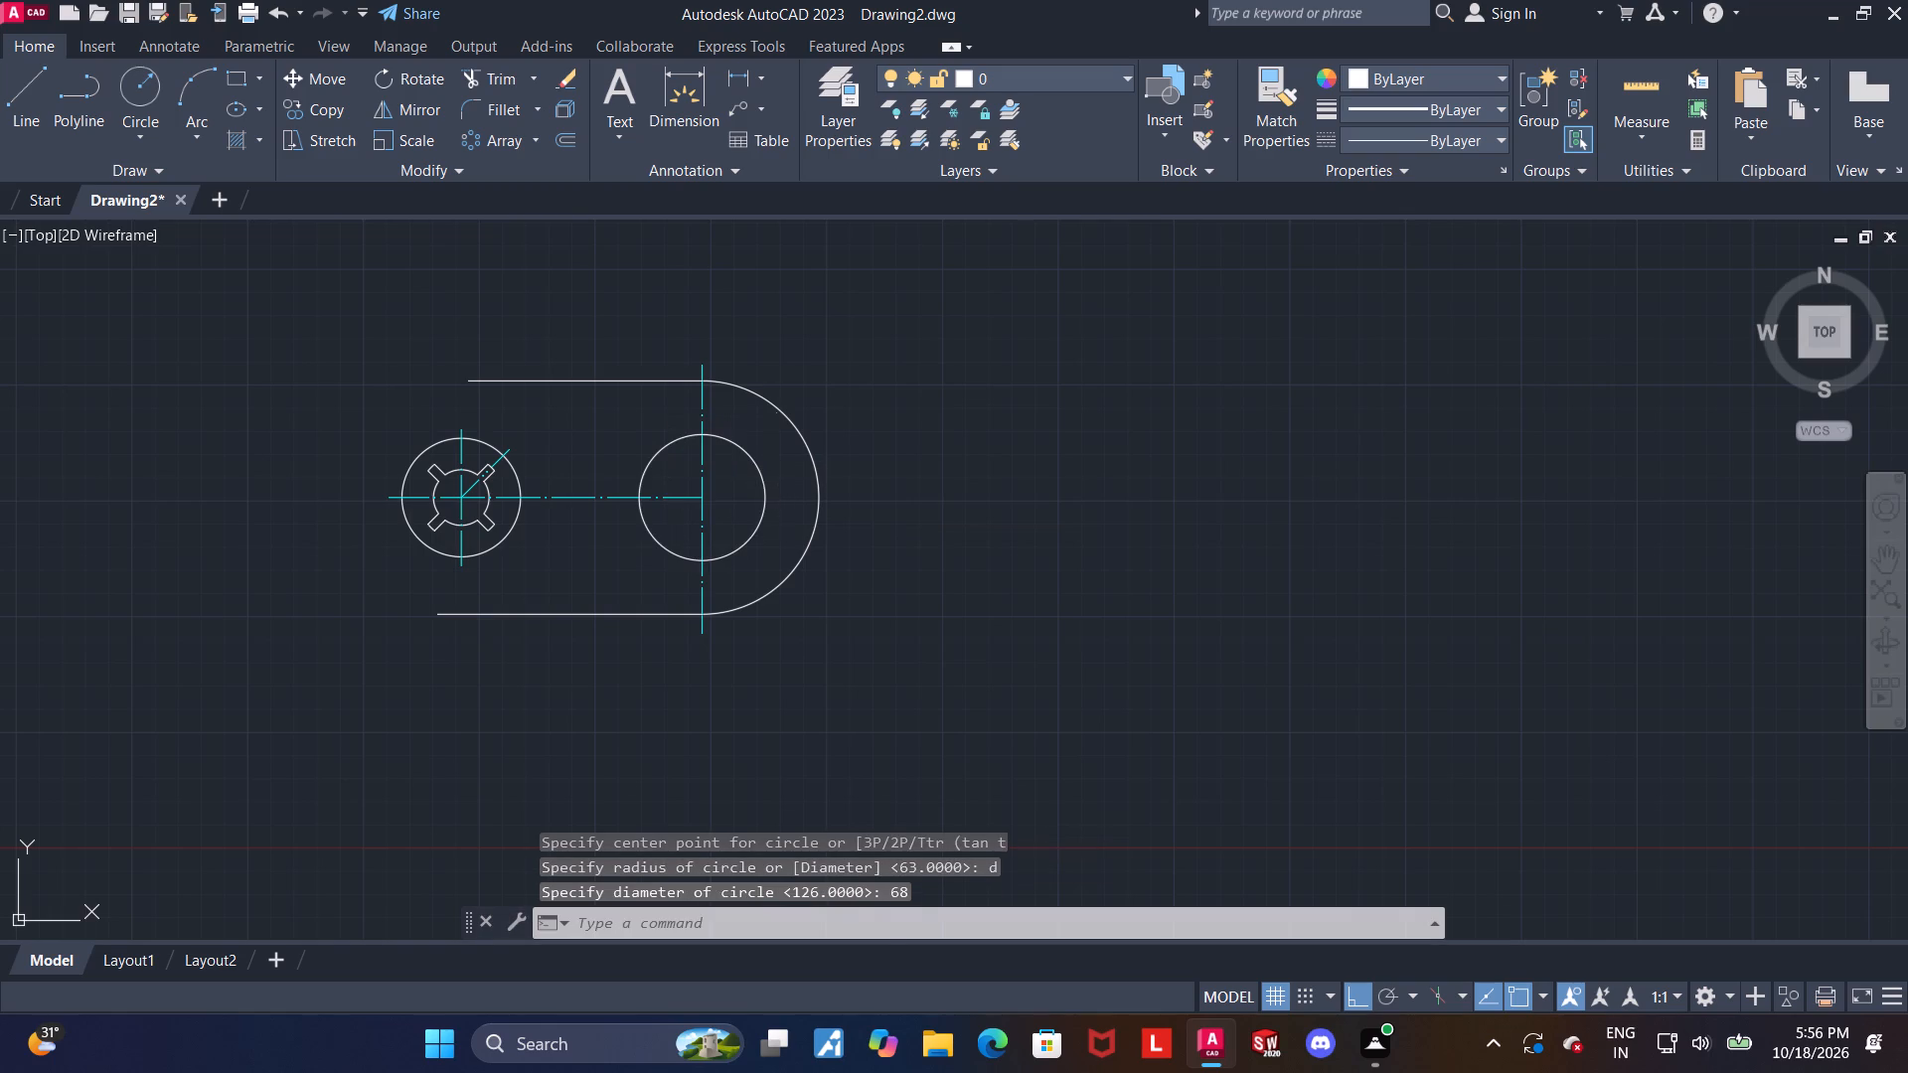
Give the 68 diameter circle the ACAD dash-dot linetype and a cyan colour.
{"action": "left_click", "coordinate": [741, 447]}
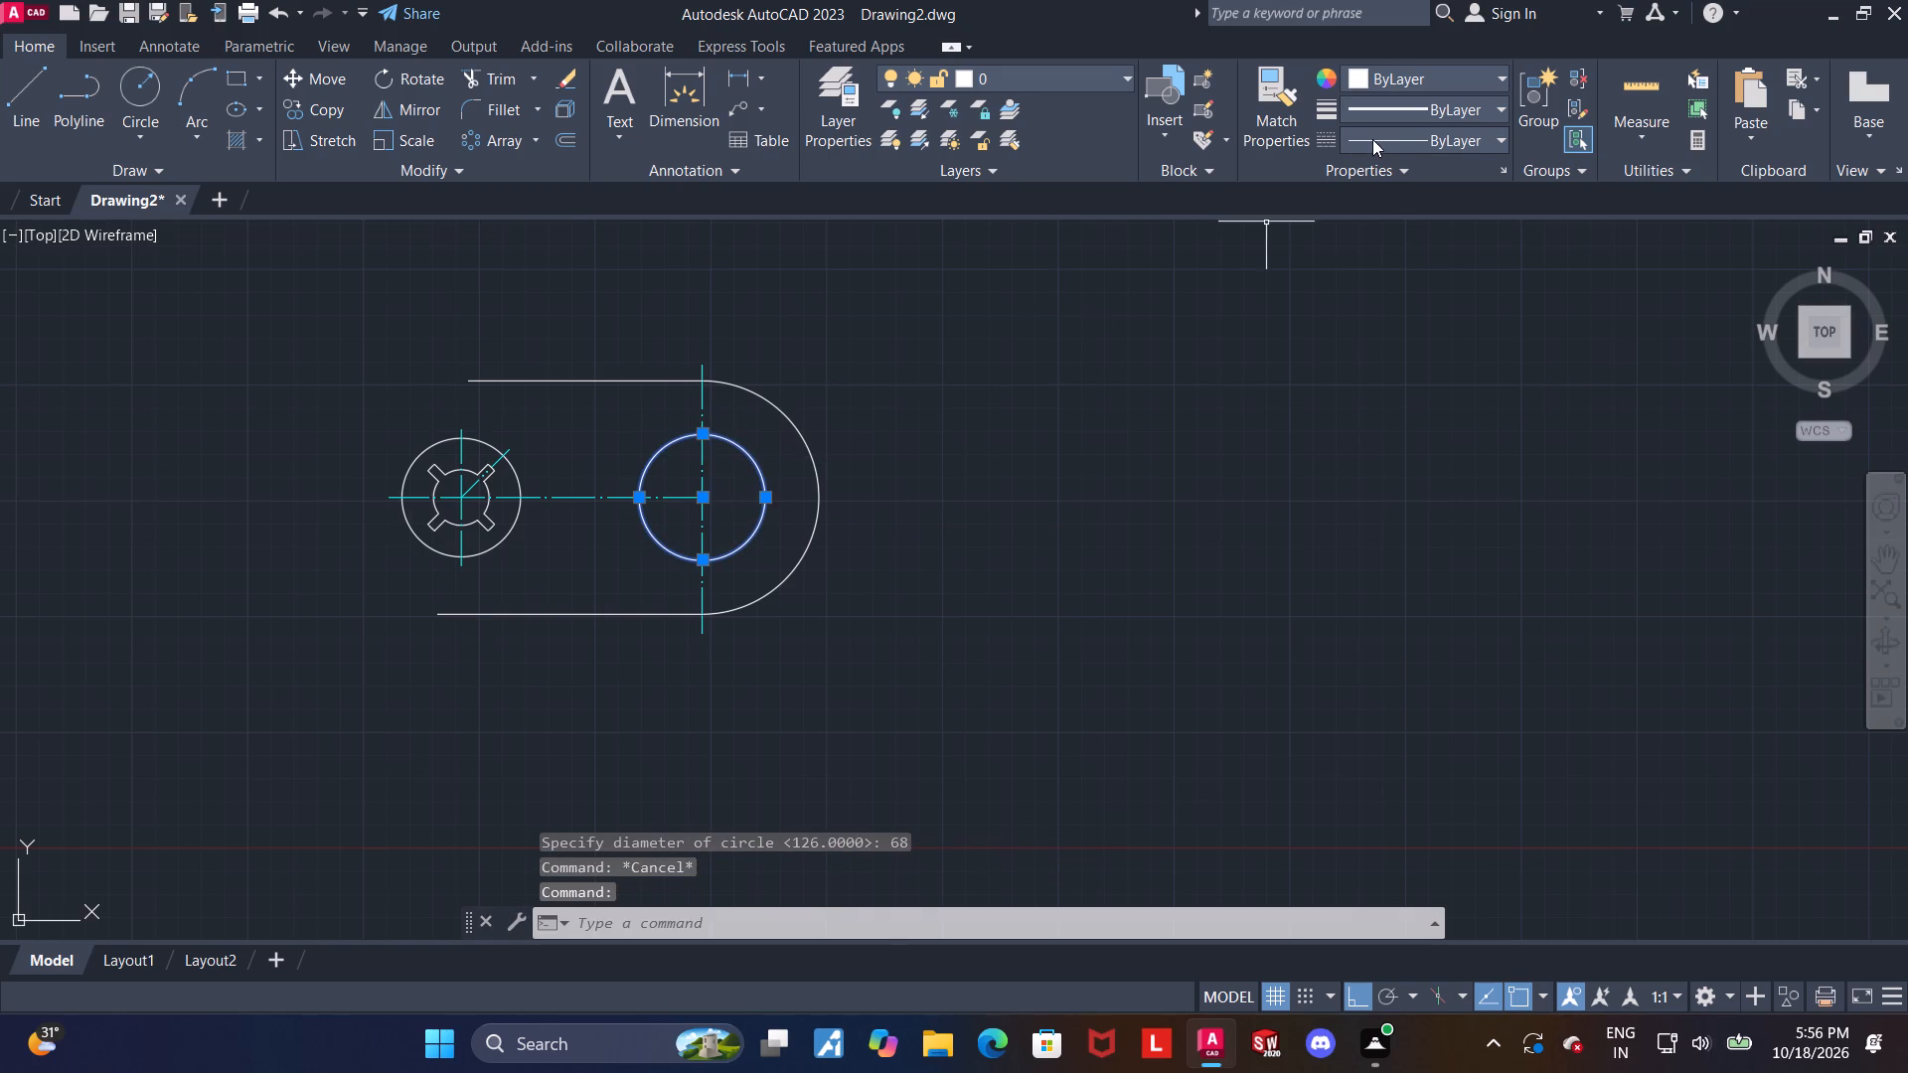
{"action": "left_click", "coordinate": [1372, 139]}
{"action": "left_click", "coordinate": [1409, 221]}
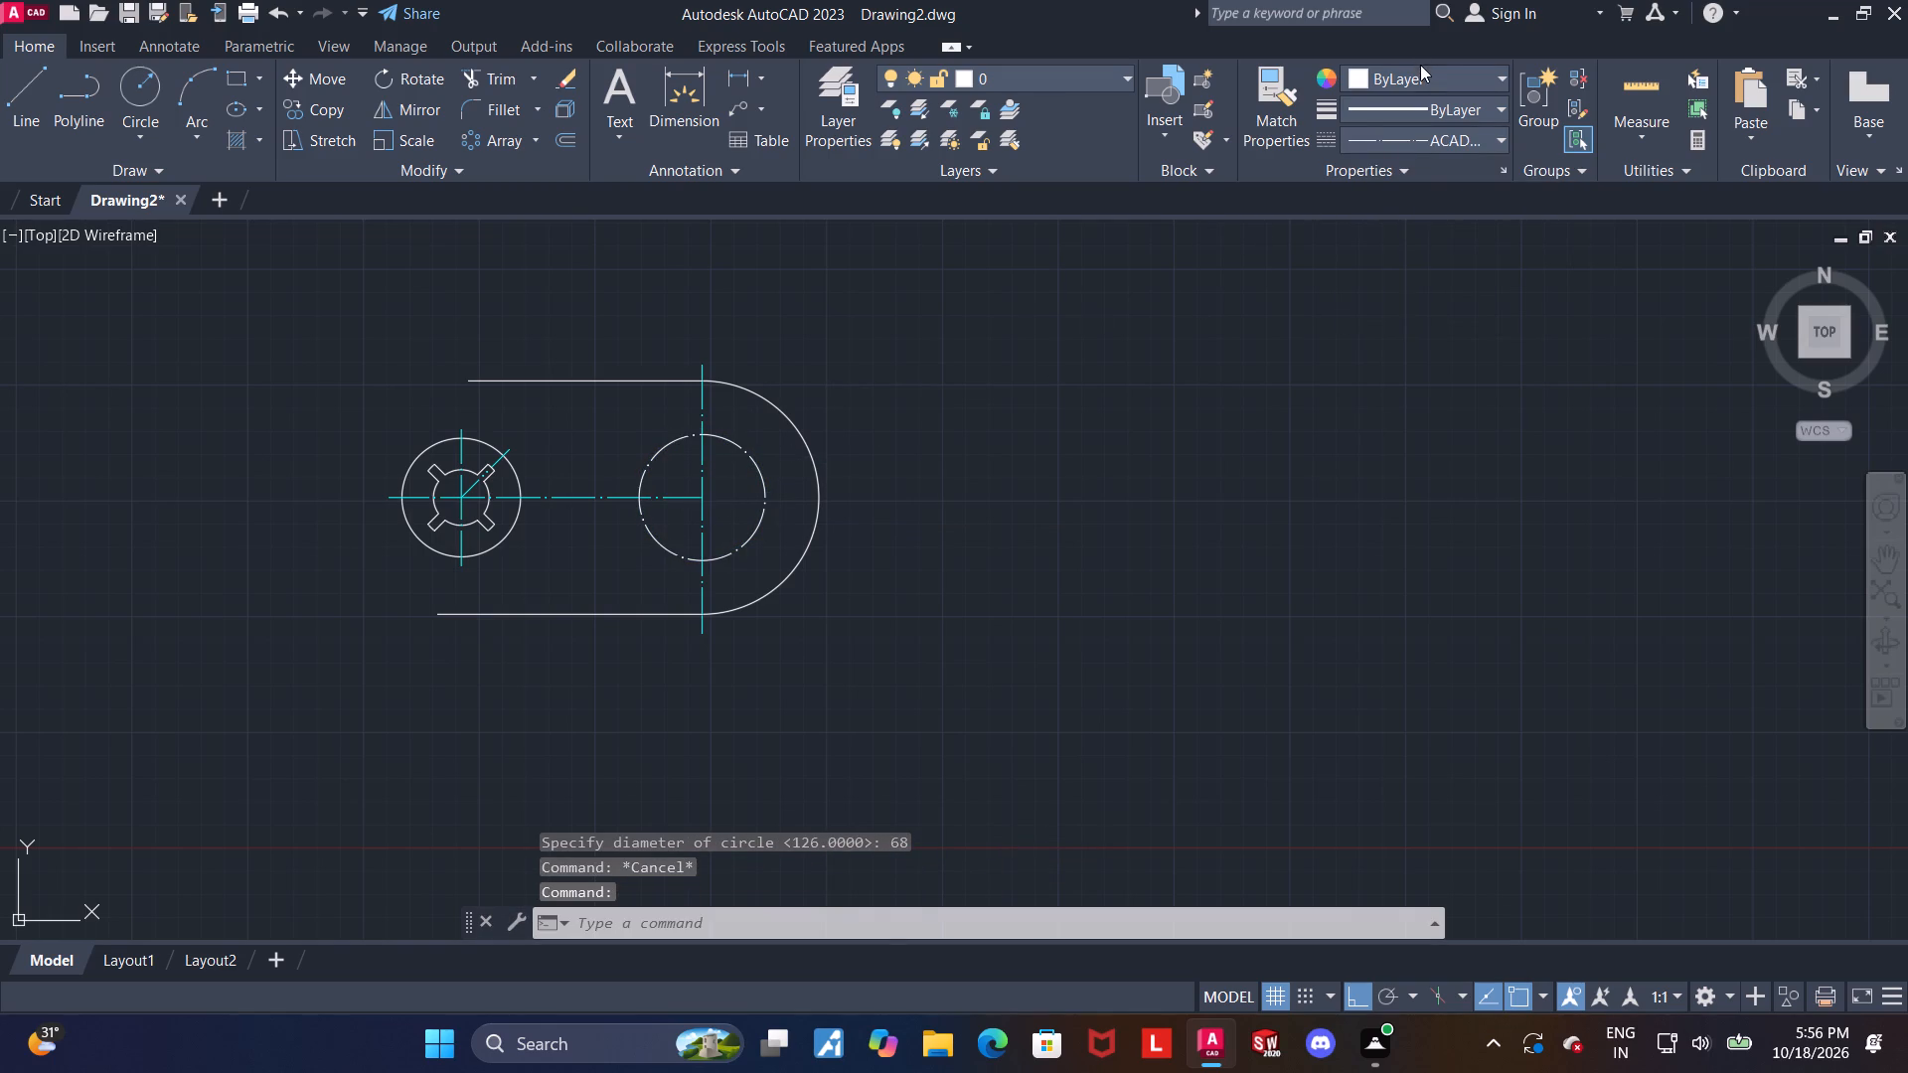
{"action": "left_click", "coordinate": [1420, 68]}
{"action": "left_click", "coordinate": [1437, 318]}
{"action": "key", "text": "Escape"}
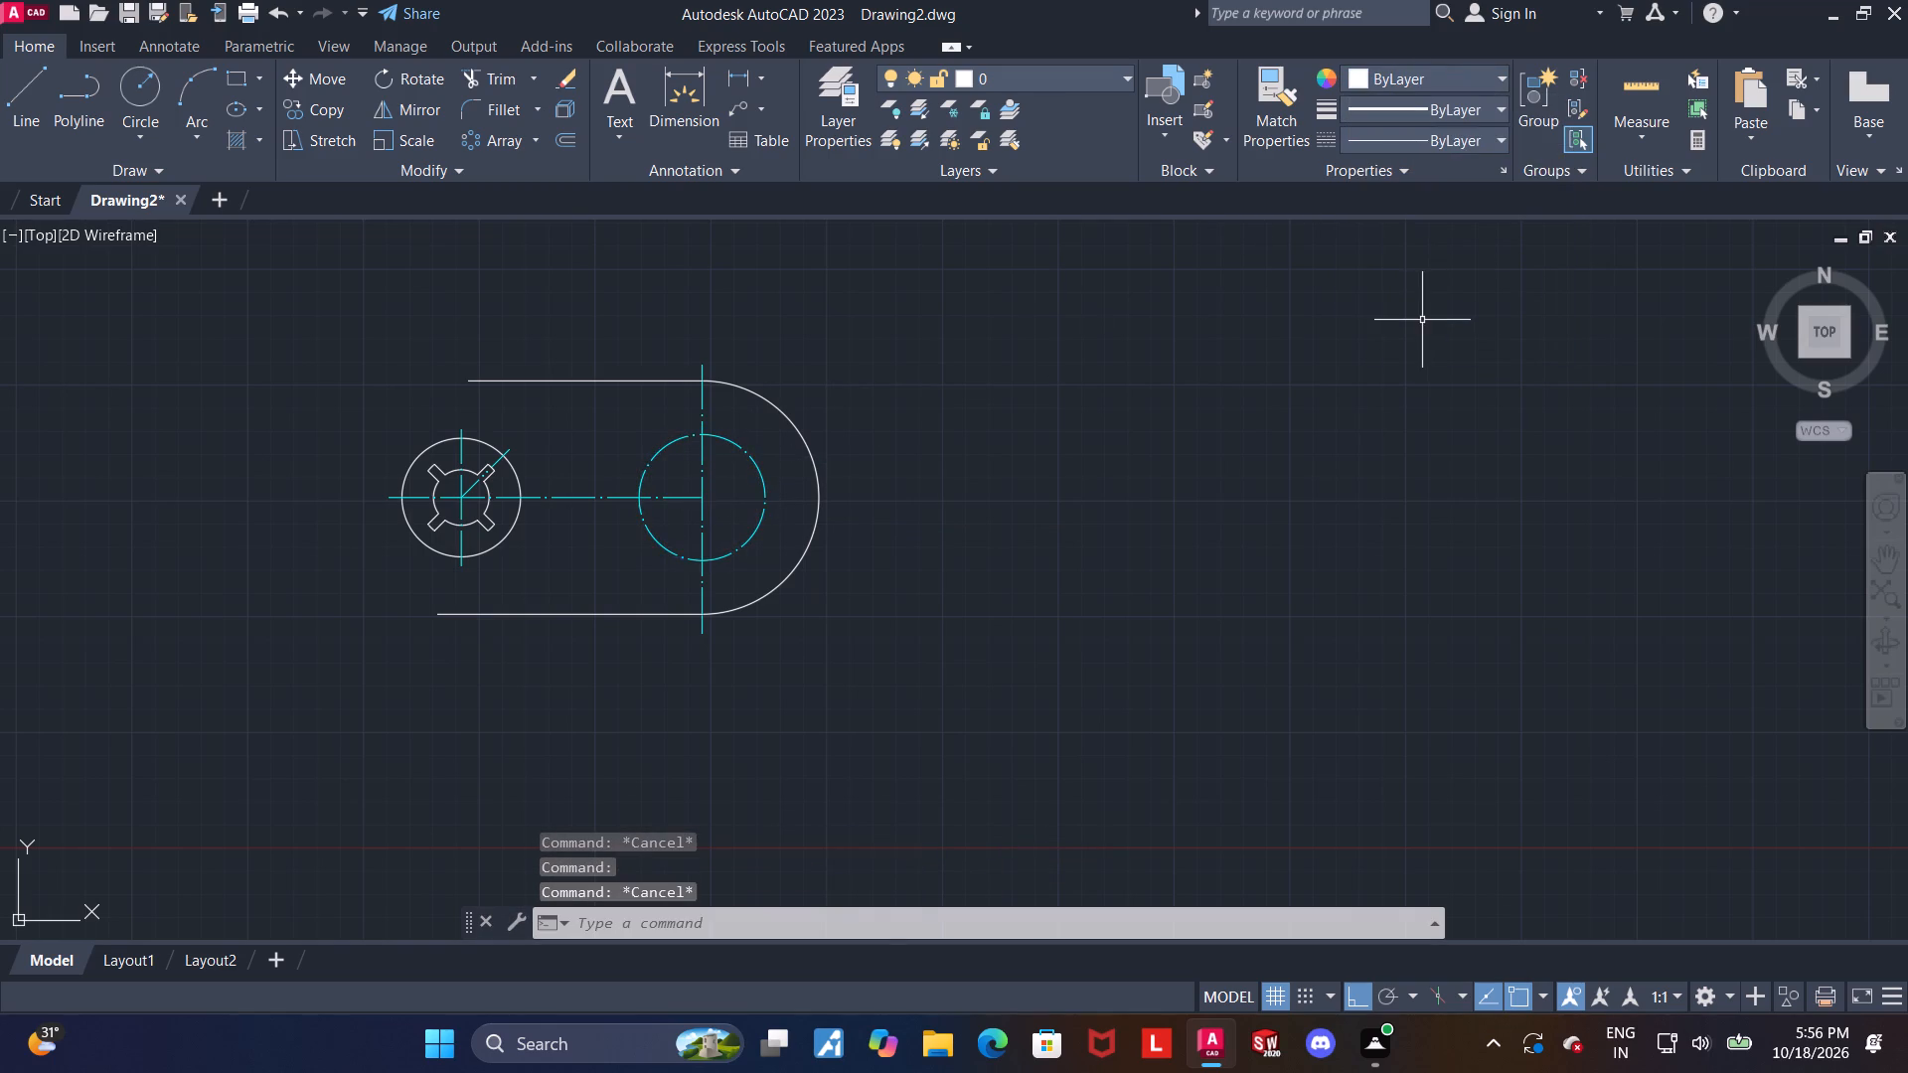
Draw a line about 36 long from the slotted circle's centre, 45 degrees below horizontal, through the lower-right slot.
{"action": "middle_click_drag", "start_coordinate": [819, 415], "coordinate": [1021, 408]}
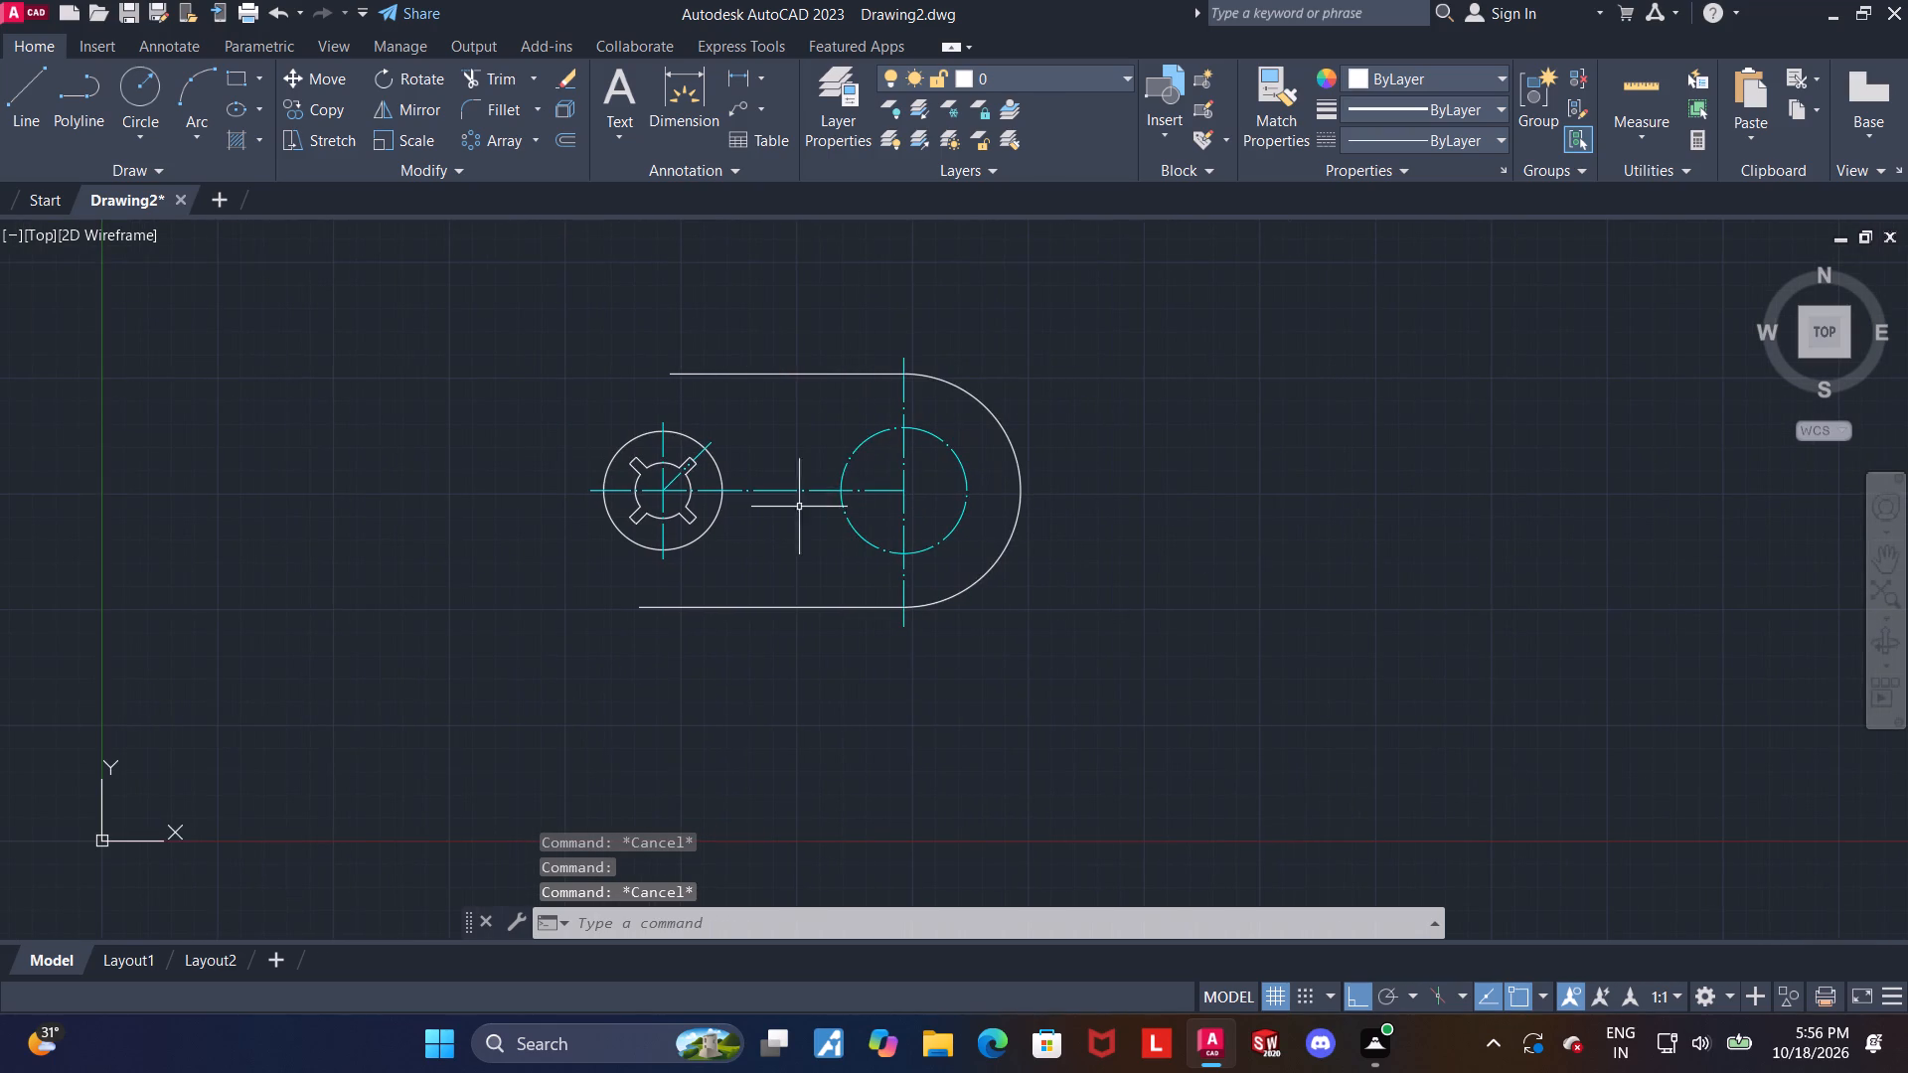
{"action": "scroll", "coordinate": [769, 503], "scroll_direction": "up", "scroll_amount": 1}
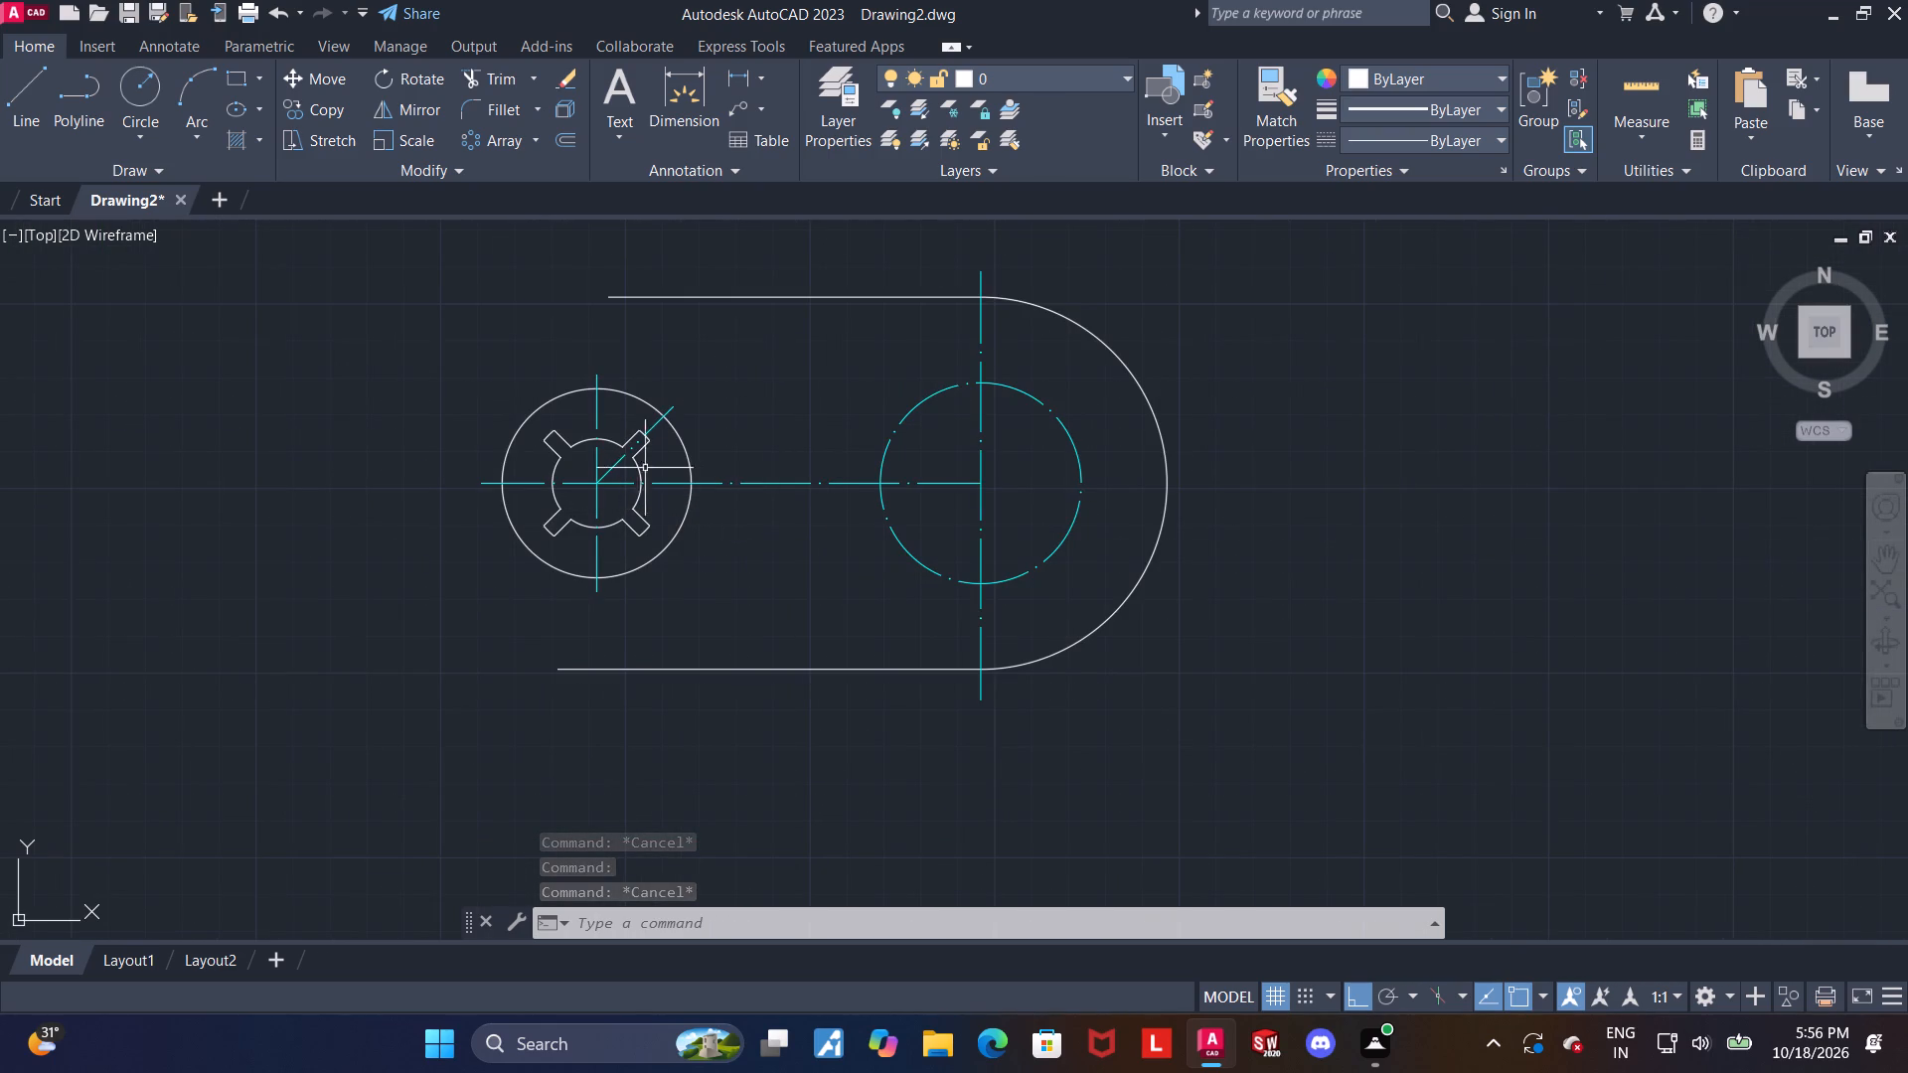
{"action": "scroll", "coordinate": [651, 448], "scroll_direction": "down", "scroll_amount": 2}
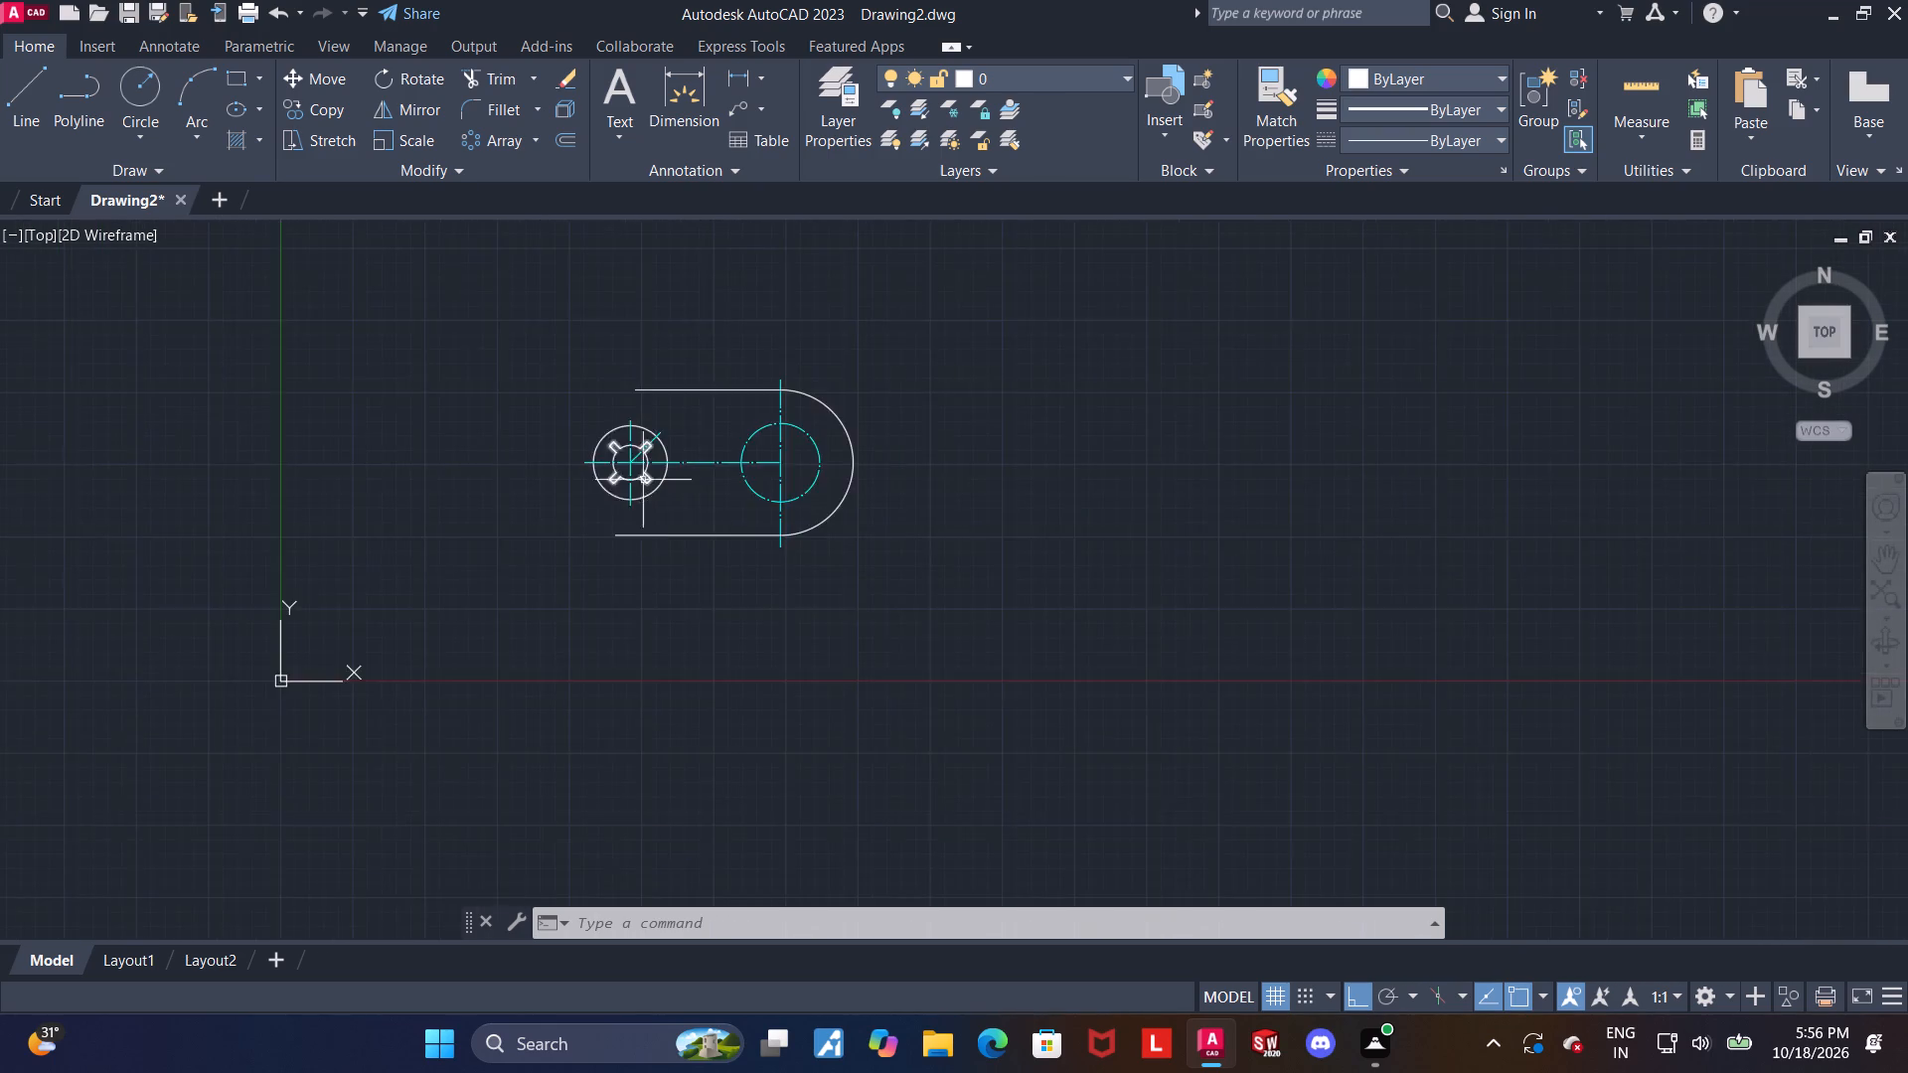
{"action": "scroll", "coordinate": [640, 501], "scroll_direction": "up", "scroll_amount": 2}
{"action": "scroll", "coordinate": [631, 398], "scroll_direction": "up", "scroll_amount": 1}
{"action": "key", "text": "Escape"}
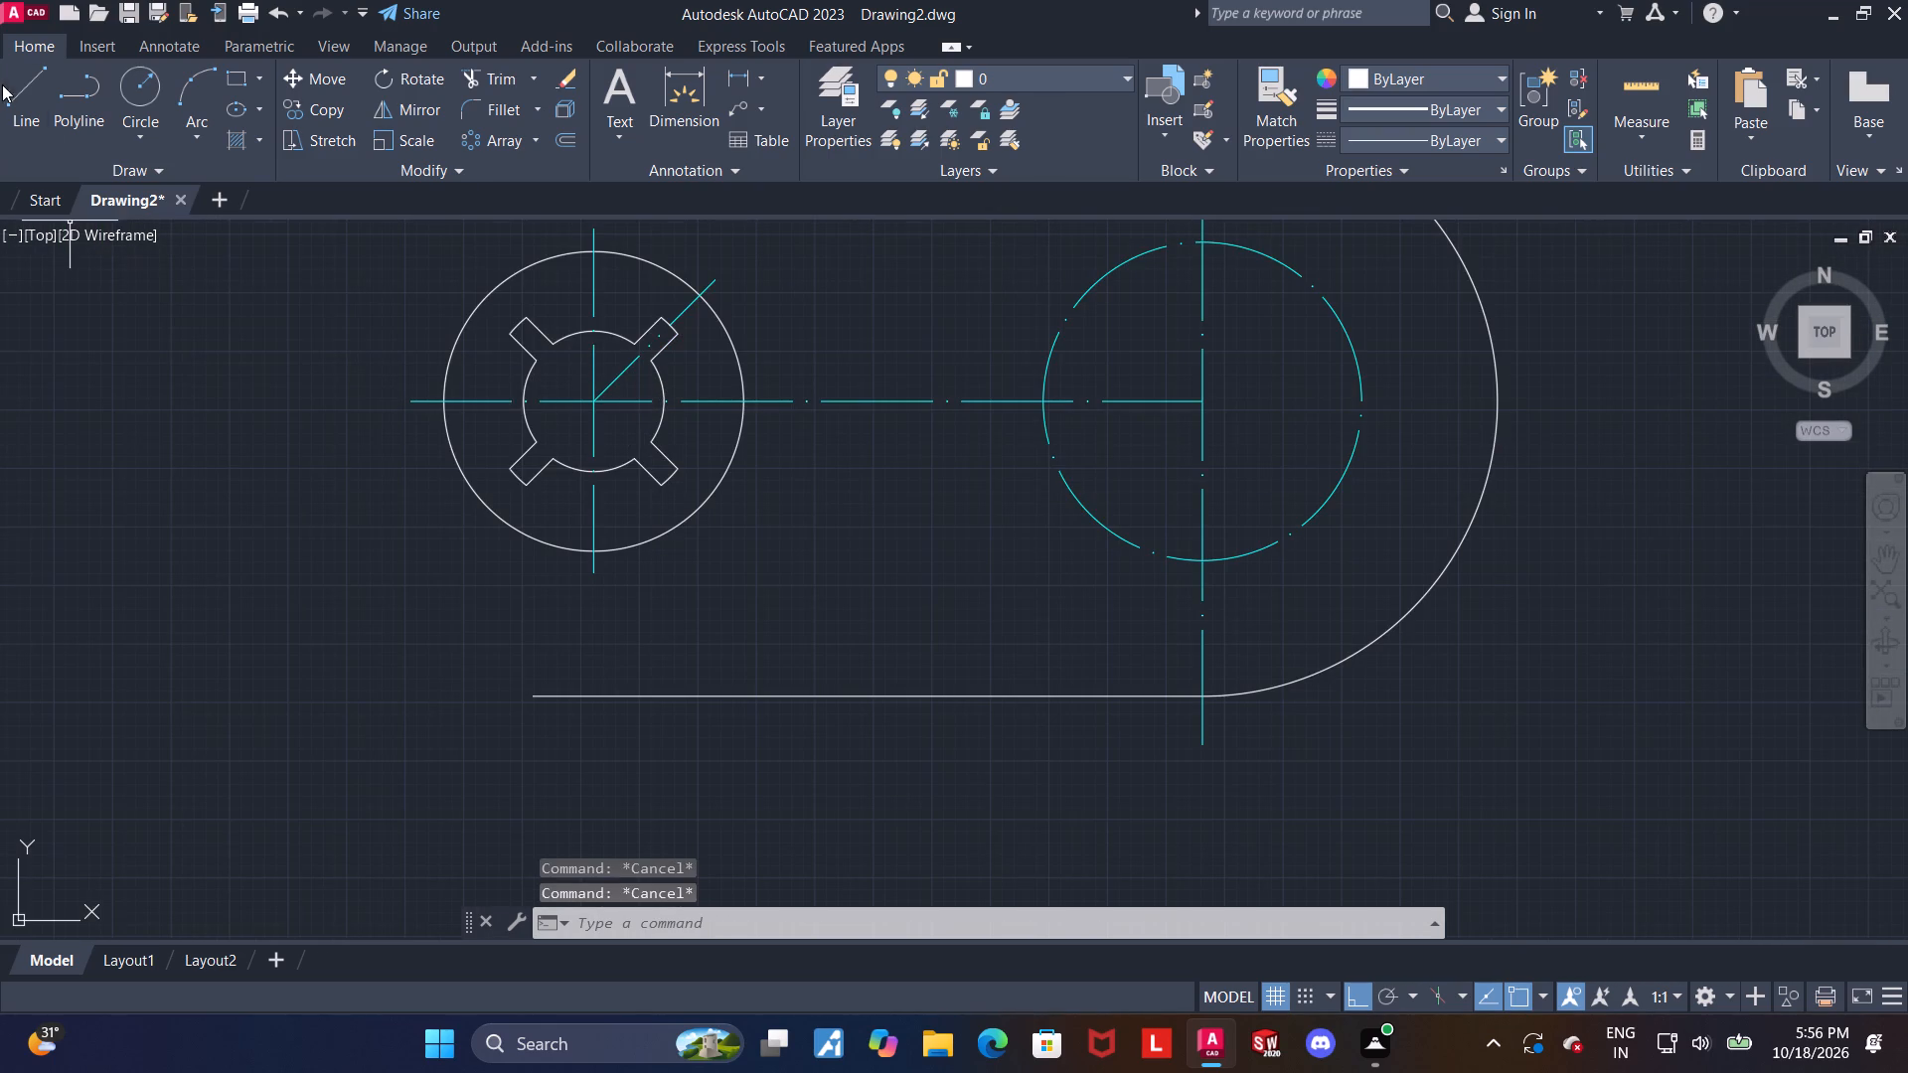
{"action": "left_click", "coordinate": [12, 87]}
{"action": "scroll", "coordinate": [644, 407], "scroll_direction": "up", "scroll_amount": 2}
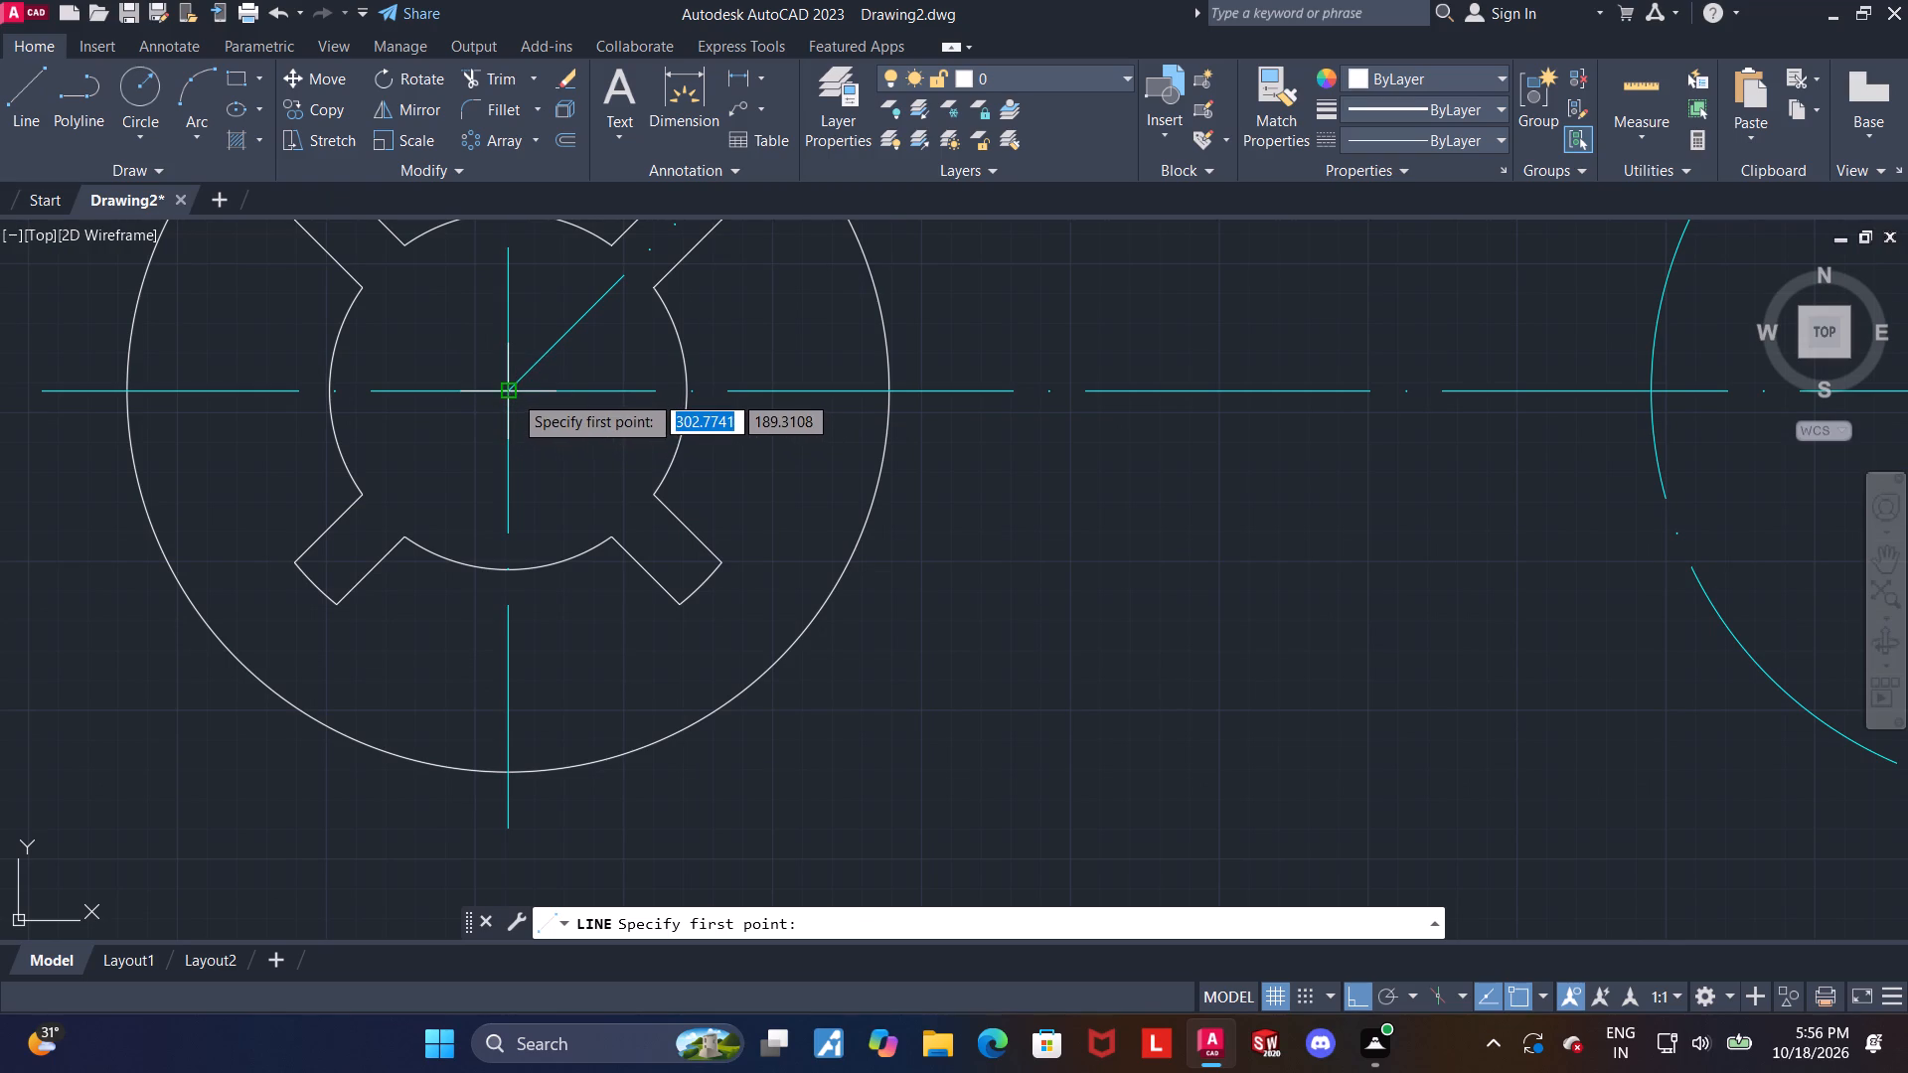
{"action": "left_click", "coordinate": [511, 392]}
{"action": "key", "text": "Tab"}
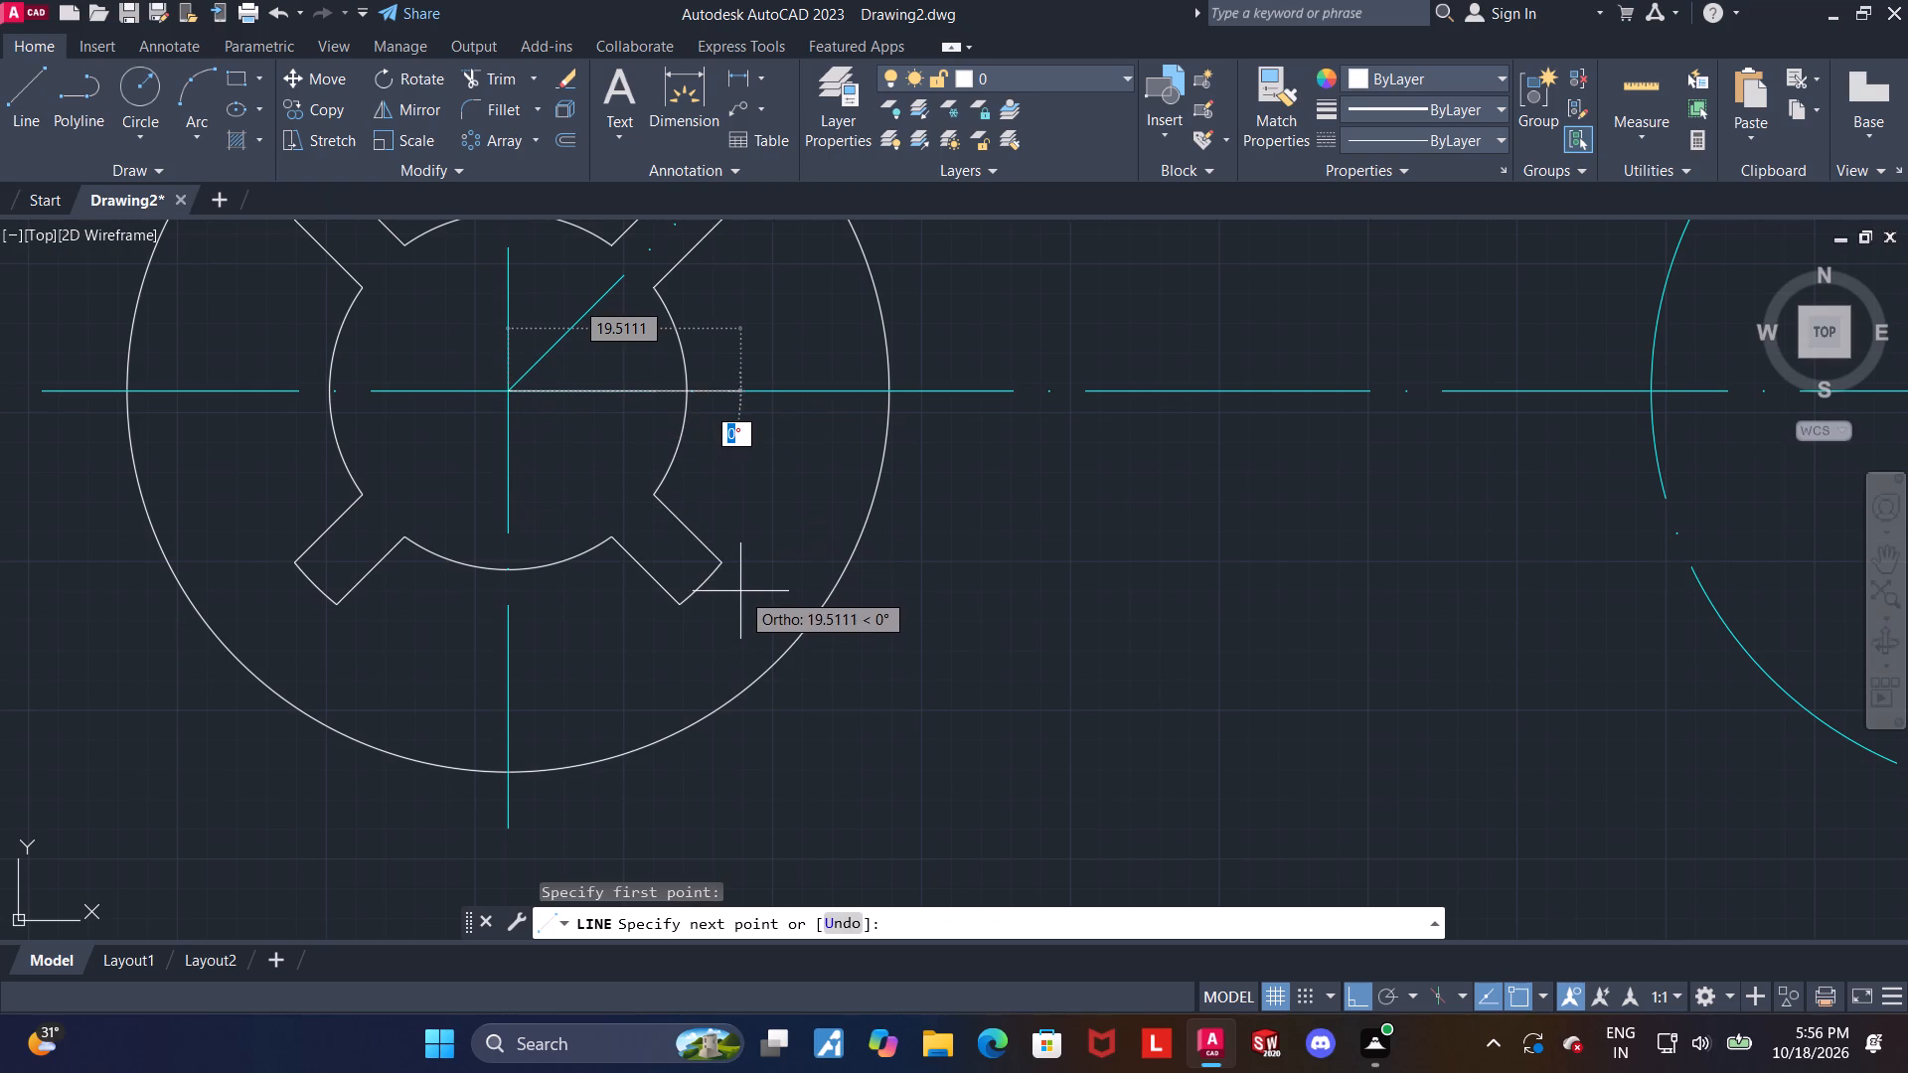
{"action": "key", "text": "F8"}
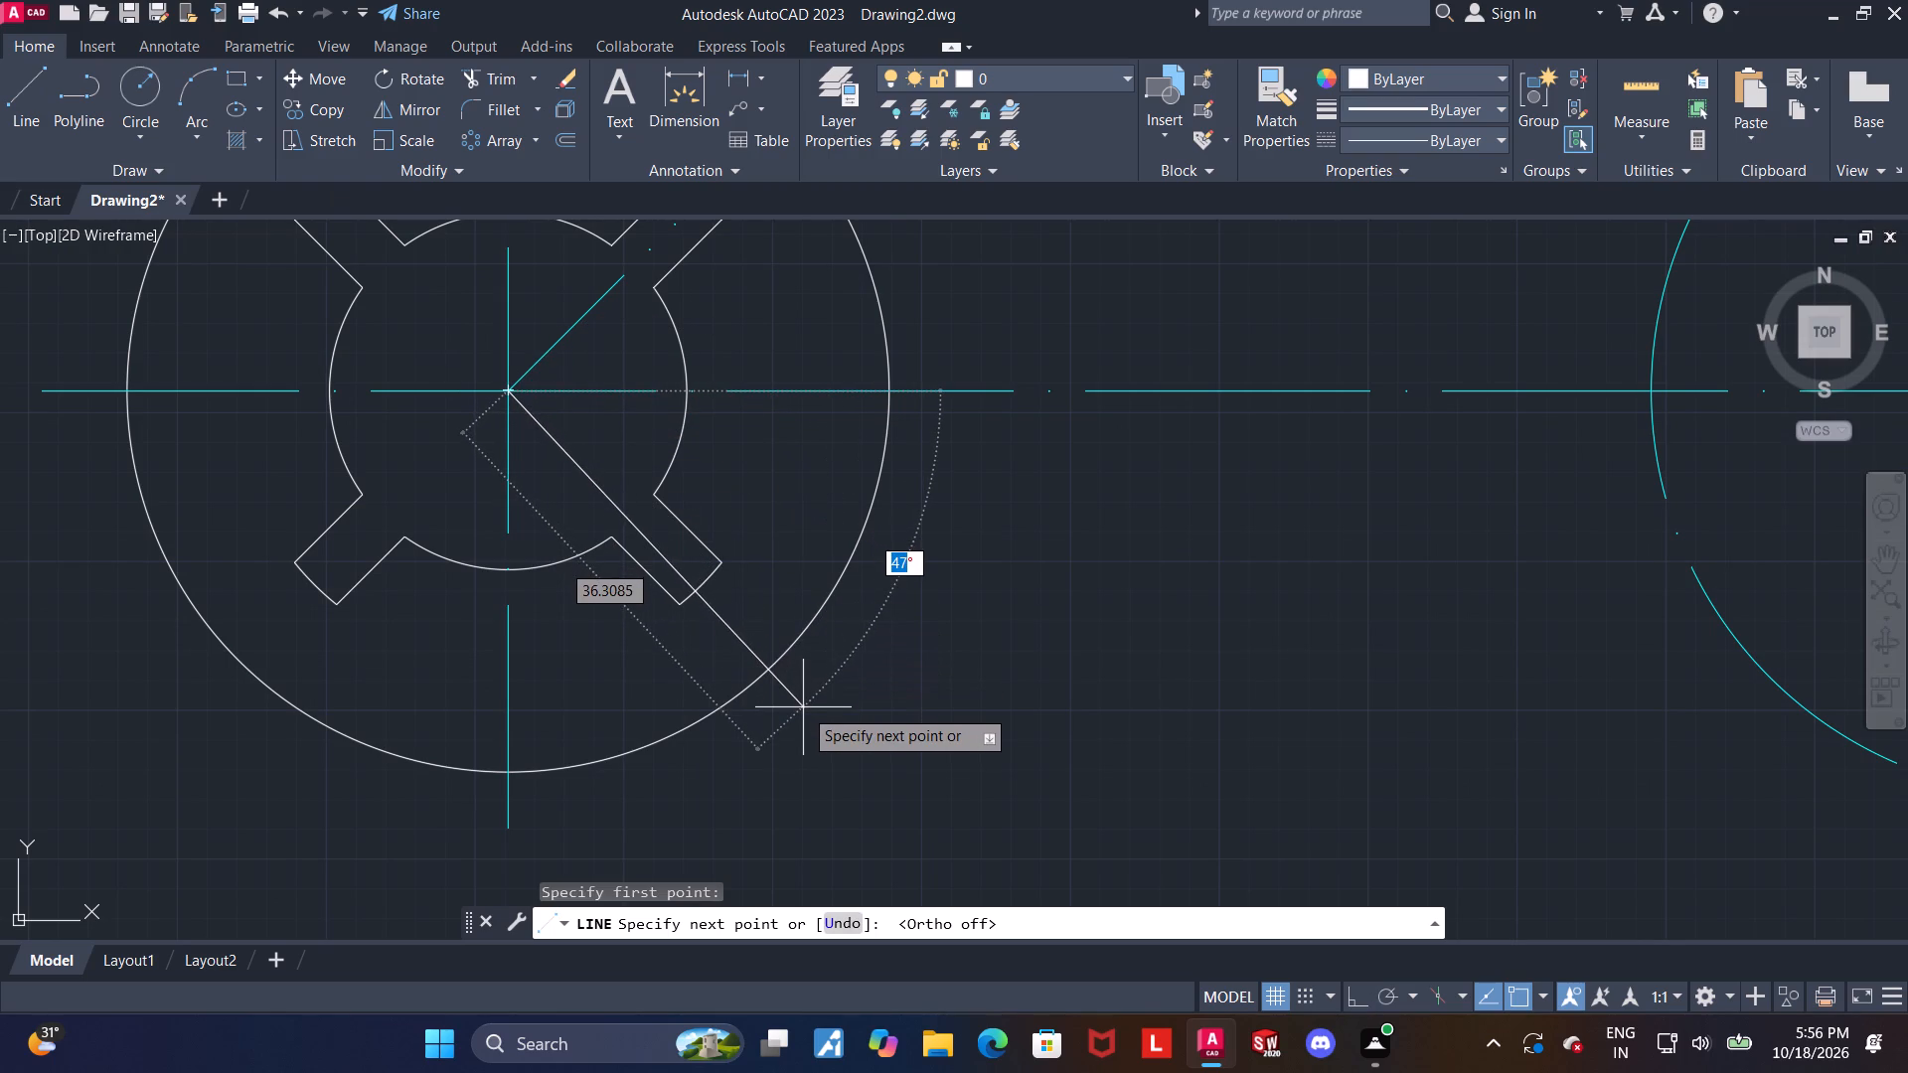
{"action": "type", "text": "45"}
{"action": "key", "text": "Return"}
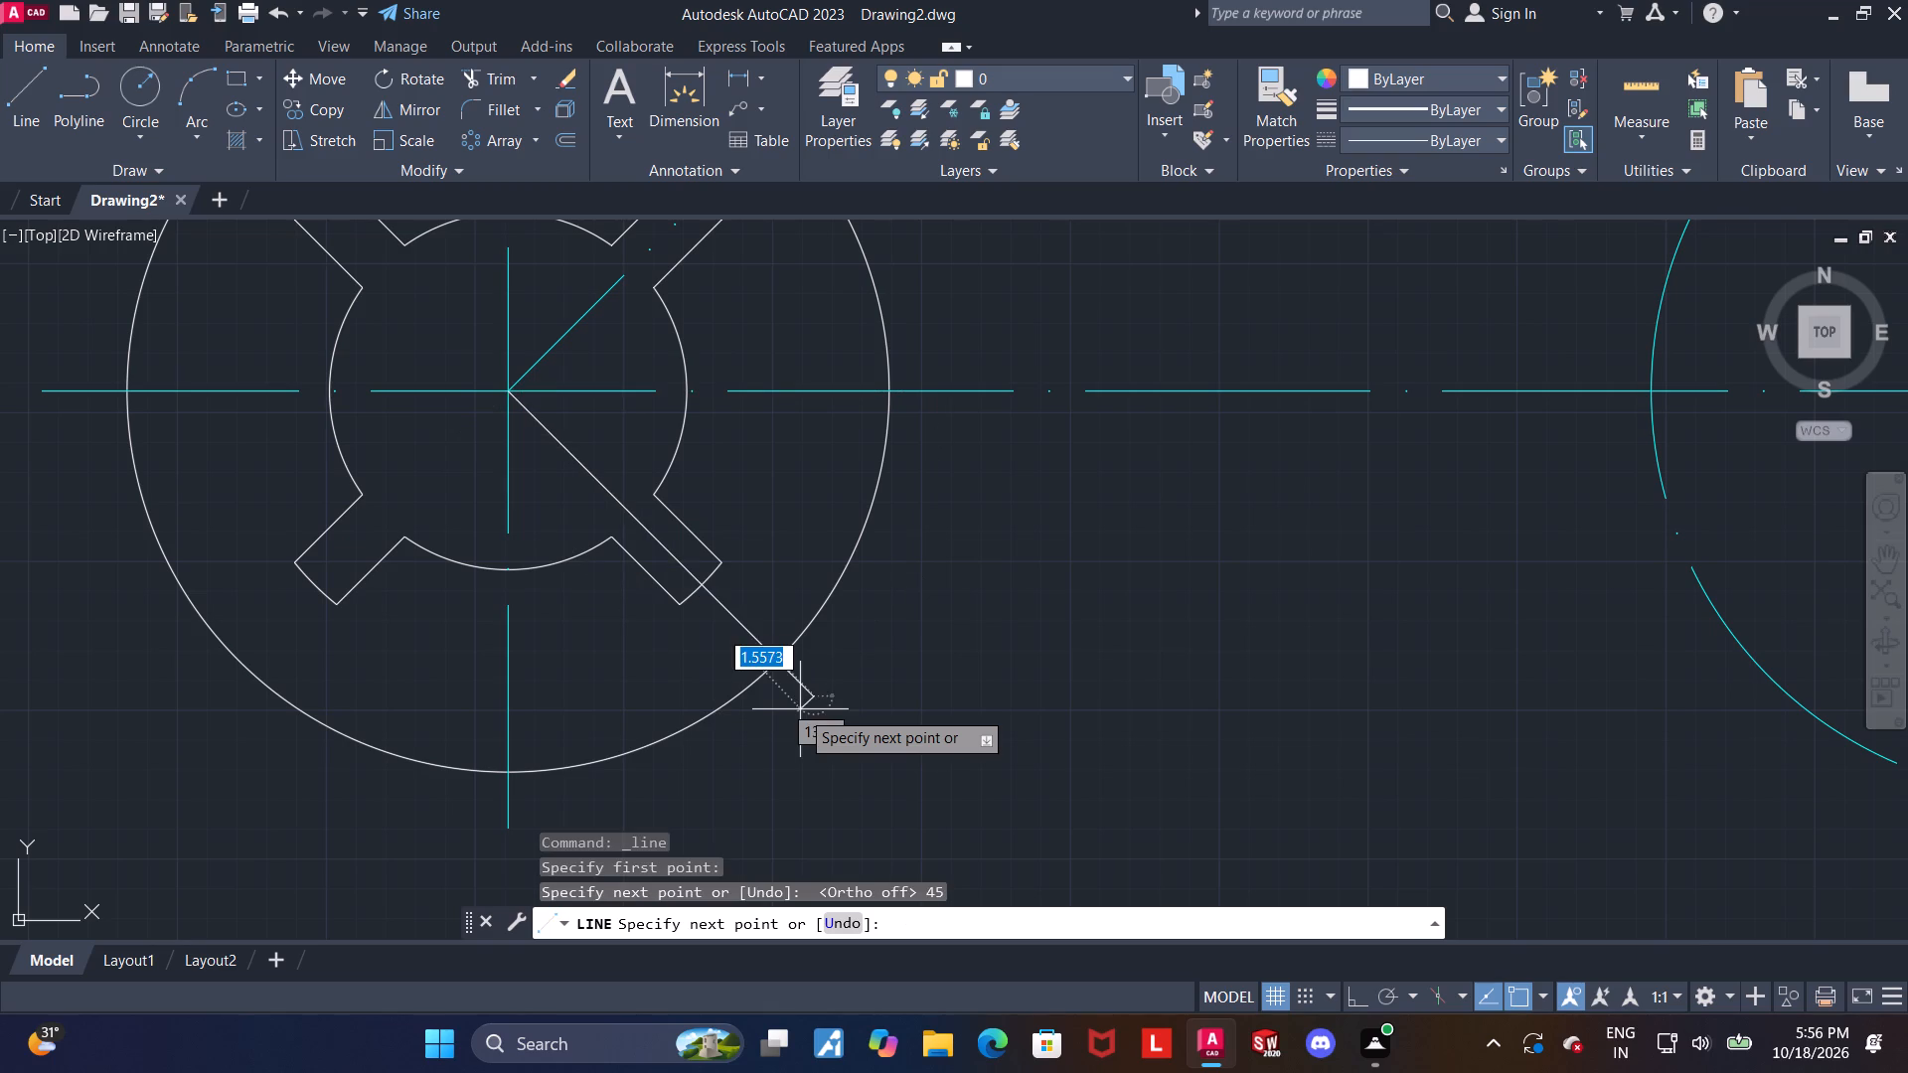
{"action": "key", "text": "Escape"}
{"action": "key", "text": "Escape"}
Give the lower diagonal line through the slot the ACAD dash-dot linetype and a cyan colour.
{"action": "left_click", "coordinate": [757, 639]}
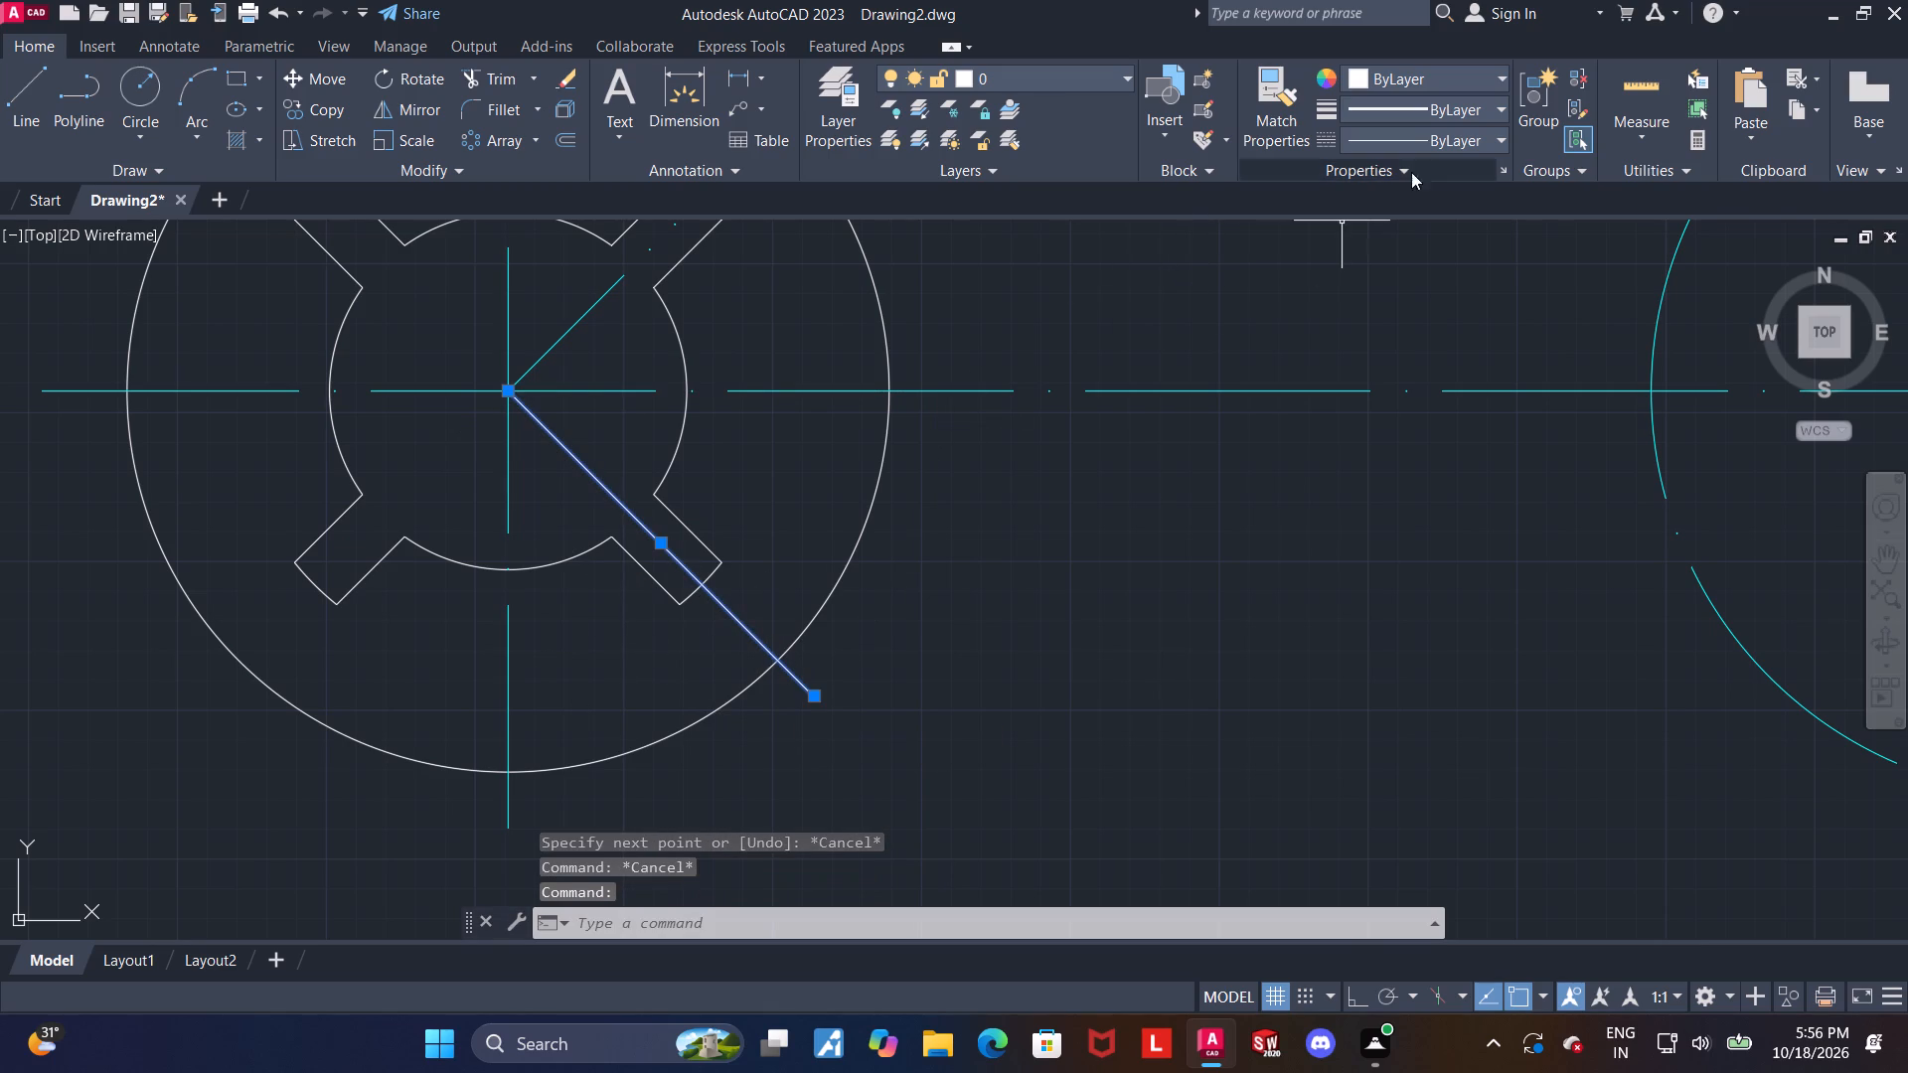
{"action": "left_click", "coordinate": [1428, 133]}
{"action": "left_click", "coordinate": [1422, 222]}
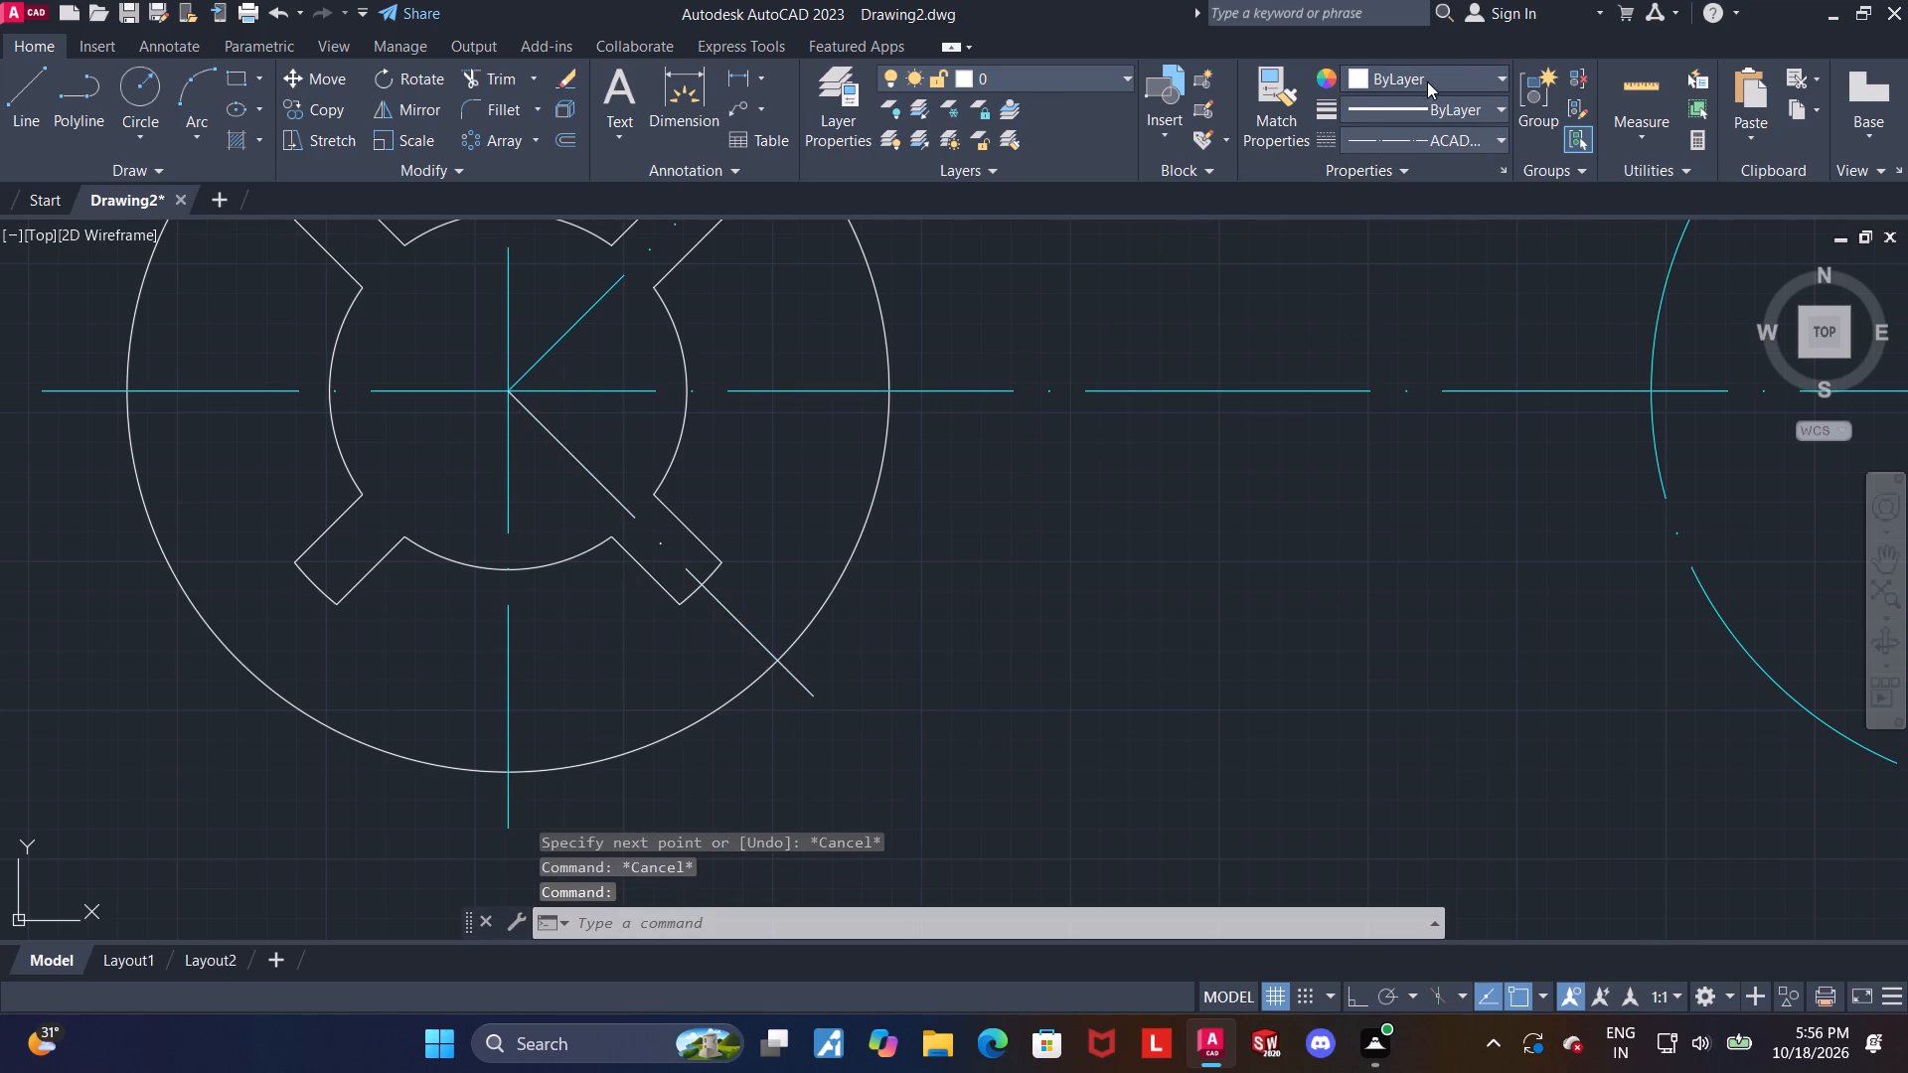
{"action": "left_click", "coordinate": [1427, 81]}
{"action": "left_click", "coordinate": [1434, 330]}
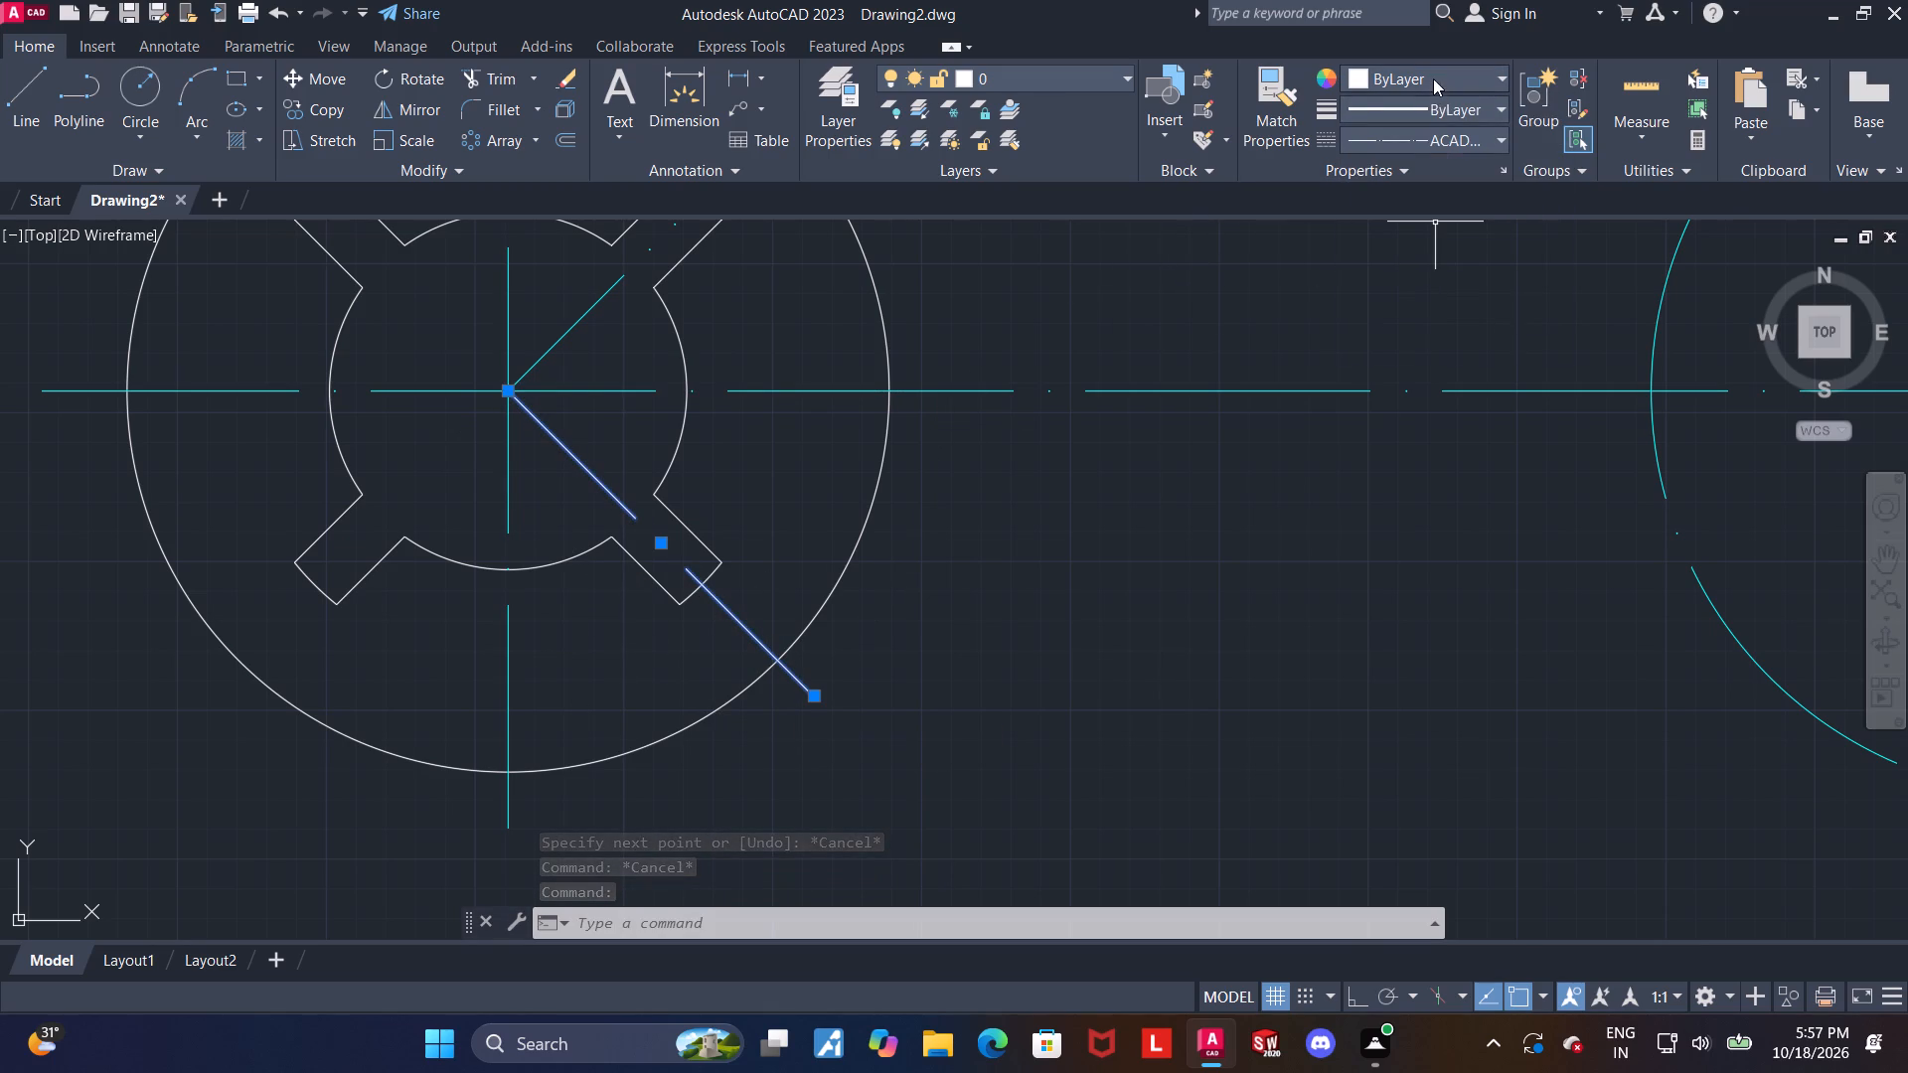
{"action": "left_click", "coordinate": [1433, 78]}
{"action": "left_click", "coordinate": [1425, 312]}
{"action": "key", "text": "Escape"}
From the slotted part's outer circle bottom, draw a 28 long line rightwards, continuing down about 36 past the lower horizontal line with ortho on.
{"action": "scroll", "coordinate": [1277, 383], "scroll_direction": "down", "scroll_amount": 2}
{"action": "middle_click_drag", "start_coordinate": [1219, 424], "coordinate": [1212, 429]}
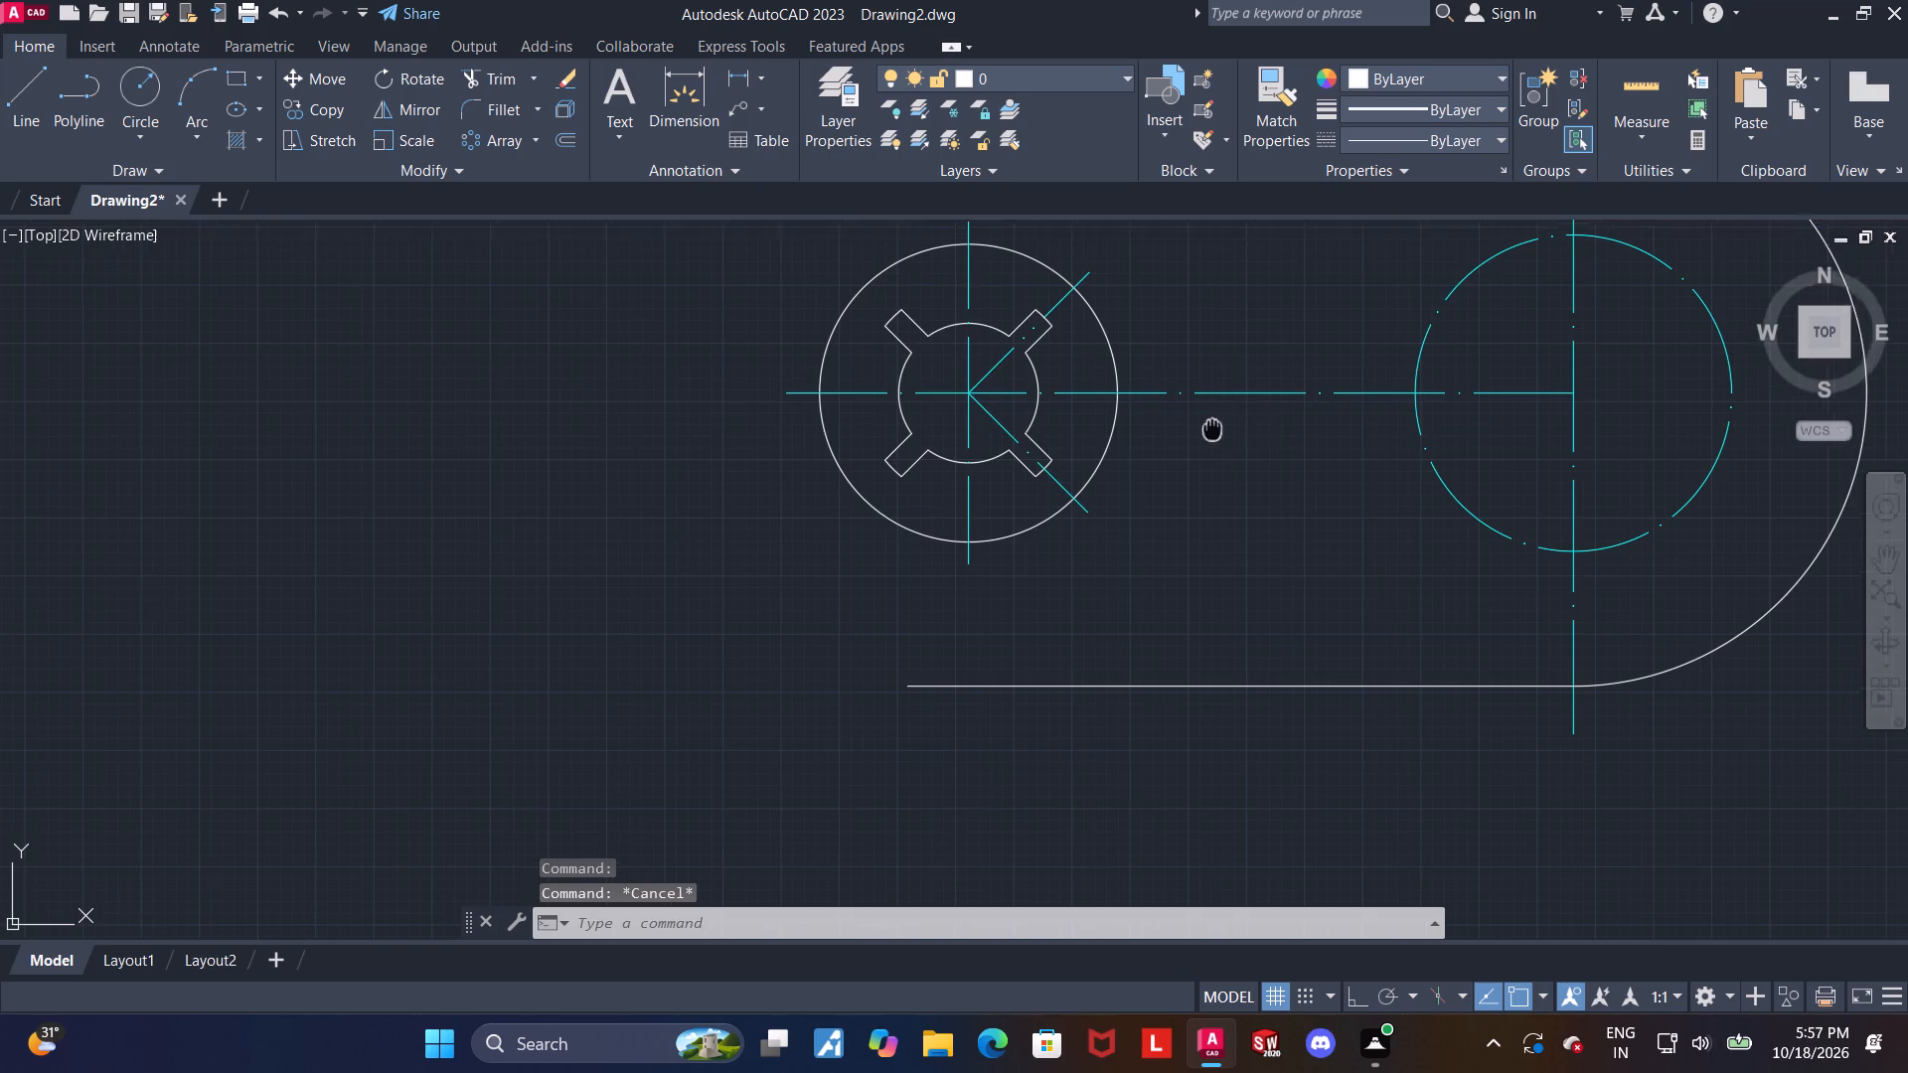
{"action": "middle_click_drag", "start_coordinate": [1212, 429], "coordinate": [1062, 489]}
{"action": "middle_click_drag", "start_coordinate": [1005, 573], "coordinate": [942, 588]}
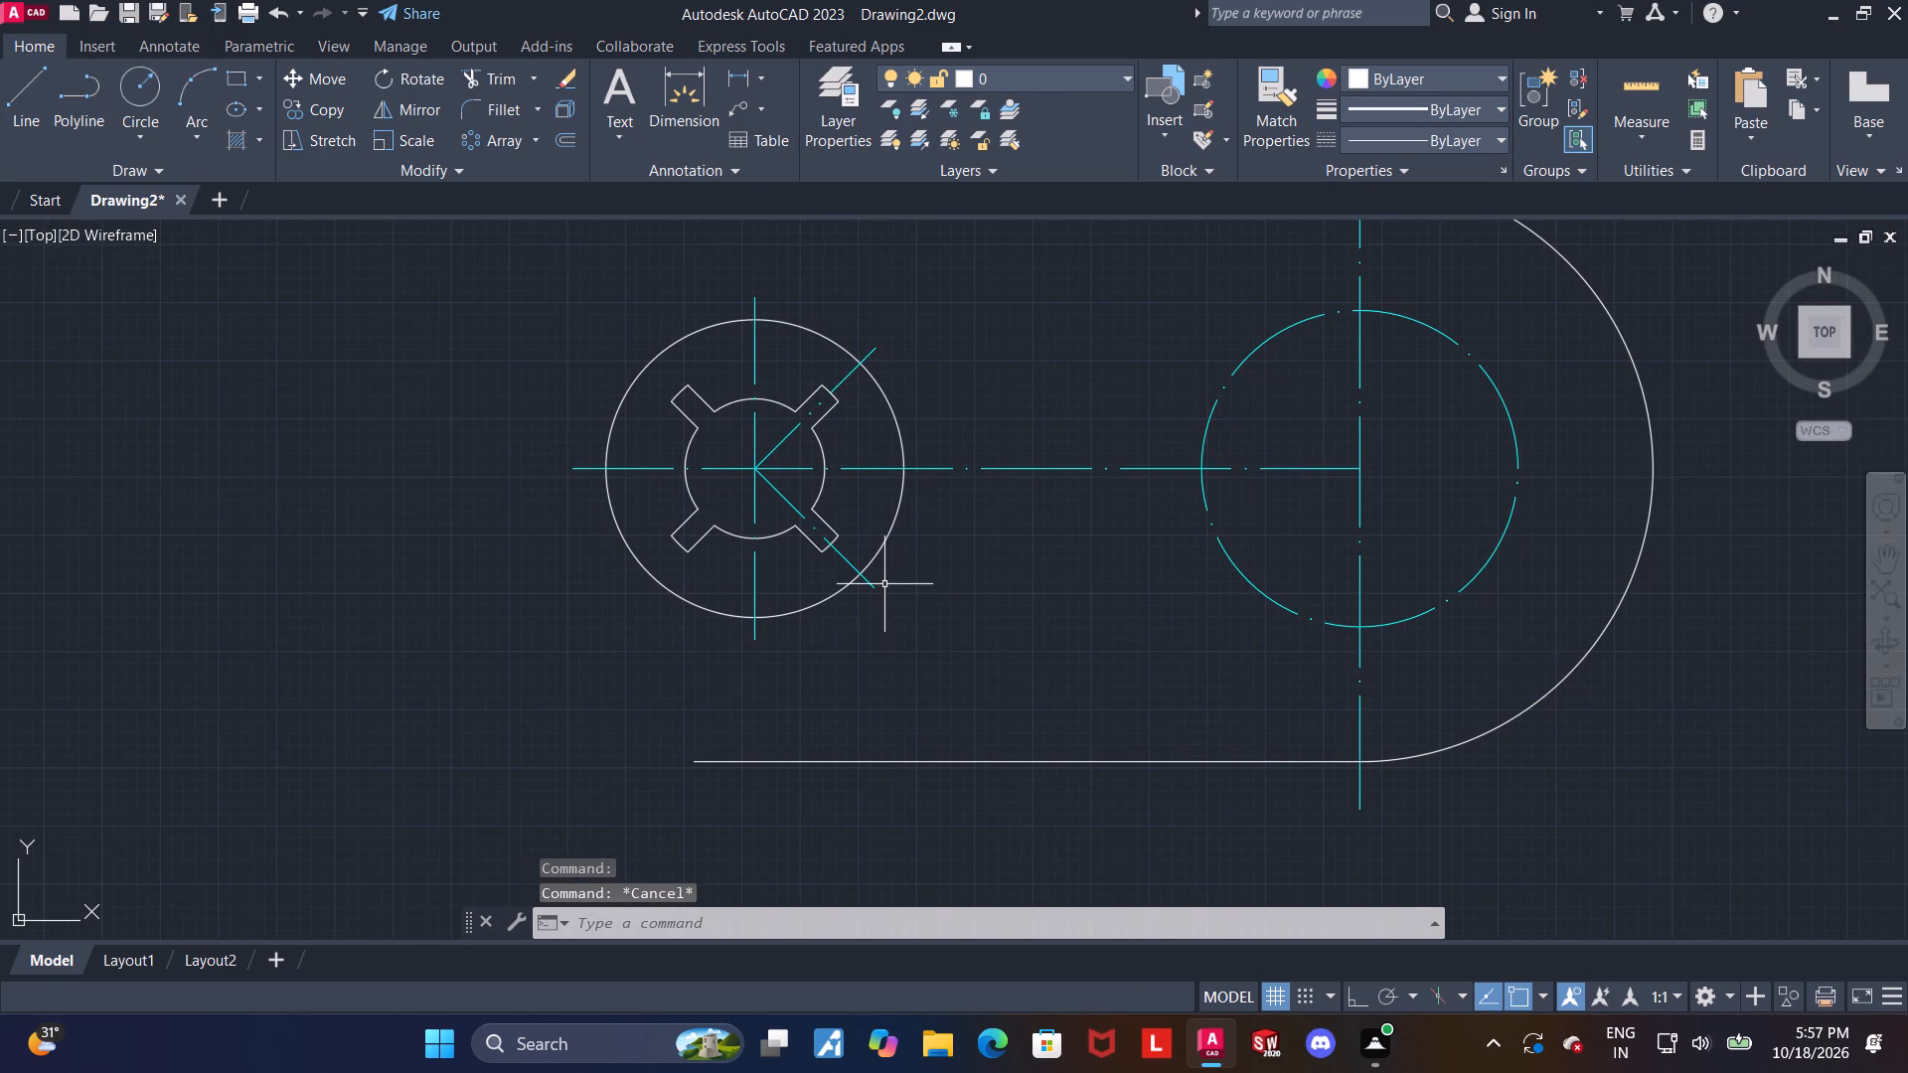
{"action": "middle_click_drag", "start_coordinate": [925, 688], "coordinate": [889, 682]}
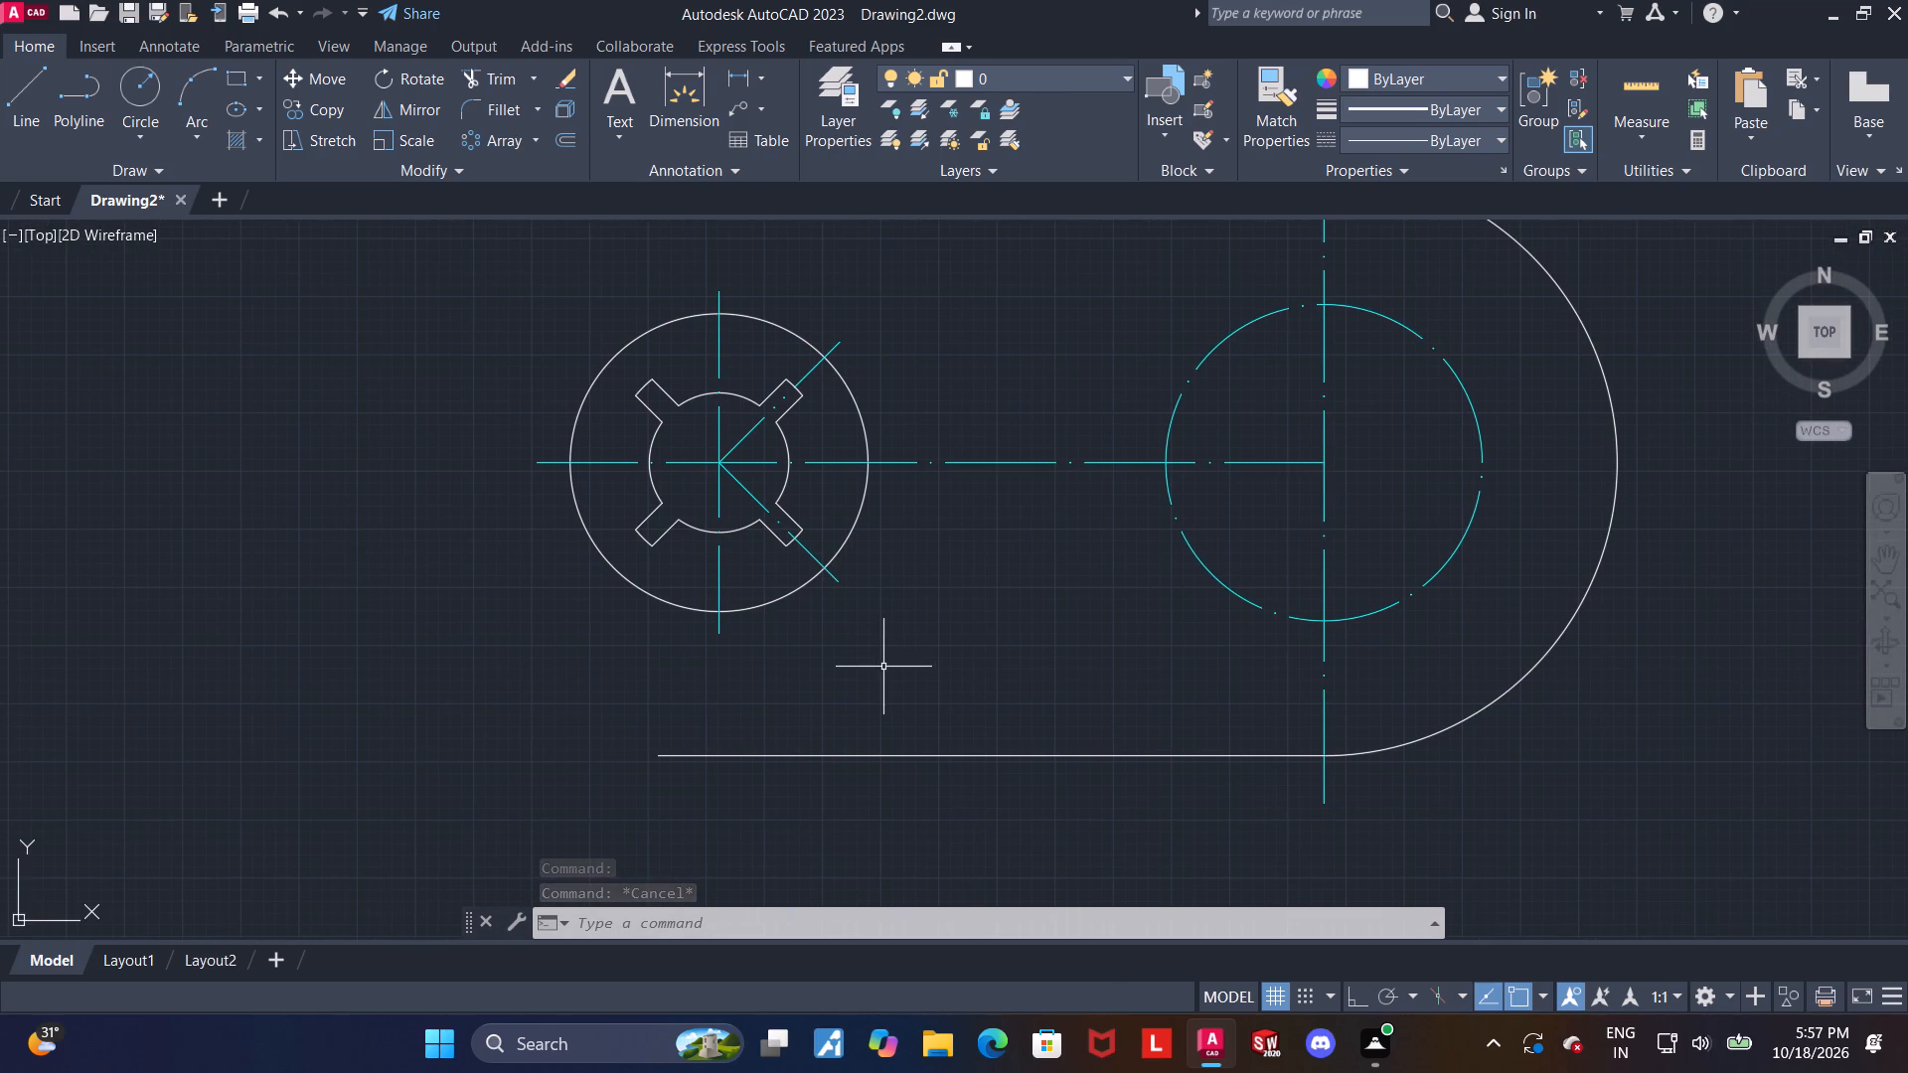
{"action": "middle_click_drag", "start_coordinate": [883, 667], "coordinate": [874, 641]}
{"action": "middle_click_drag", "start_coordinate": [879, 626], "coordinate": [720, 612]}
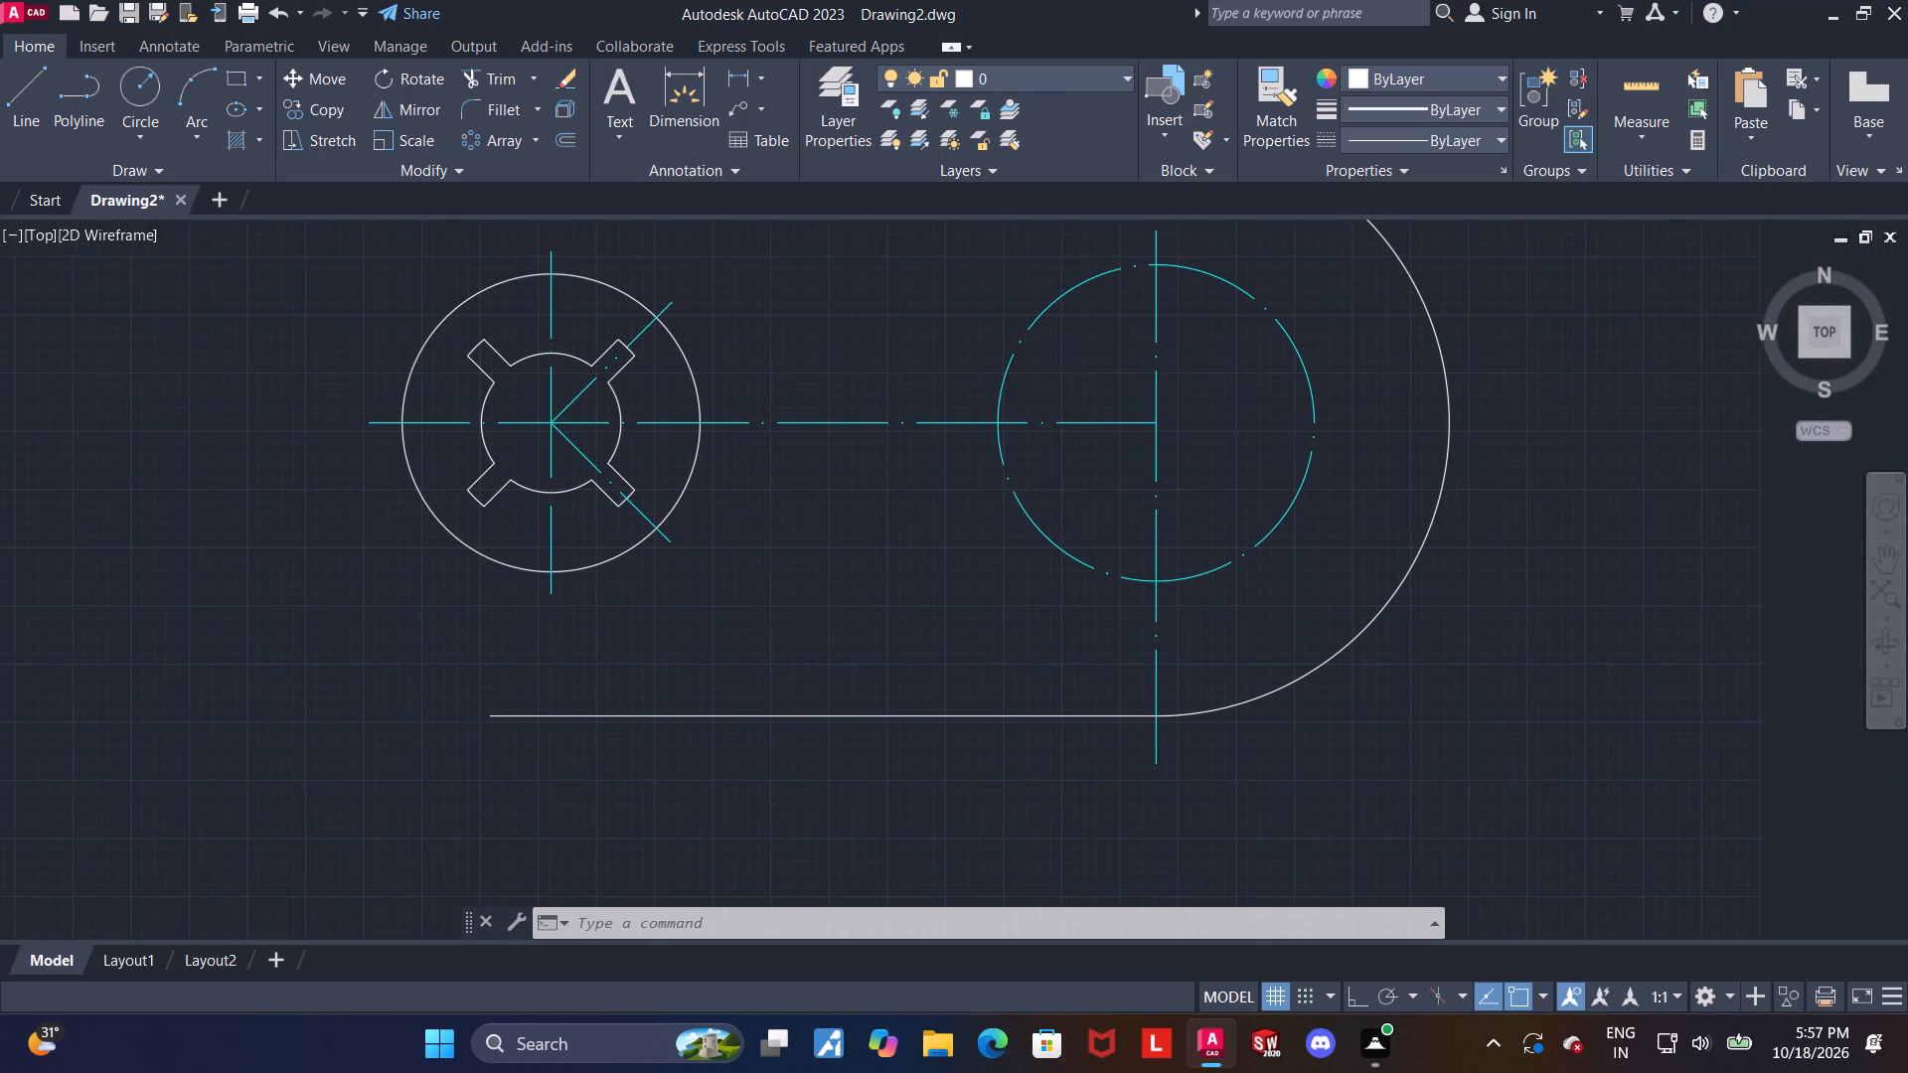
{"action": "left_click", "coordinate": [13, 103]}
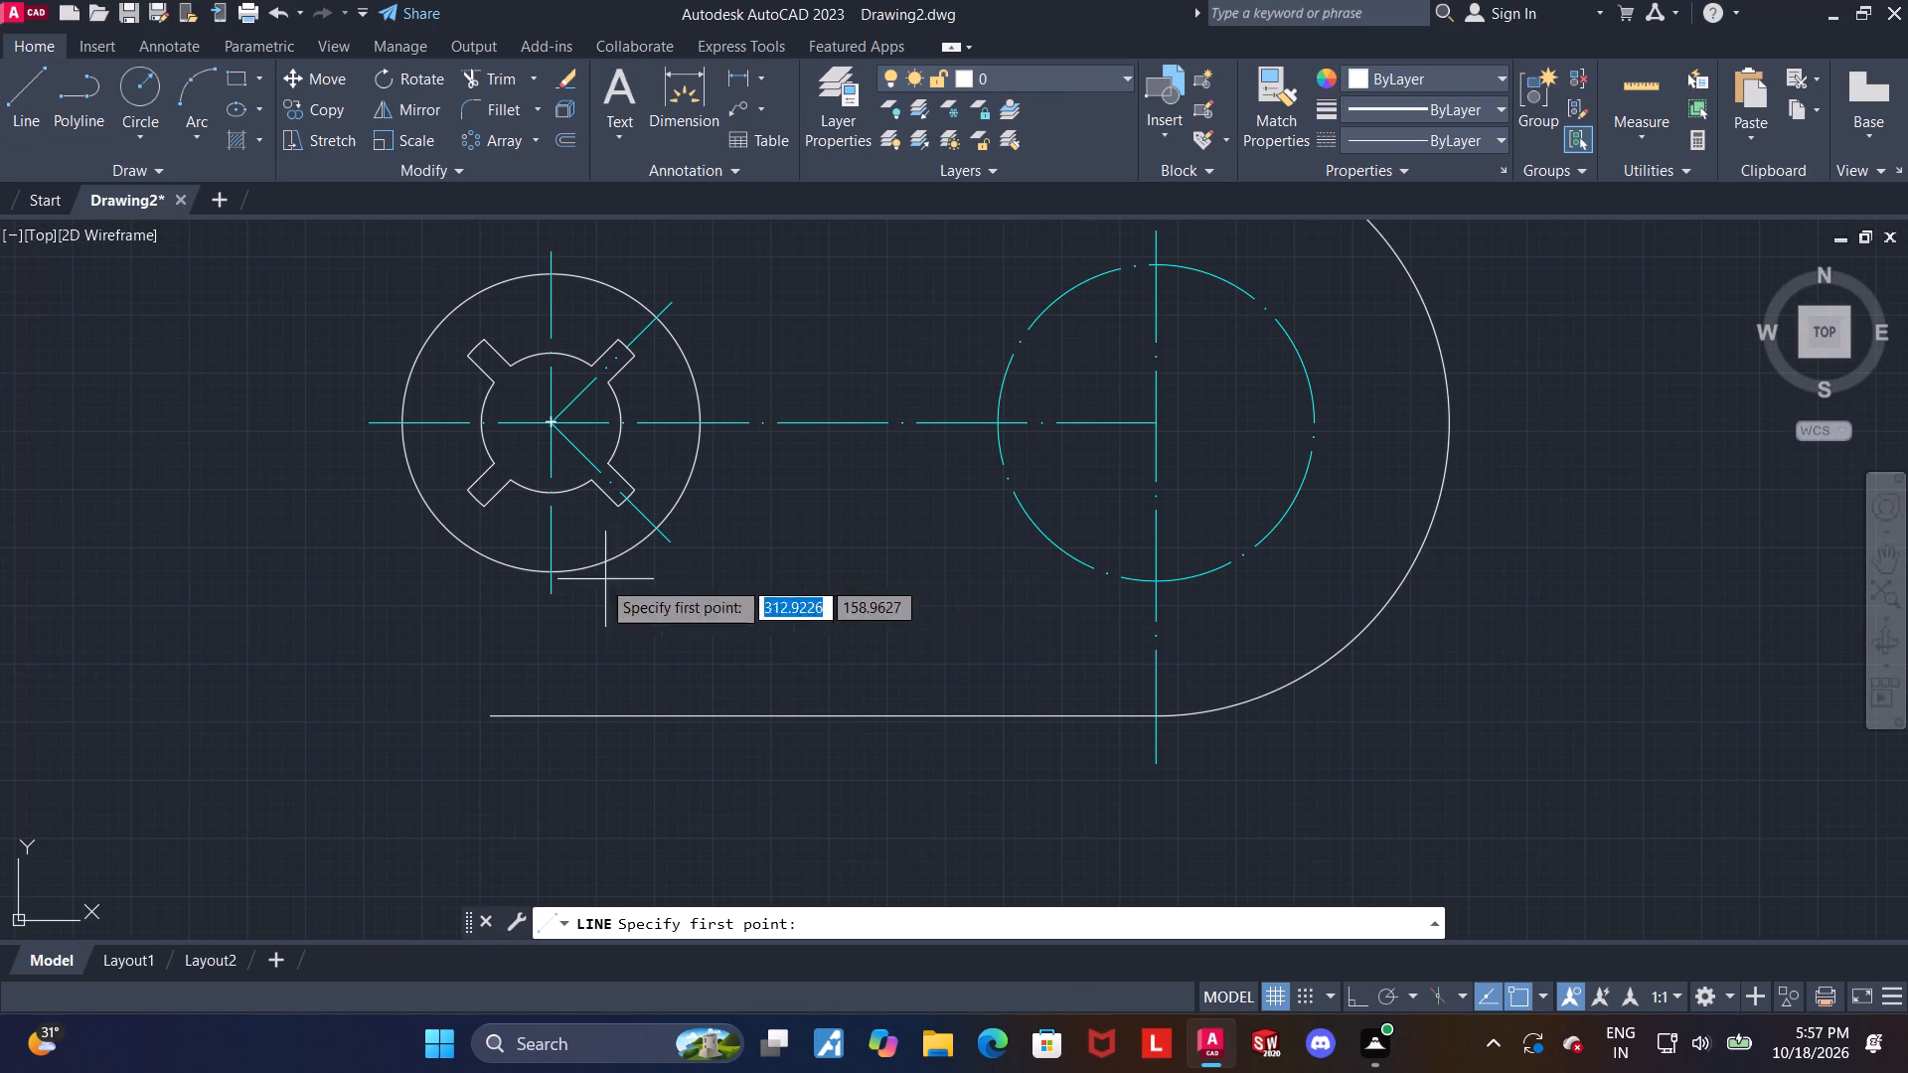
{"action": "left_click", "coordinate": [552, 571]}
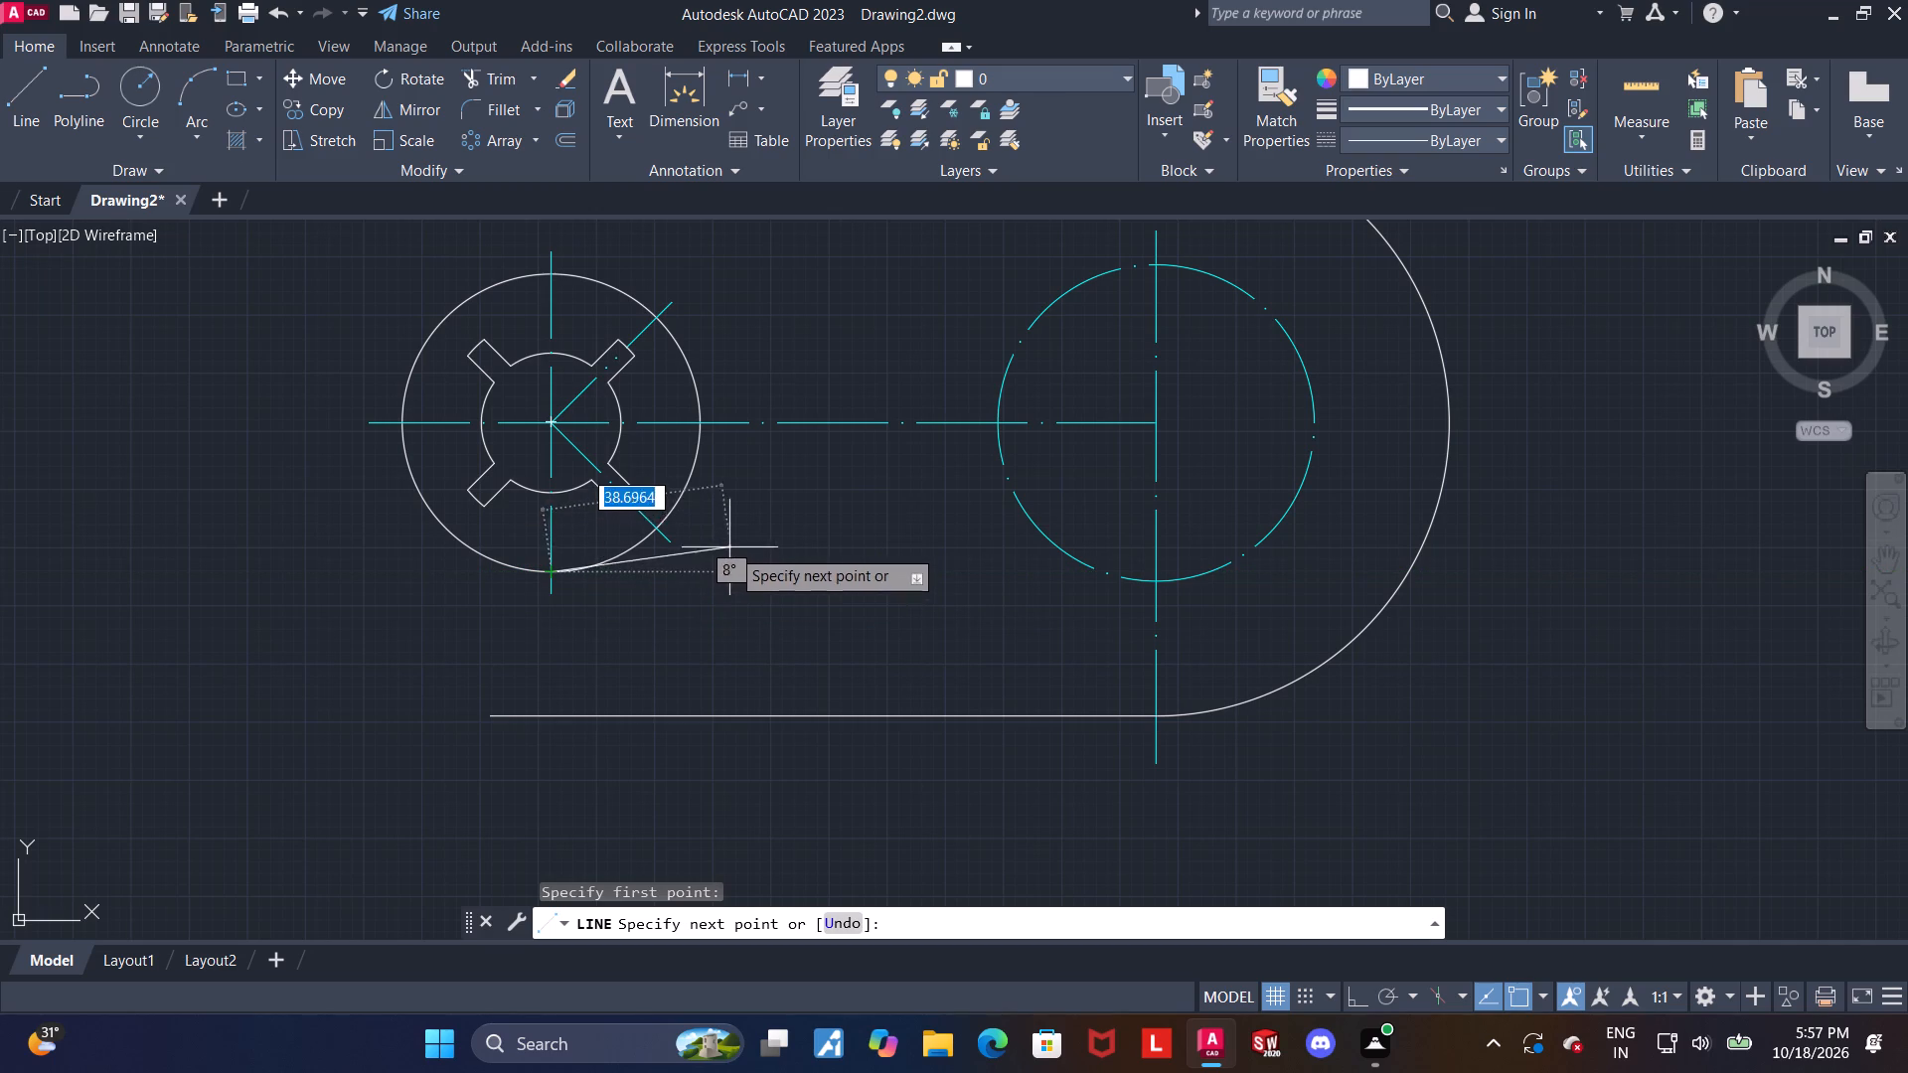
{"action": "key", "text": "F8"}
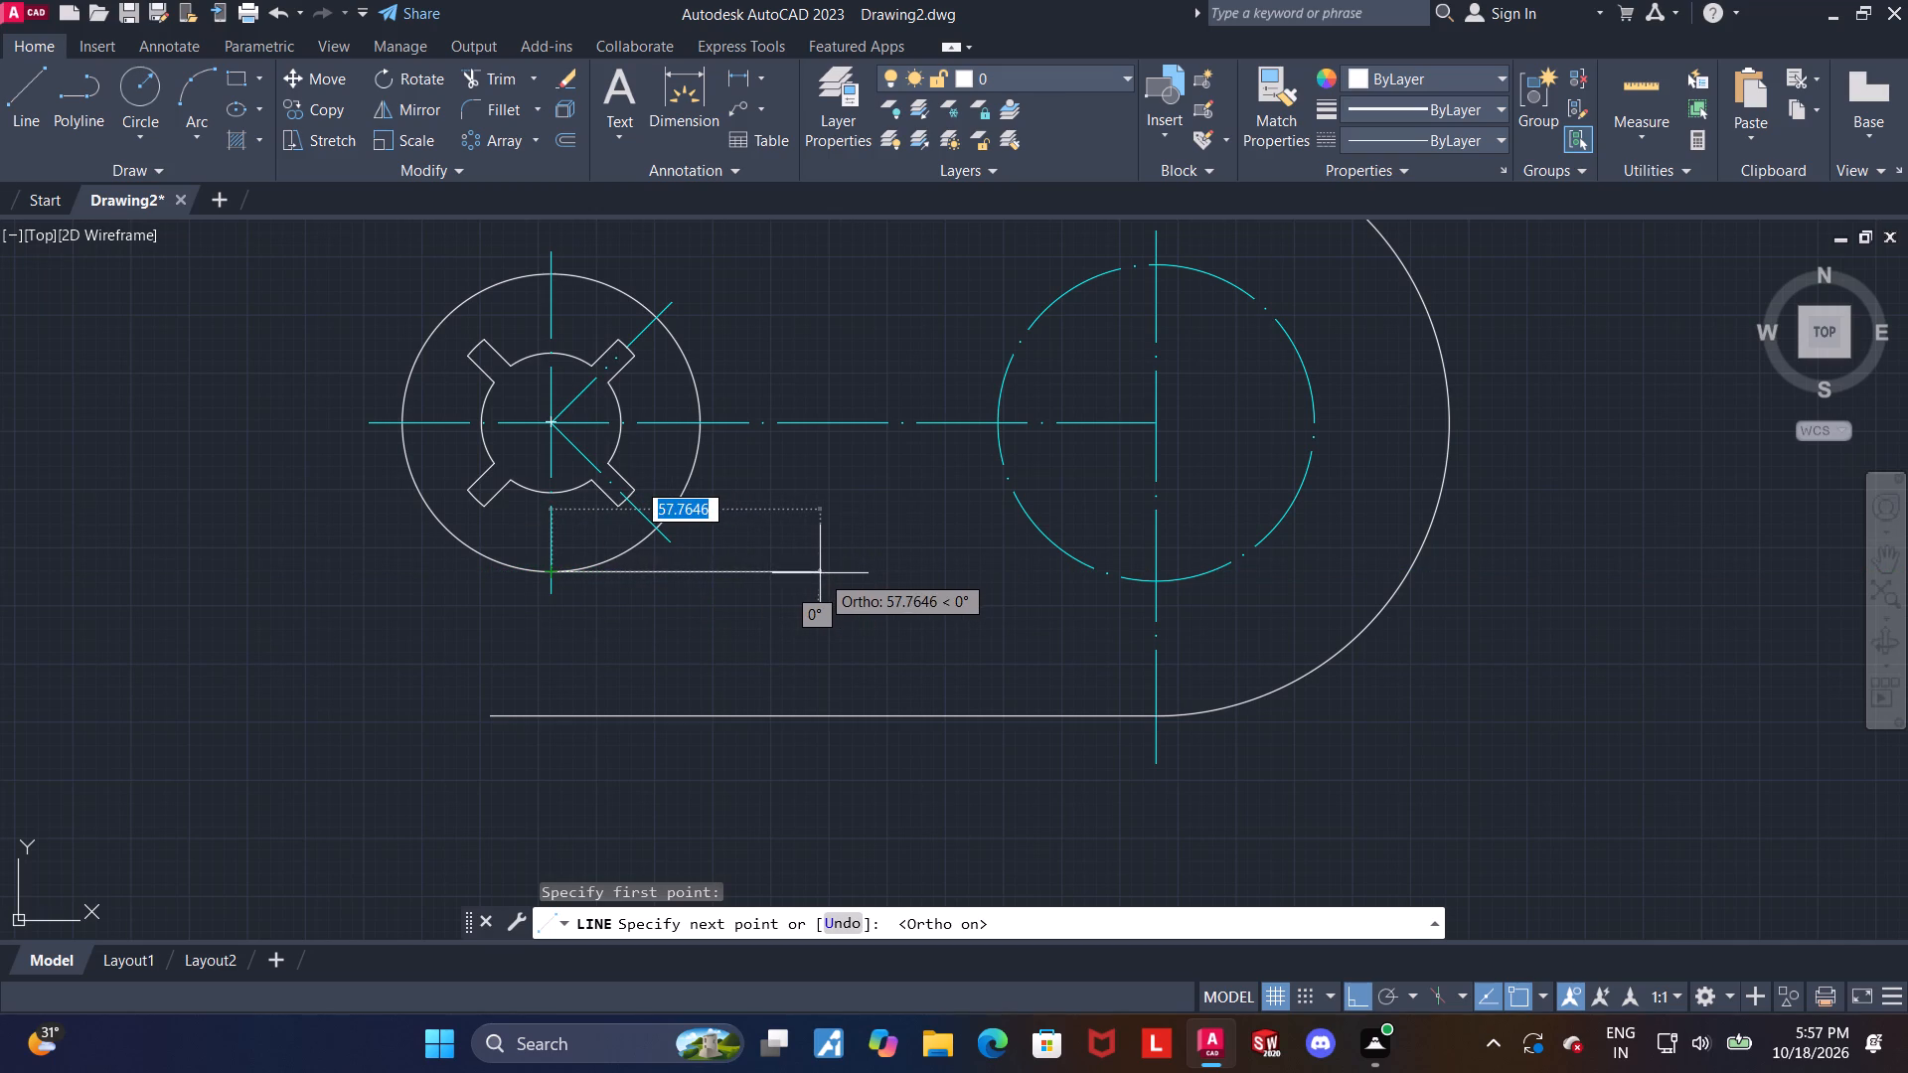
{"action": "type", "text": "28"}
{"action": "key", "text": "Return"}
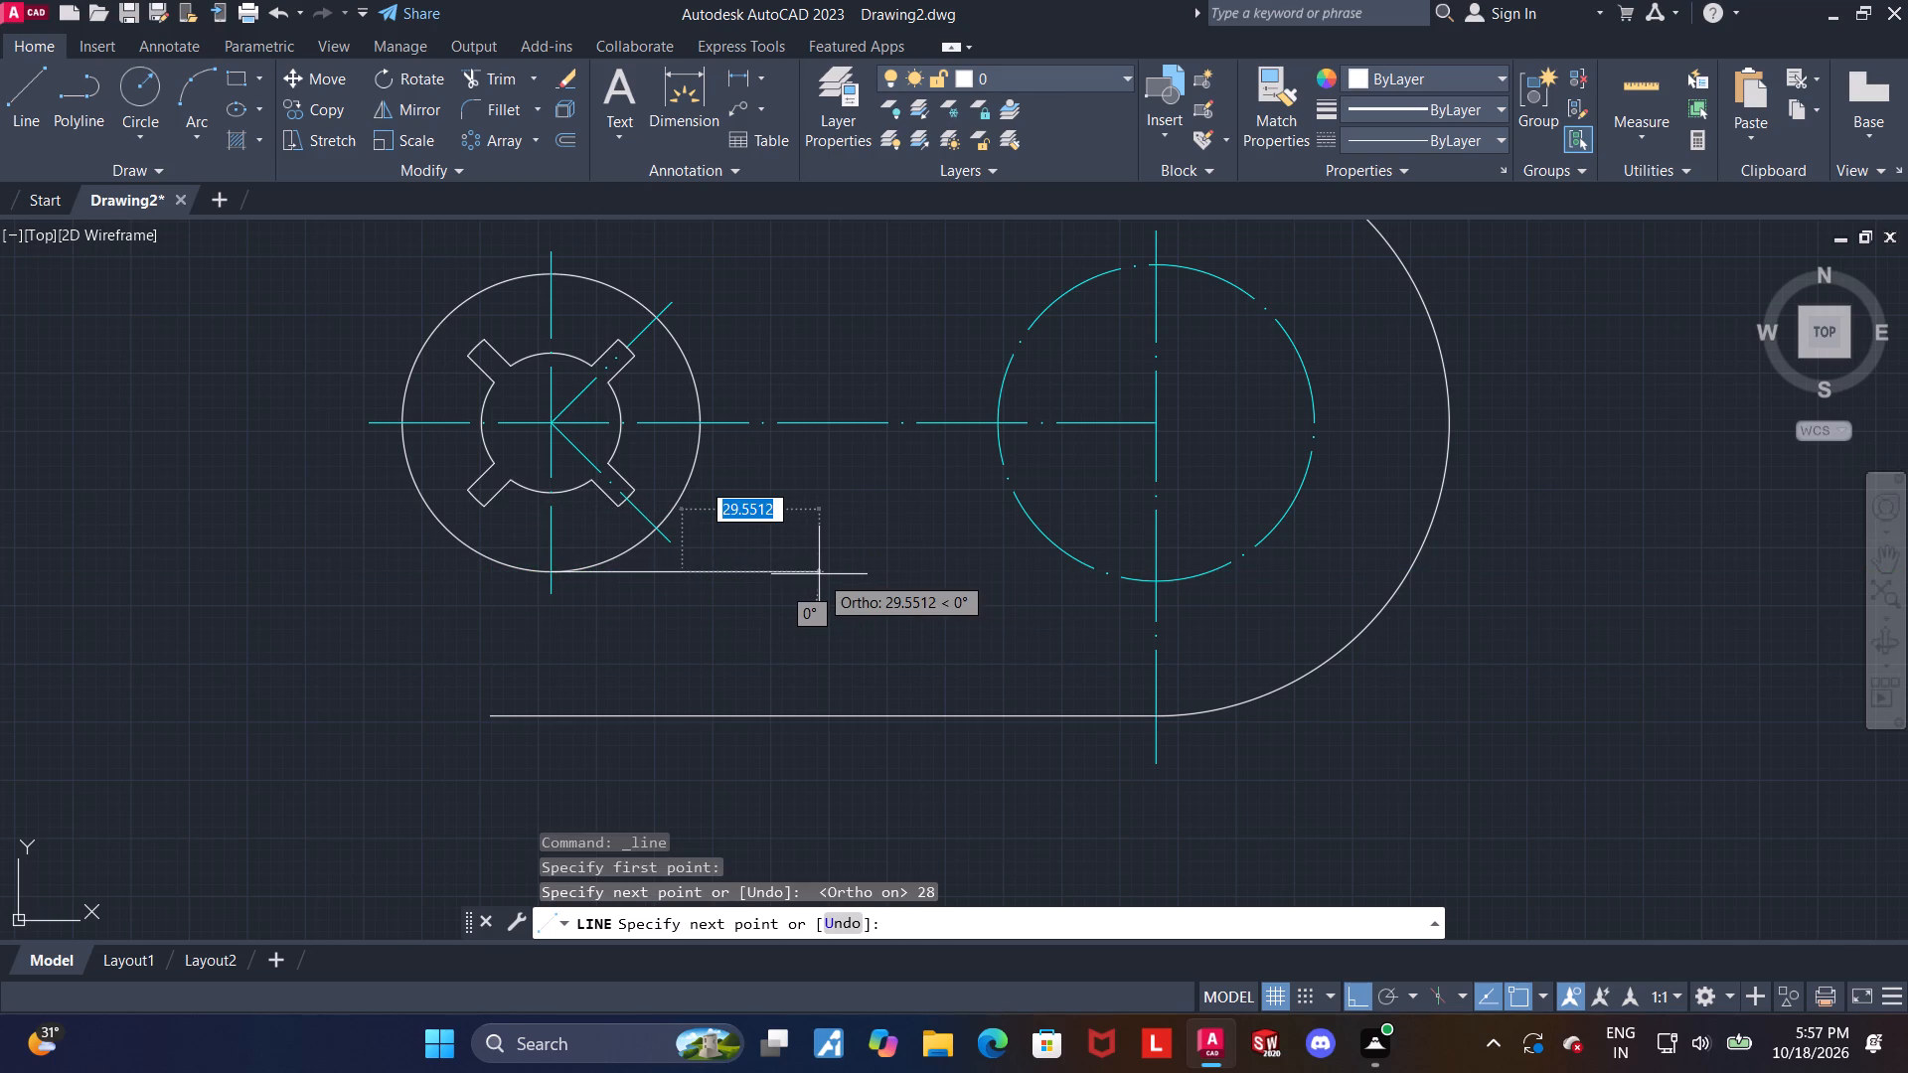
{"action": "left_click", "coordinate": [653, 738]}
{"action": "key", "text": "Escape"}
{"action": "key", "text": "Escape"}
From the top of the slotted part's outer circle, draw a 28 long line rightwards, continuing up about 38 past the upper horizontal line.
{"action": "middle_click_drag", "start_coordinate": [772, 613], "coordinate": [772, 624]}
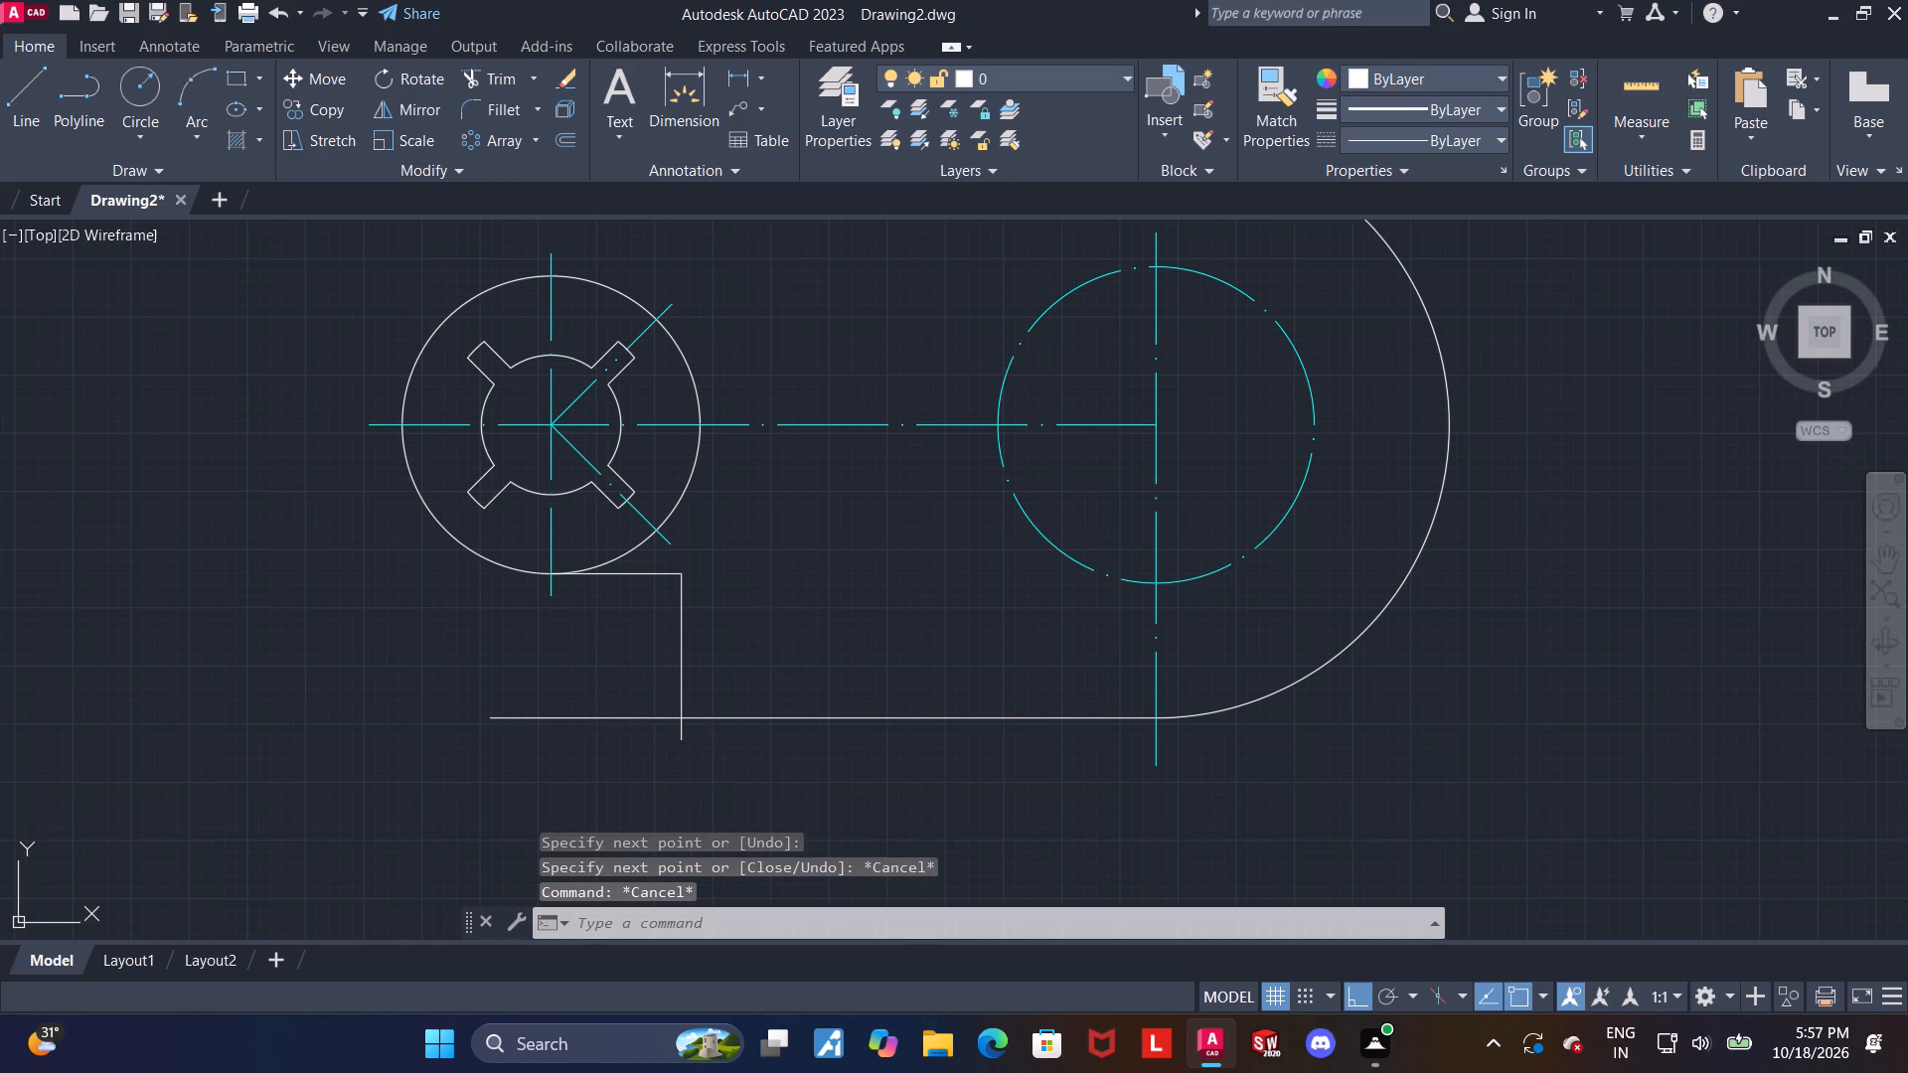
{"action": "middle_click_drag", "start_coordinate": [772, 624], "coordinate": [770, 670]}
{"action": "left_click", "coordinate": [27, 77]}
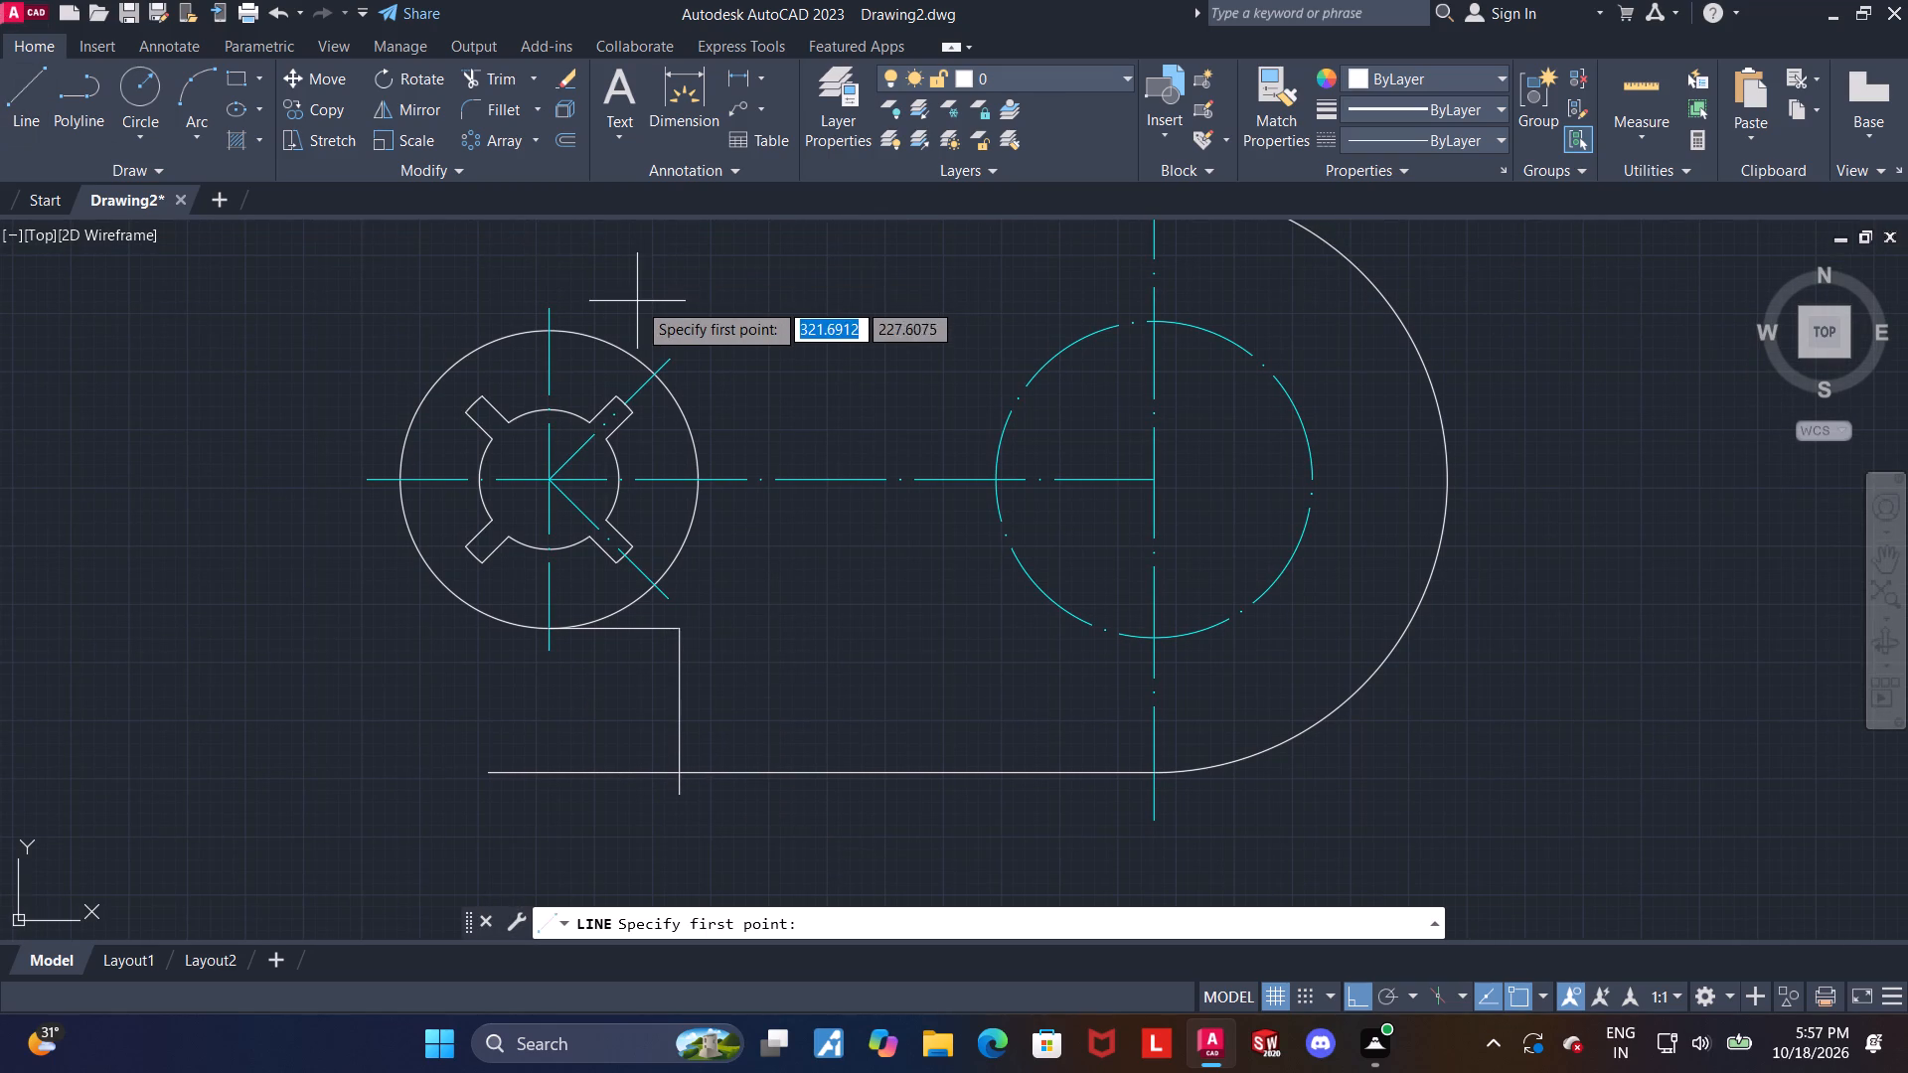
{"action": "scroll", "coordinate": [634, 309], "scroll_direction": "down", "scroll_amount": 3}
{"action": "scroll", "coordinate": [615, 251], "scroll_direction": "up", "scroll_amount": 2}
{"action": "scroll", "coordinate": [653, 369], "scroll_direction": "up", "scroll_amount": 2}
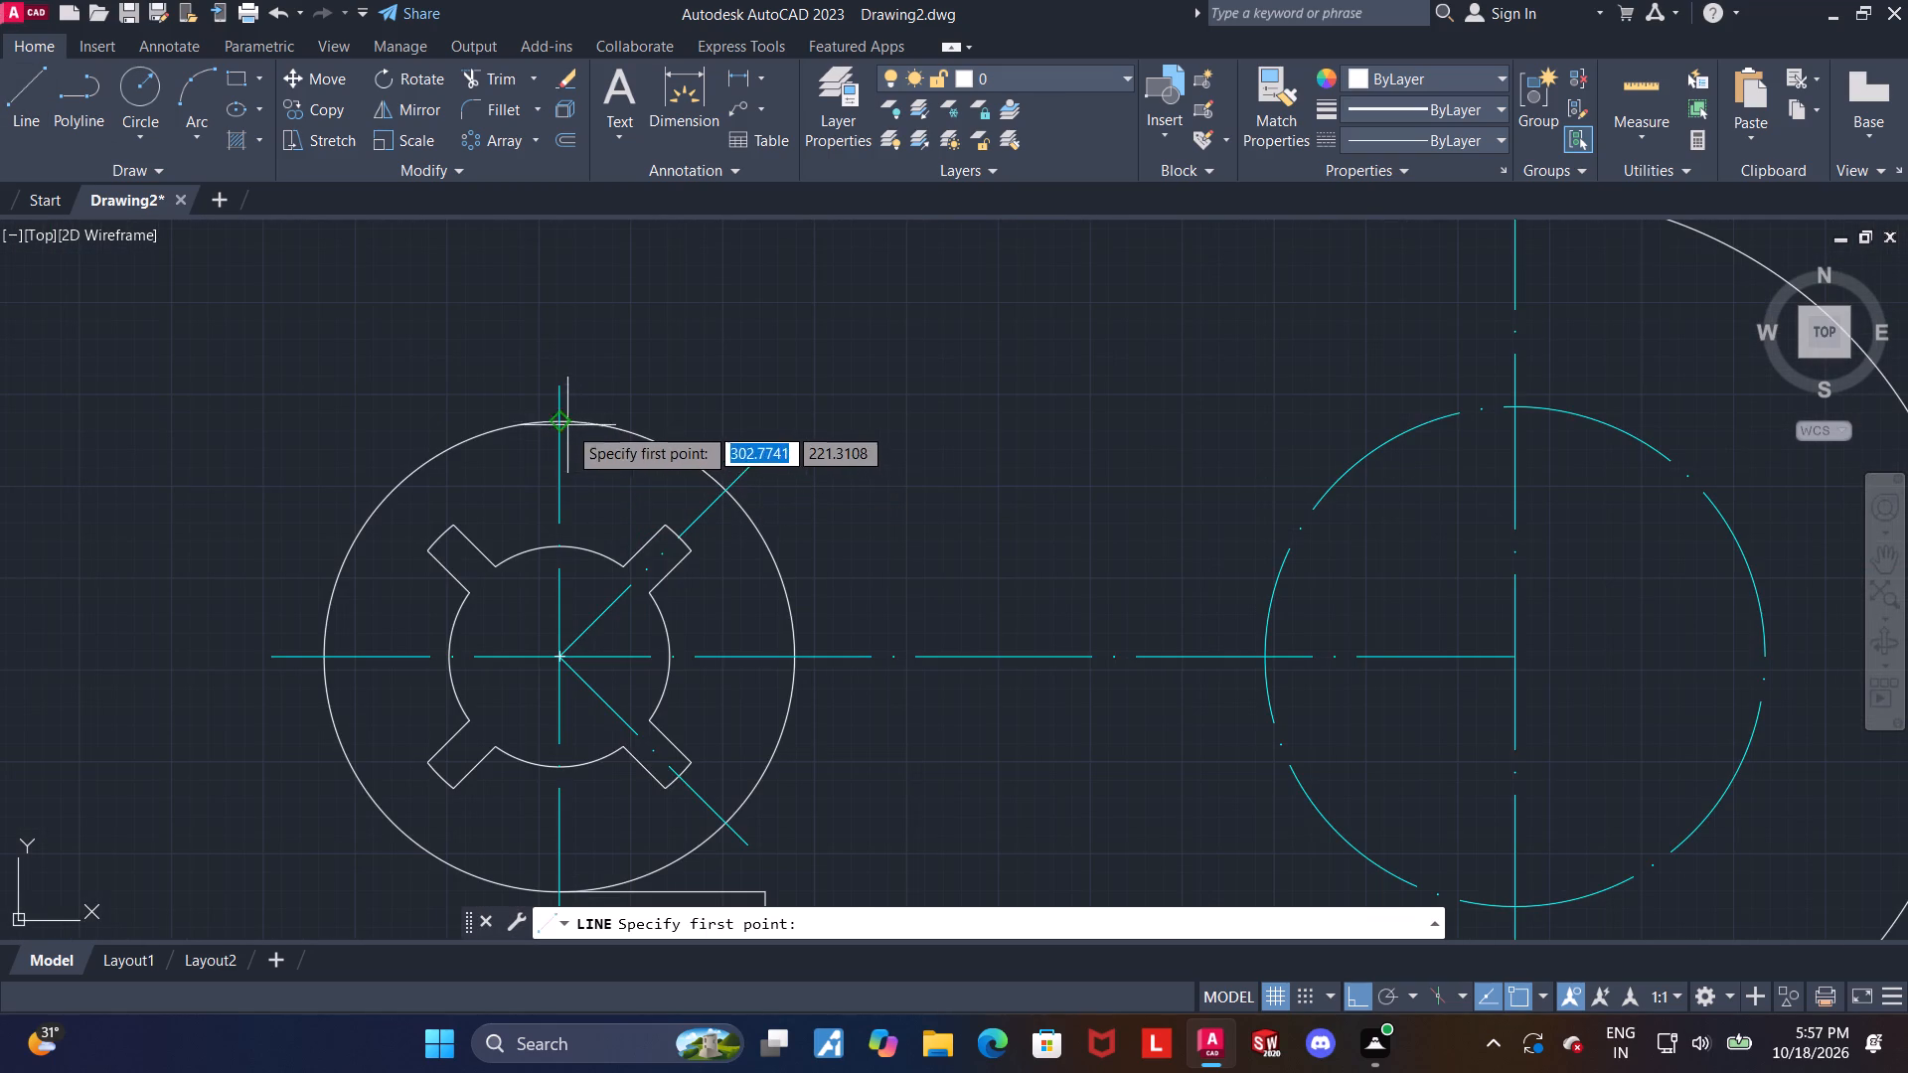
{"action": "left_click", "coordinate": [562, 423]}
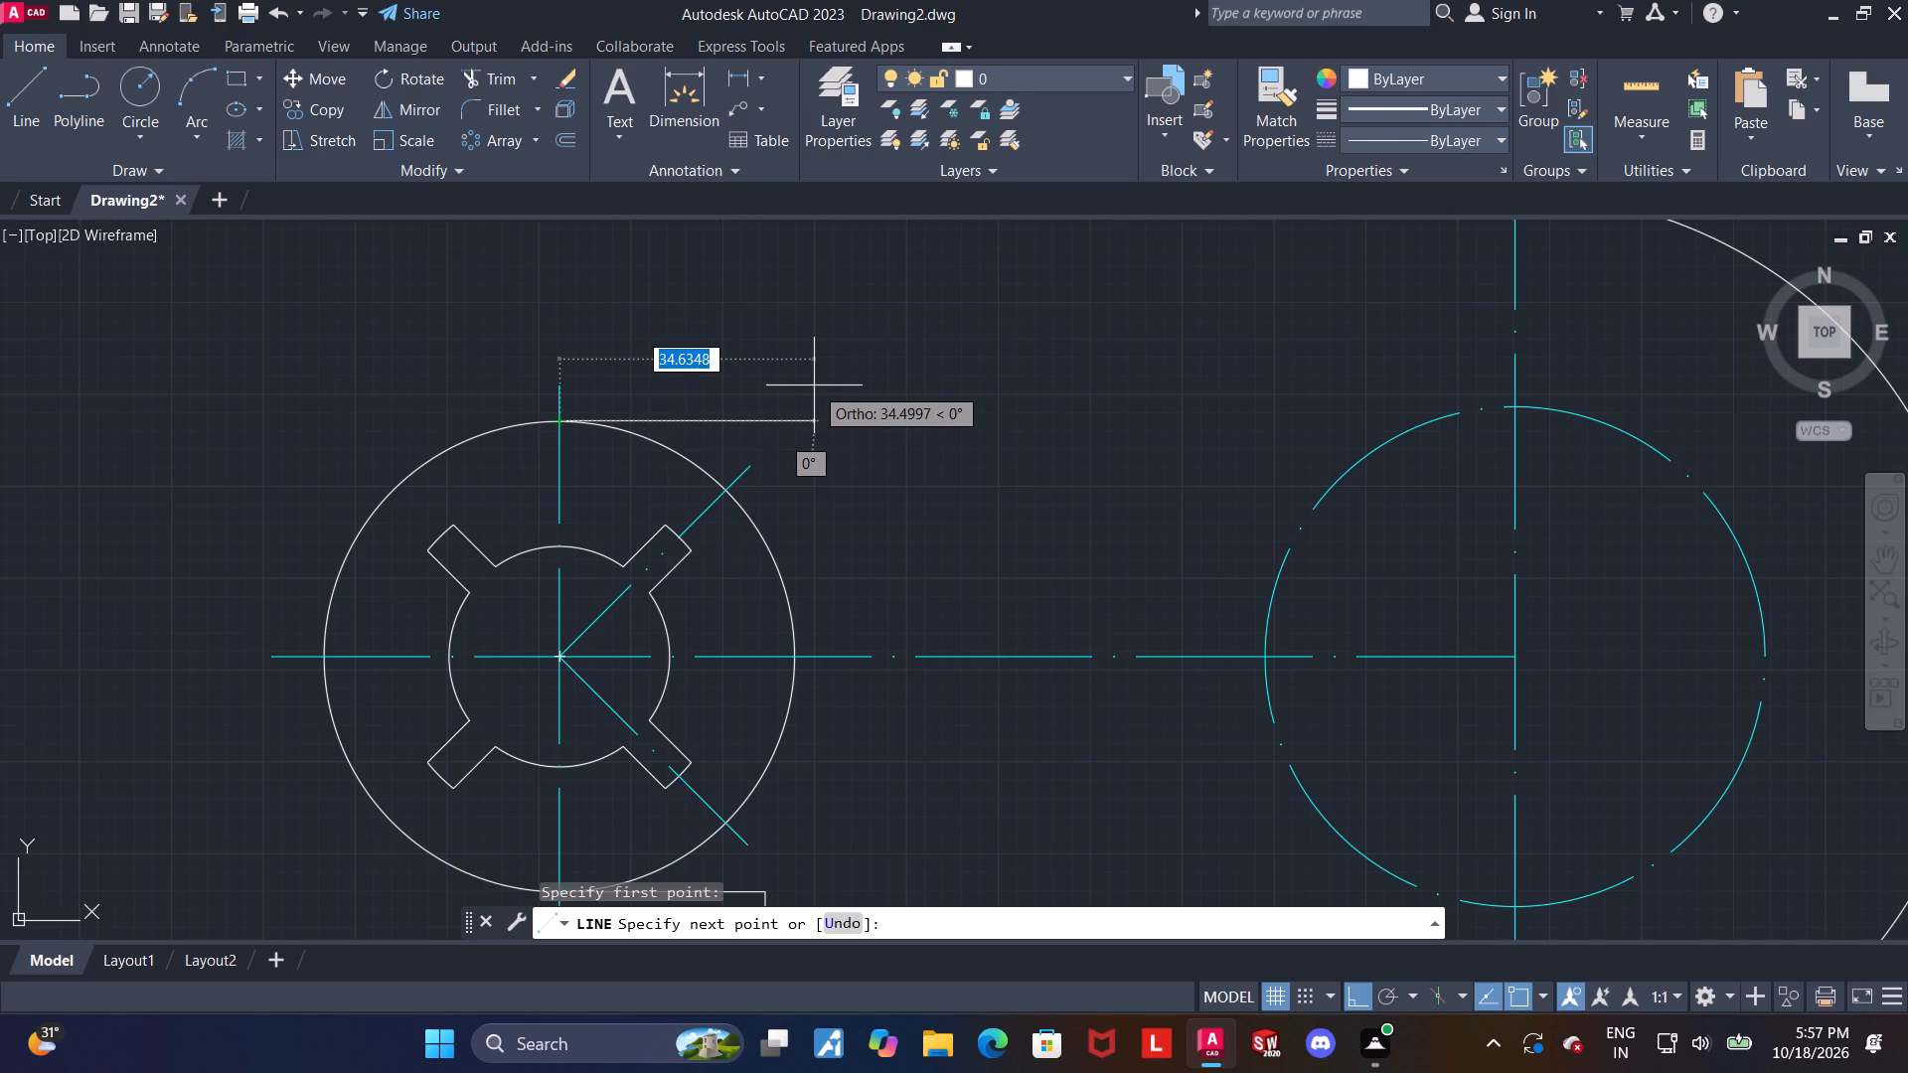
{"action": "type", "text": "28"}
{"action": "key", "text": "Return"}
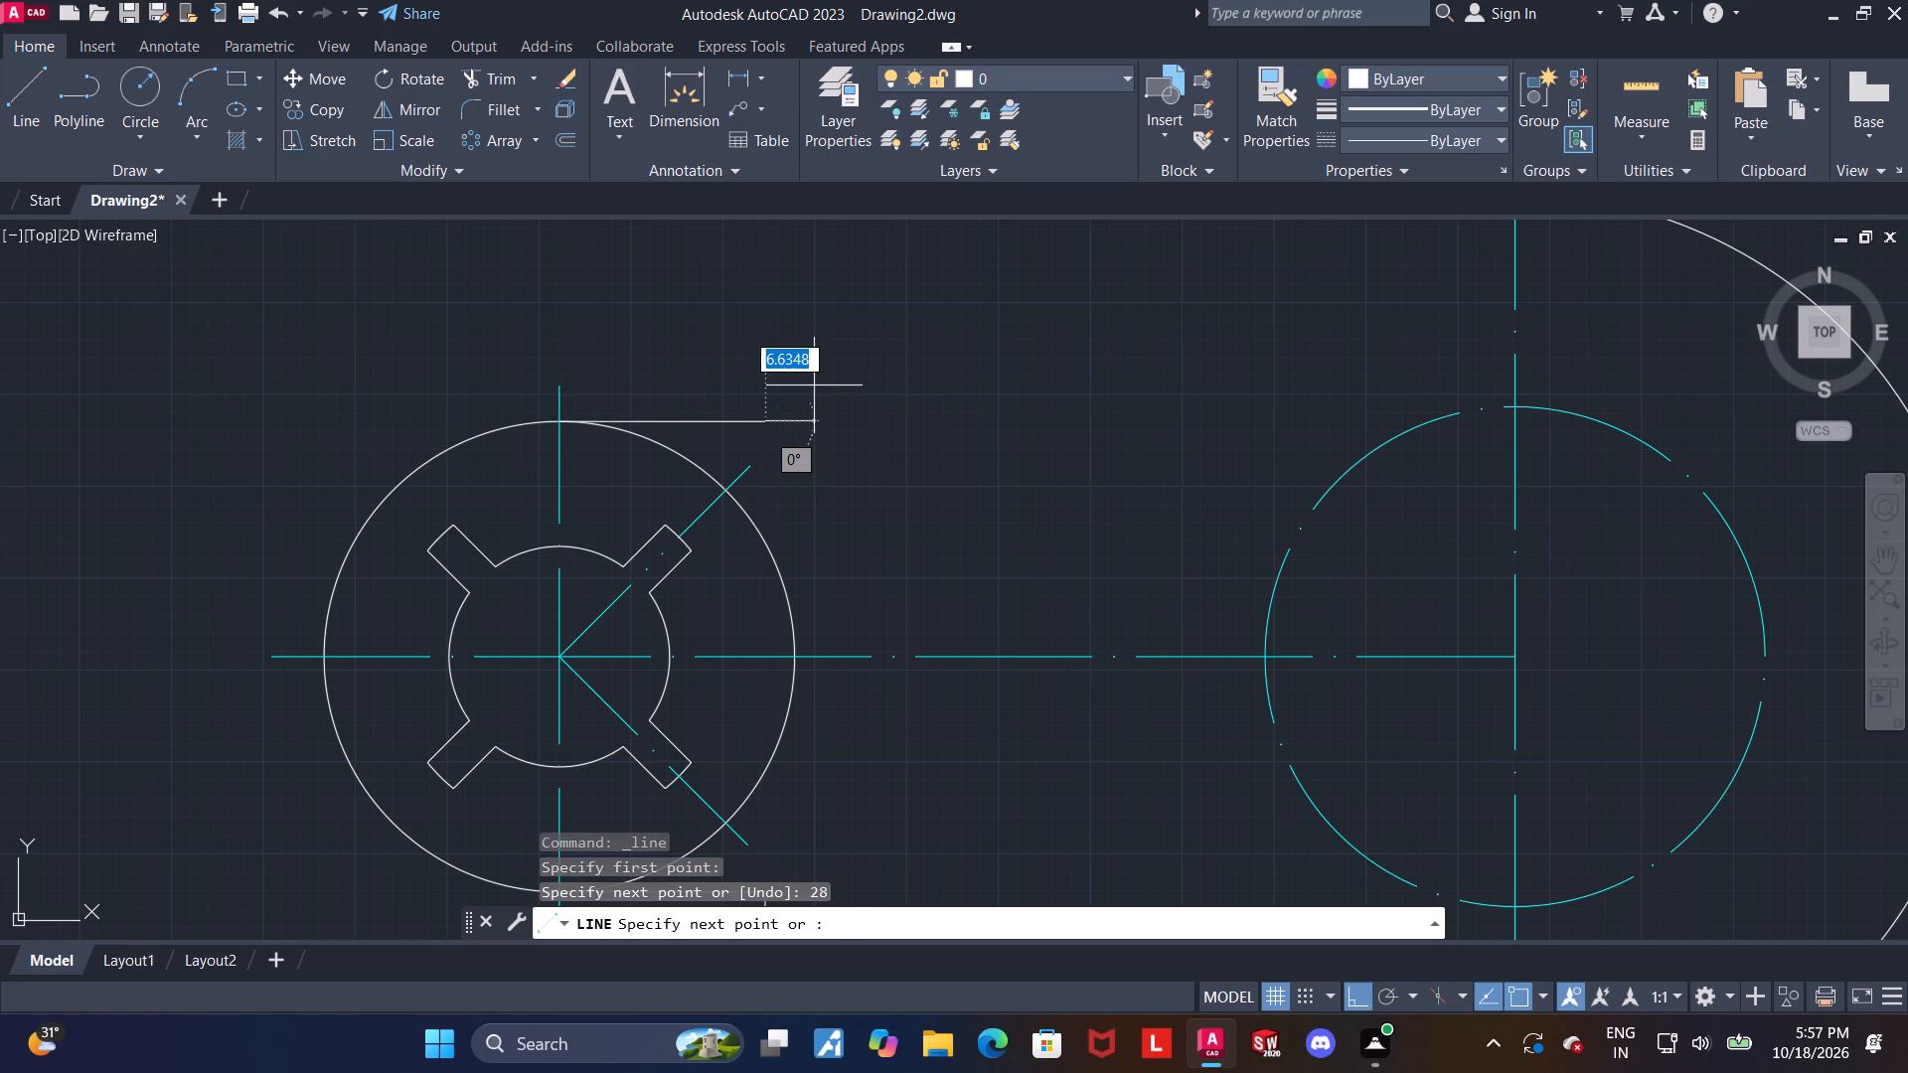
{"action": "scroll", "coordinate": [814, 385], "scroll_direction": "down", "scroll_amount": 3}
{"action": "scroll", "coordinate": [806, 318], "scroll_direction": "up", "scroll_amount": 3}
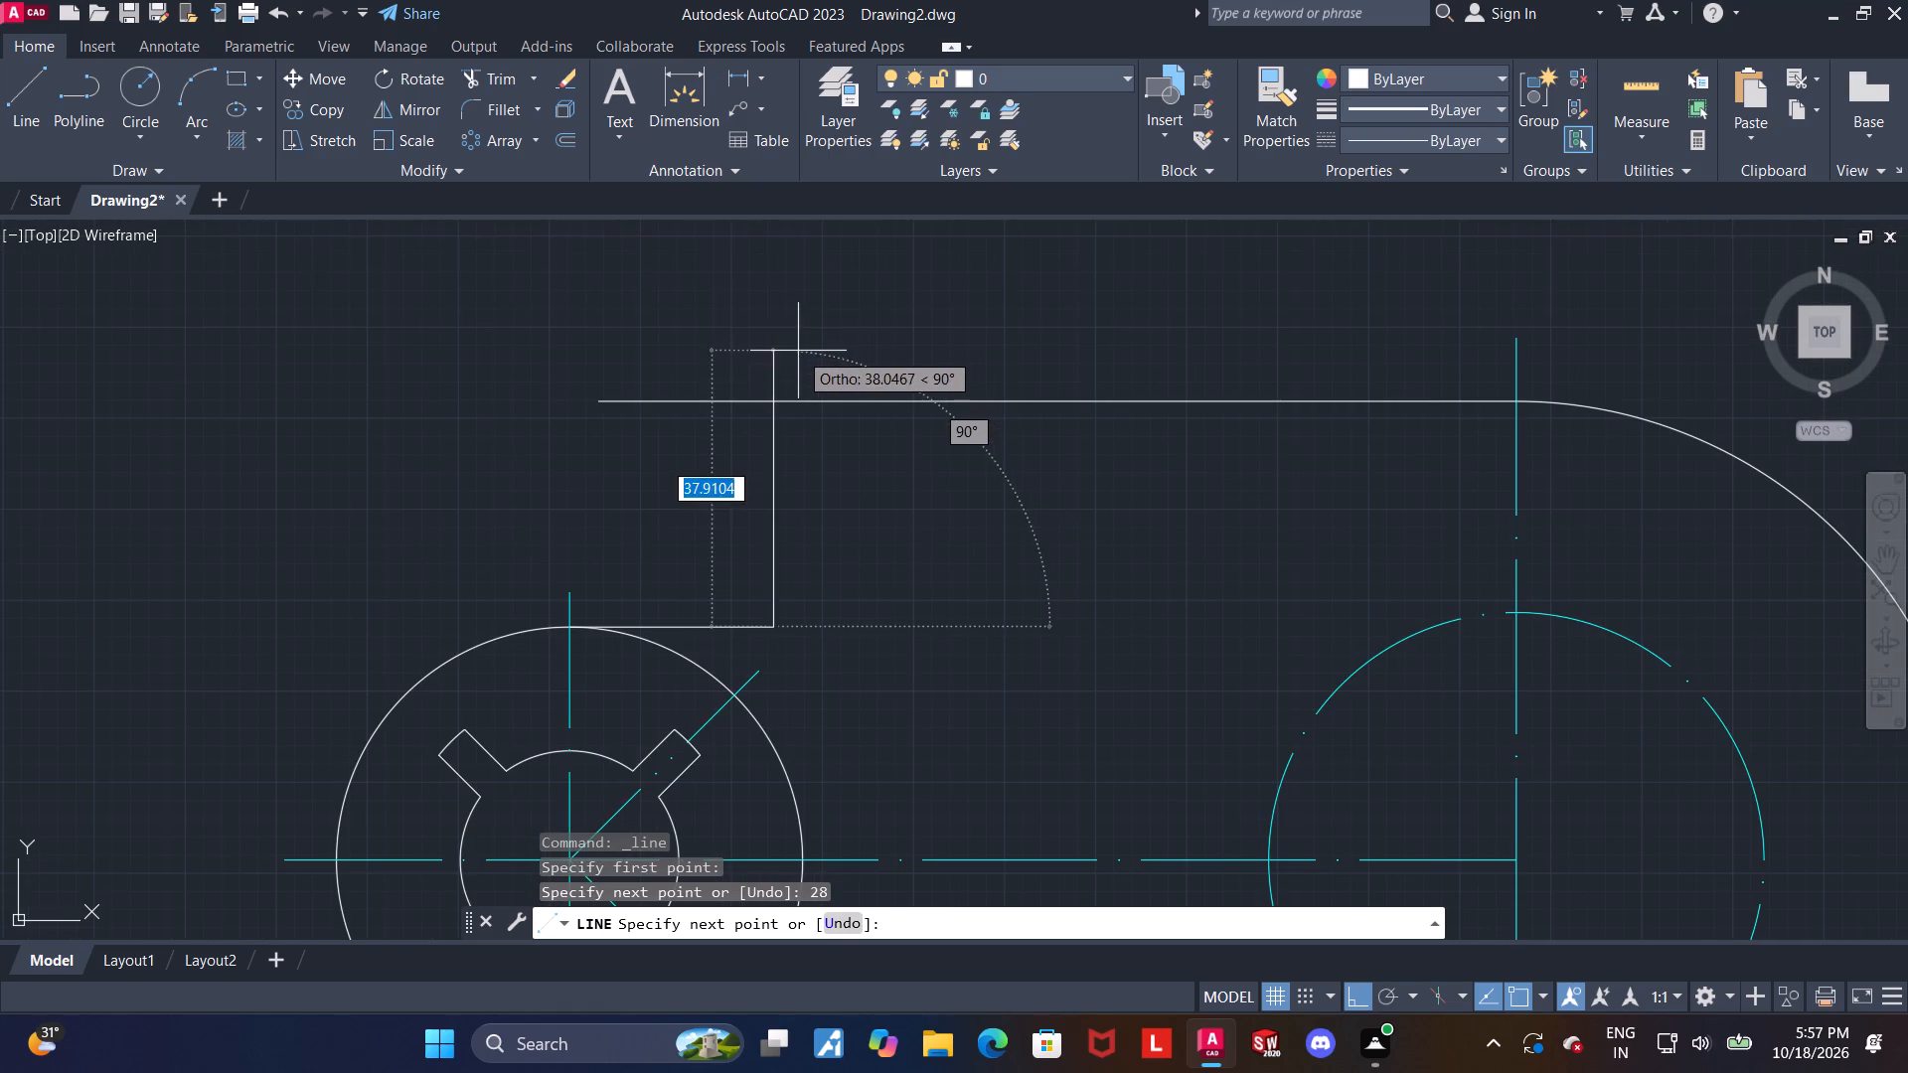
{"action": "left_click", "coordinate": [798, 352]}
{"action": "key", "text": "Escape"}
Trim the overhanging ends of the vertical and horizontal lines at the body's upper-left and lower-left corners.
{"action": "left_click", "coordinate": [483, 81]}
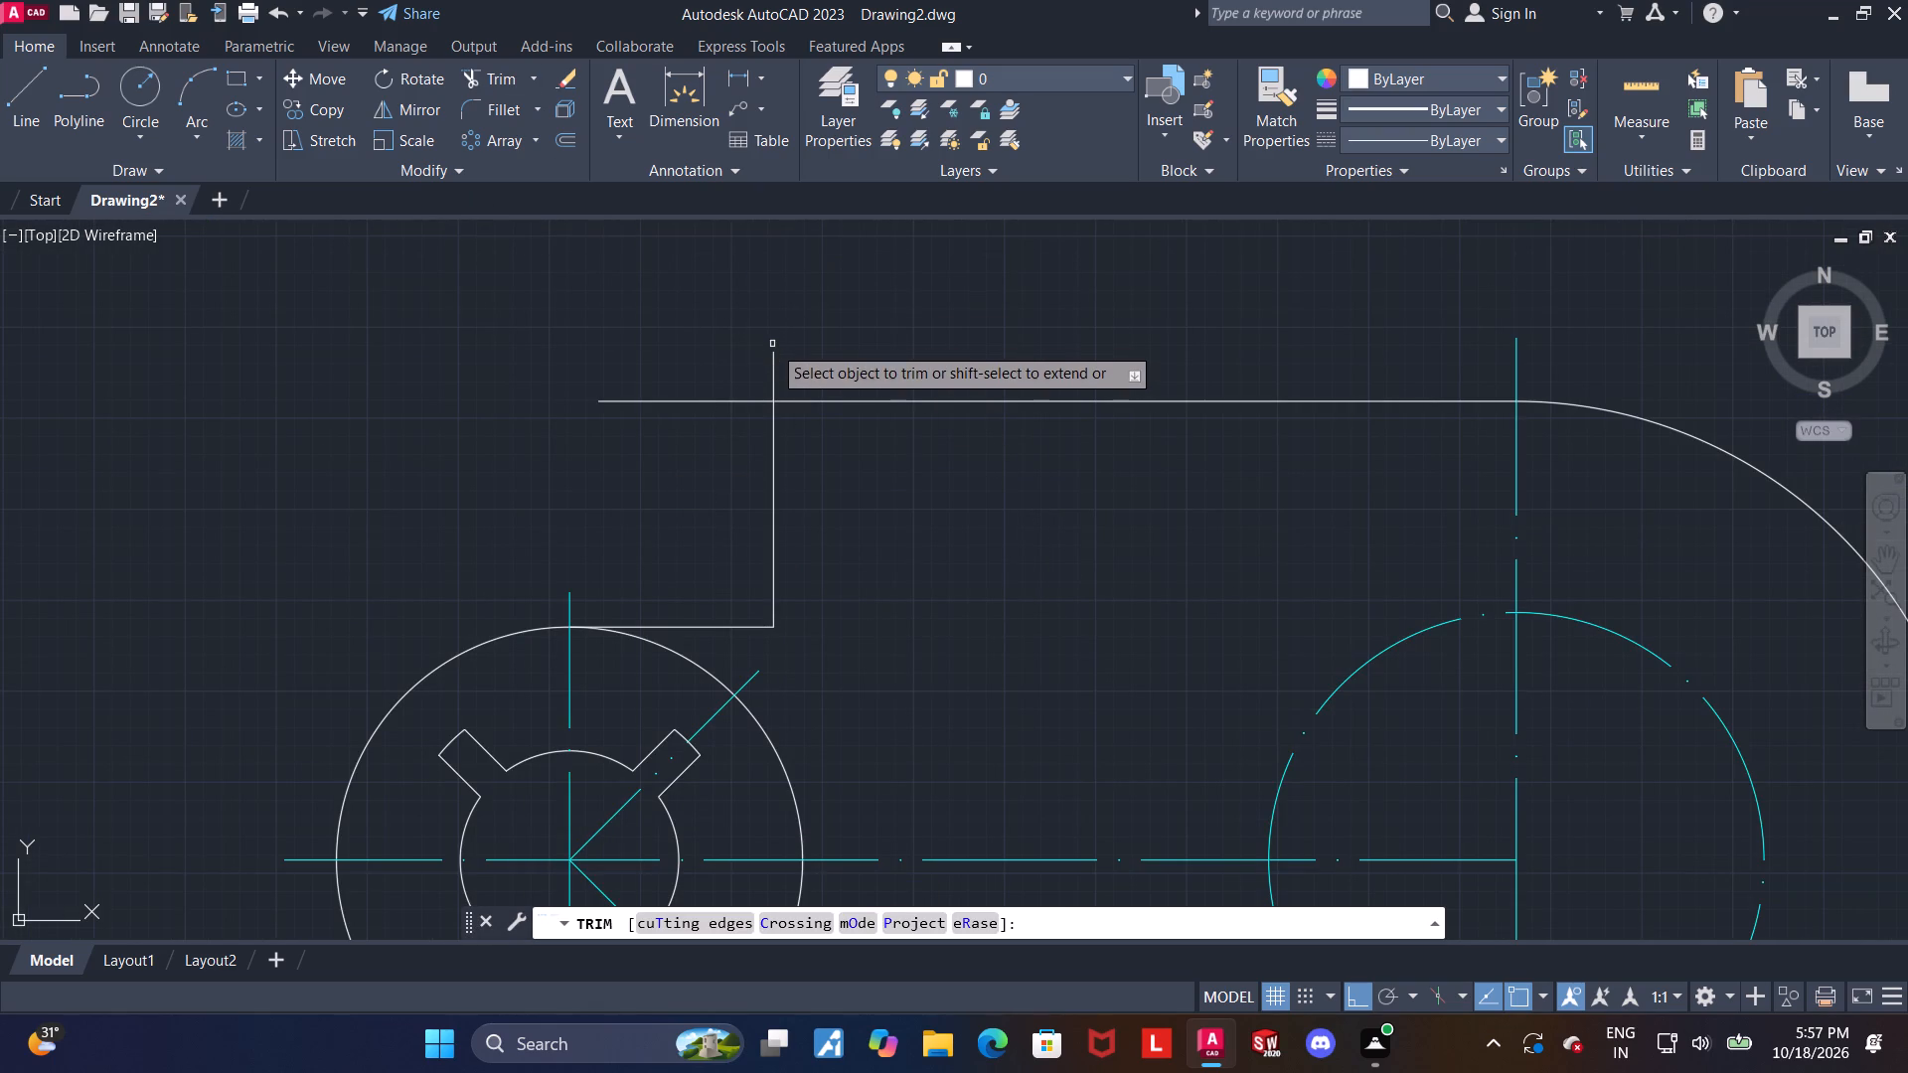
{"action": "left_click", "coordinate": [773, 350]}
{"action": "left_click", "coordinate": [739, 395]}
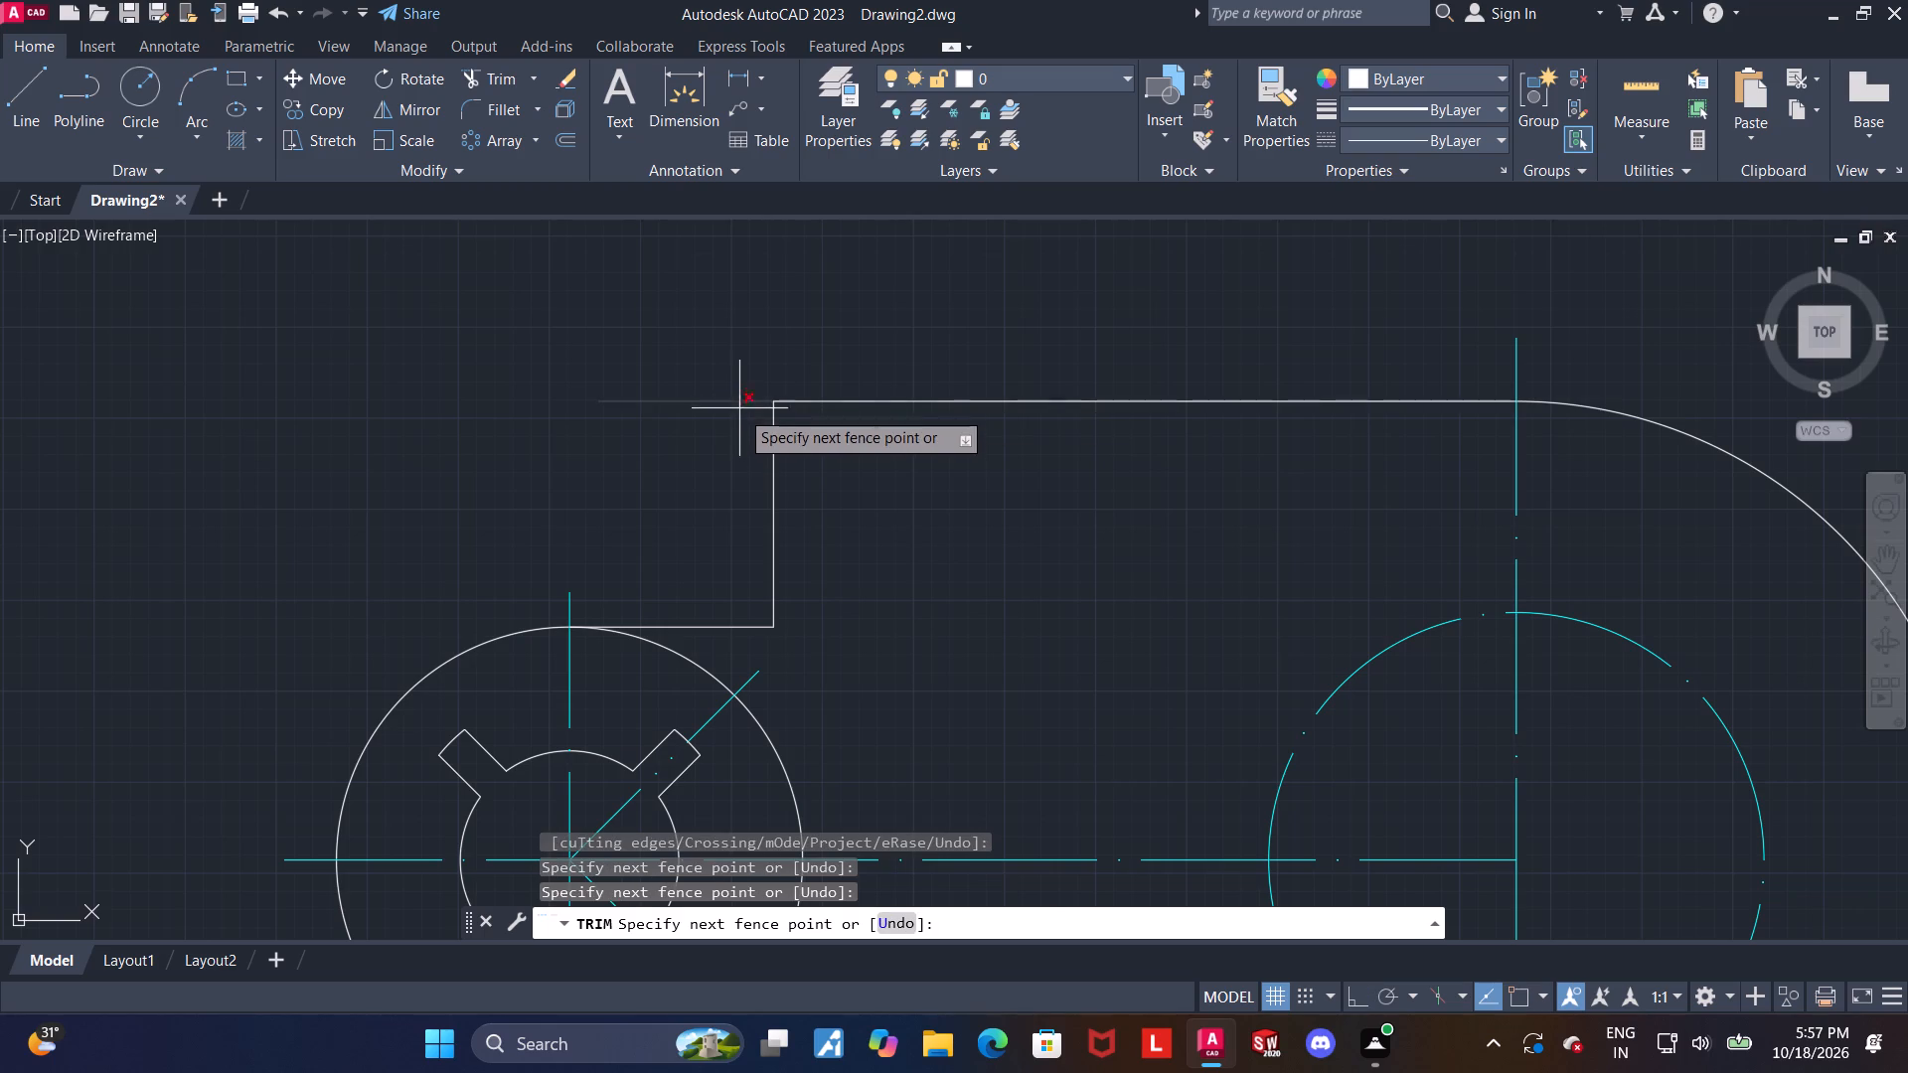
{"action": "left_click", "coordinate": [737, 418]}
{"action": "scroll", "coordinate": [733, 419], "scroll_direction": "down", "scroll_amount": 3}
{"action": "scroll", "coordinate": [737, 626], "scroll_direction": "up", "scroll_amount": 3}
{"action": "left_click_drag", "start_coordinate": [629, 627], "coordinate": [639, 720]}
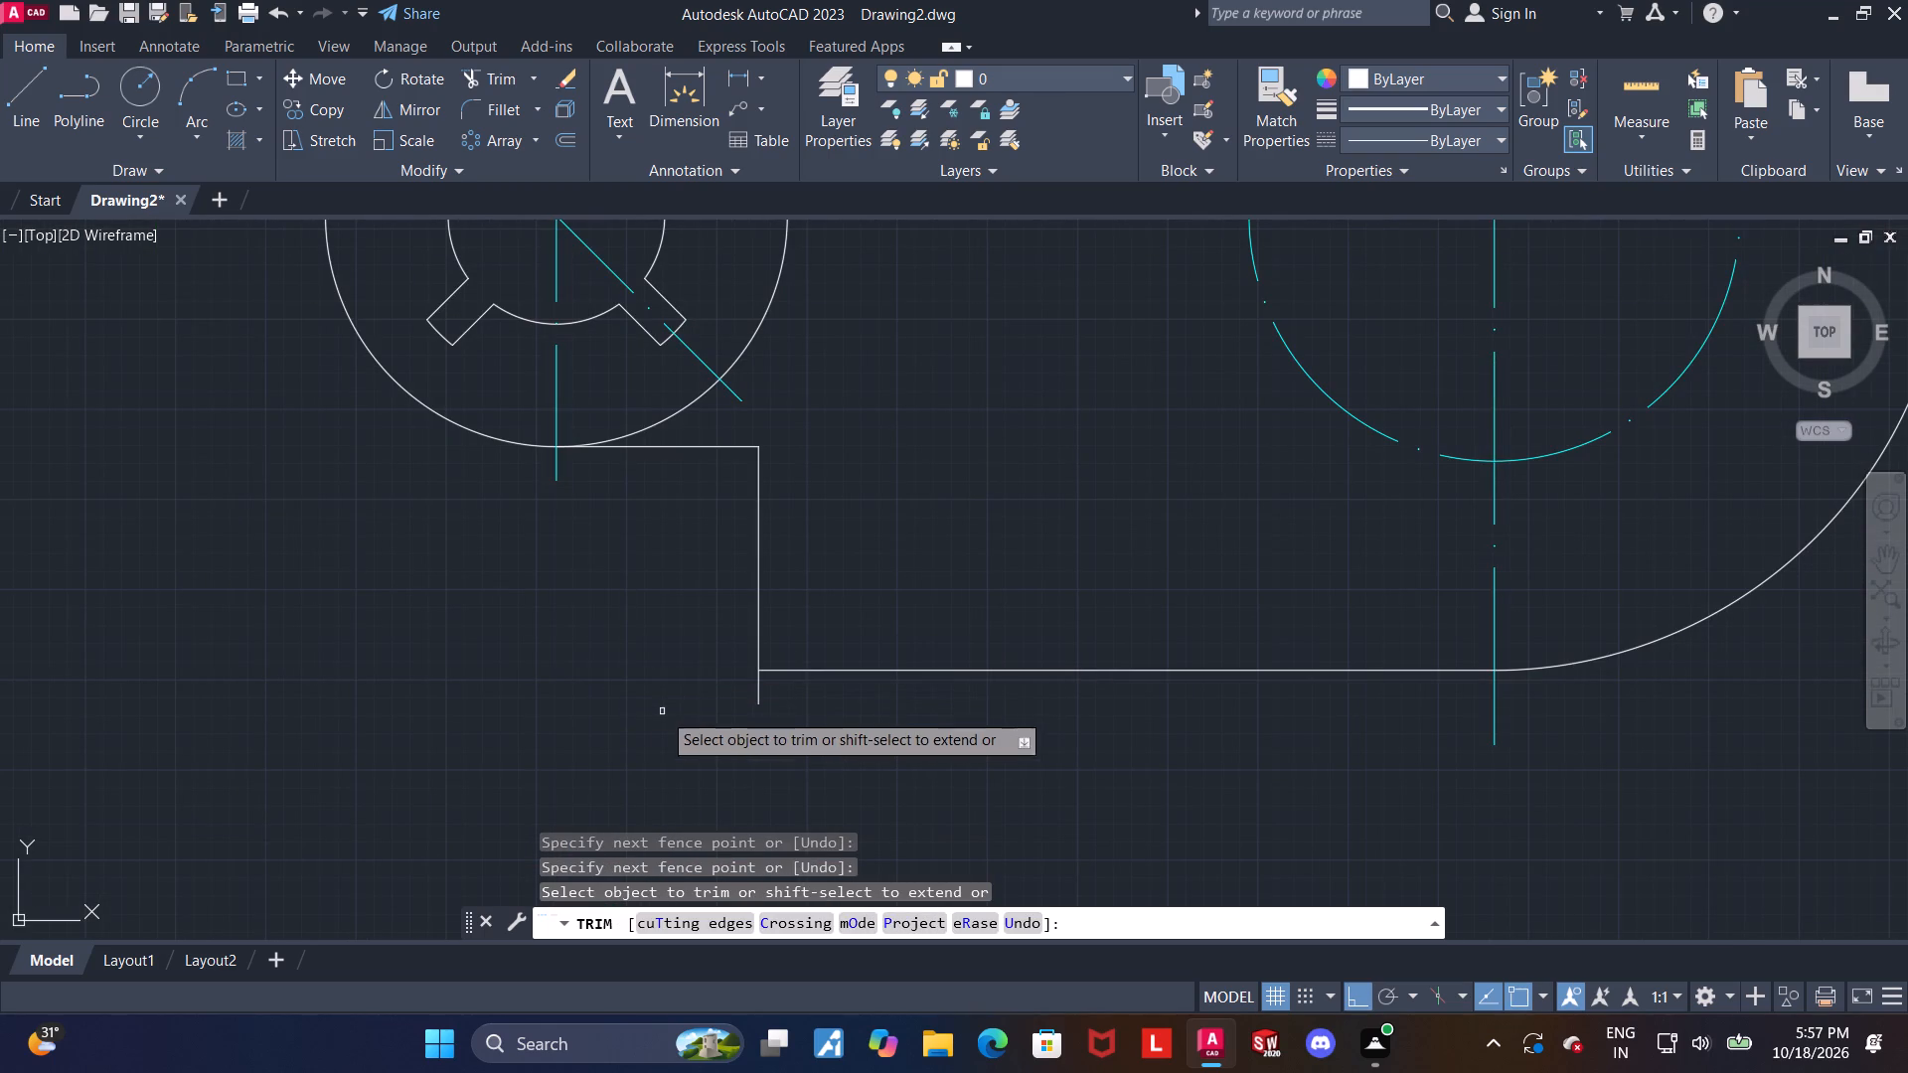
{"action": "left_click", "coordinate": [760, 688]}
{"action": "scroll", "coordinate": [750, 703], "scroll_direction": "down", "scroll_amount": 1}
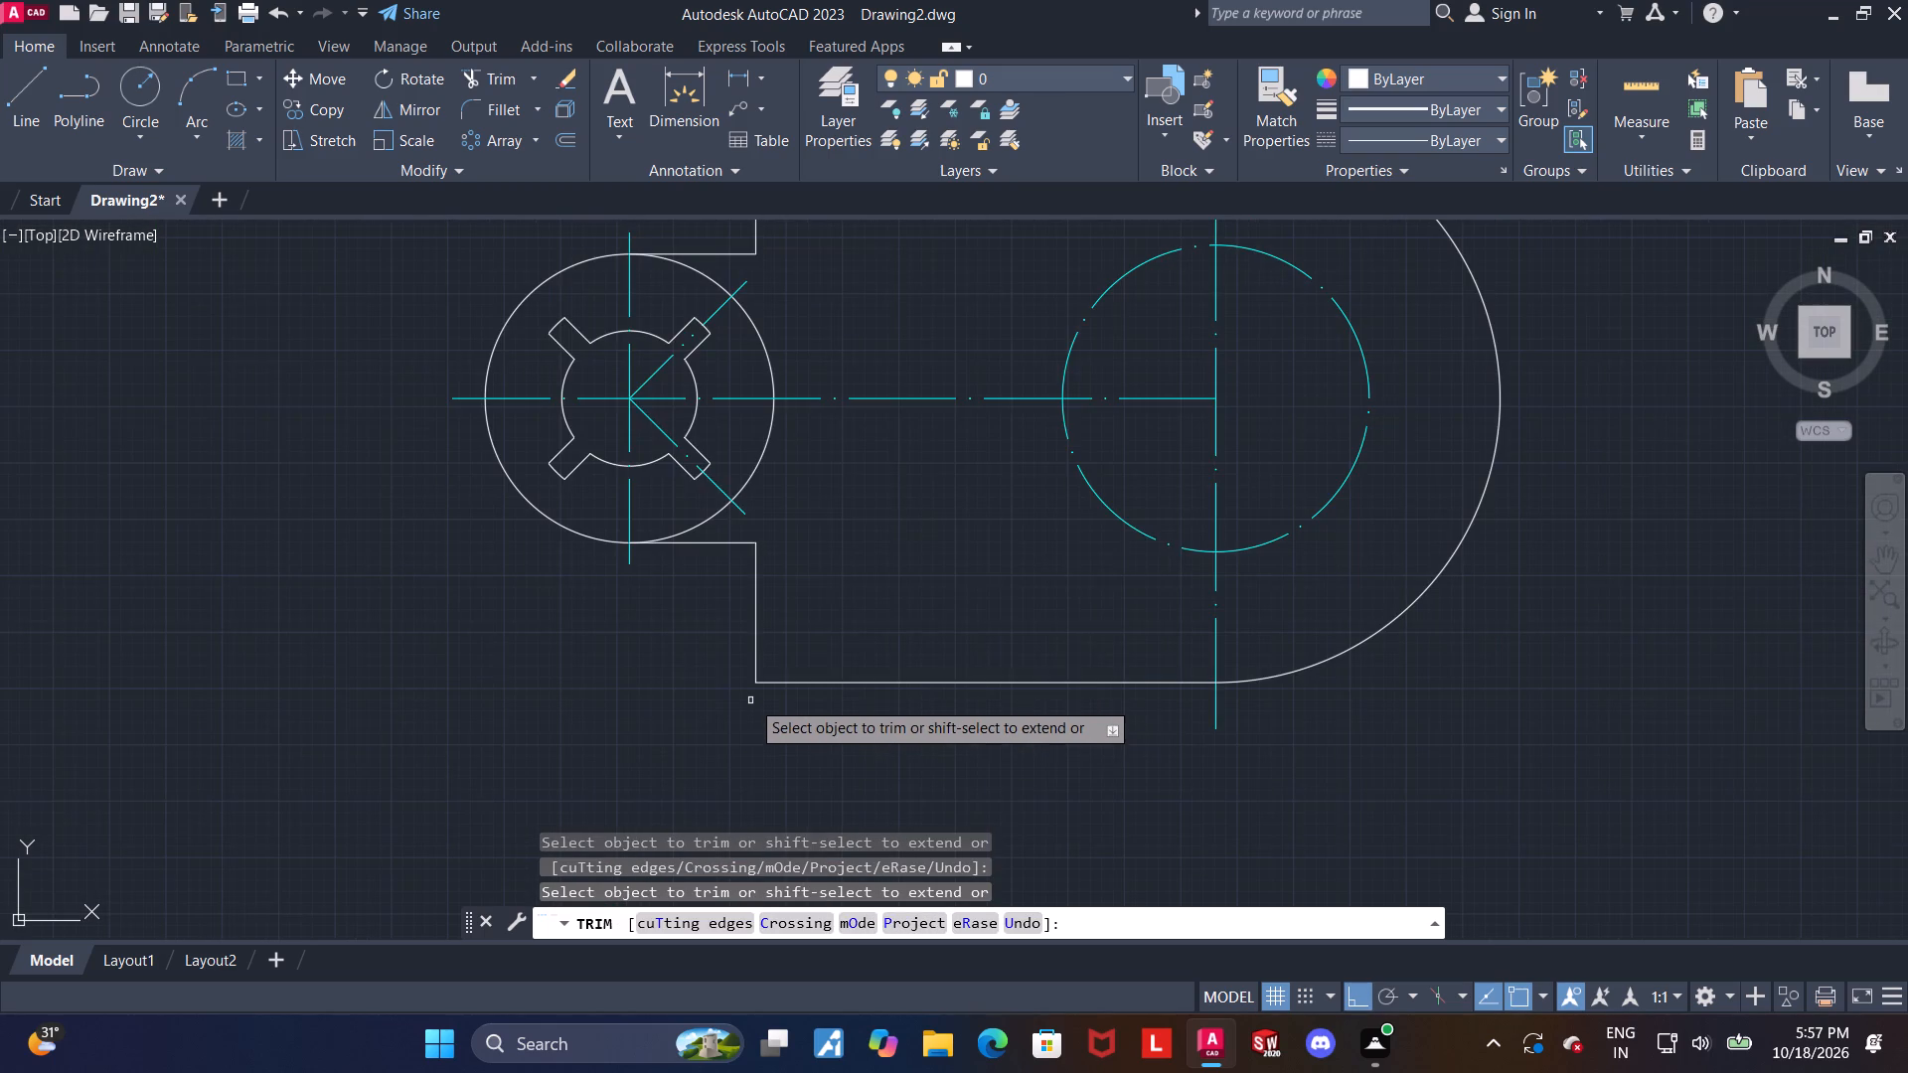
{"action": "middle_click_drag", "start_coordinate": [843, 512], "coordinate": [793, 590]}
{"action": "key", "text": "Escape"}
{"action": "key", "text": "Escape"}
{"action": "scroll", "coordinate": [805, 590], "scroll_direction": "up", "scroll_amount": 1}
{"action": "scroll", "coordinate": [768, 602], "scroll_direction": "down", "scroll_amount": 1}
{"action": "middle_click_drag", "start_coordinate": [785, 591], "coordinate": [740, 603]}
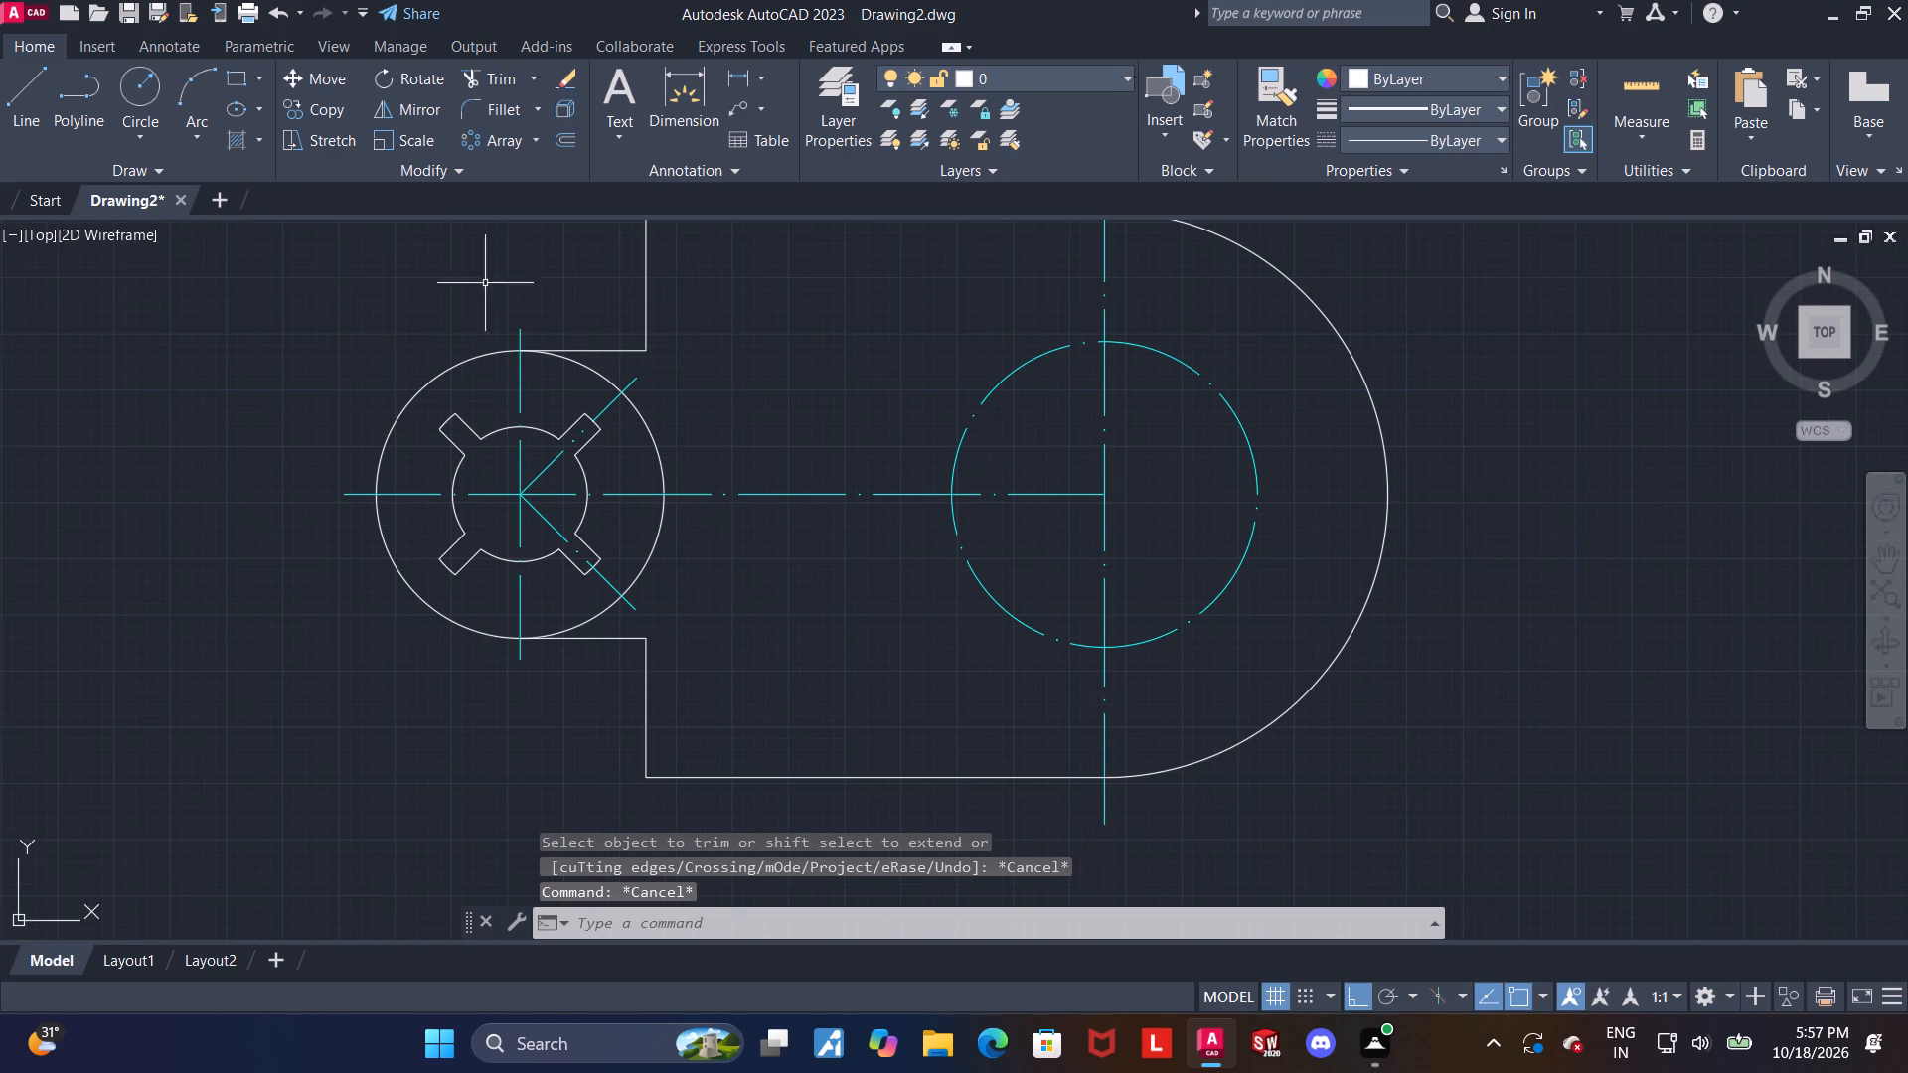
Trim away the right half of the slotted part's outer circle between the two 28 long horizontal lines.
{"action": "left_click", "coordinate": [489, 72]}
{"action": "left_click", "coordinate": [650, 558]}
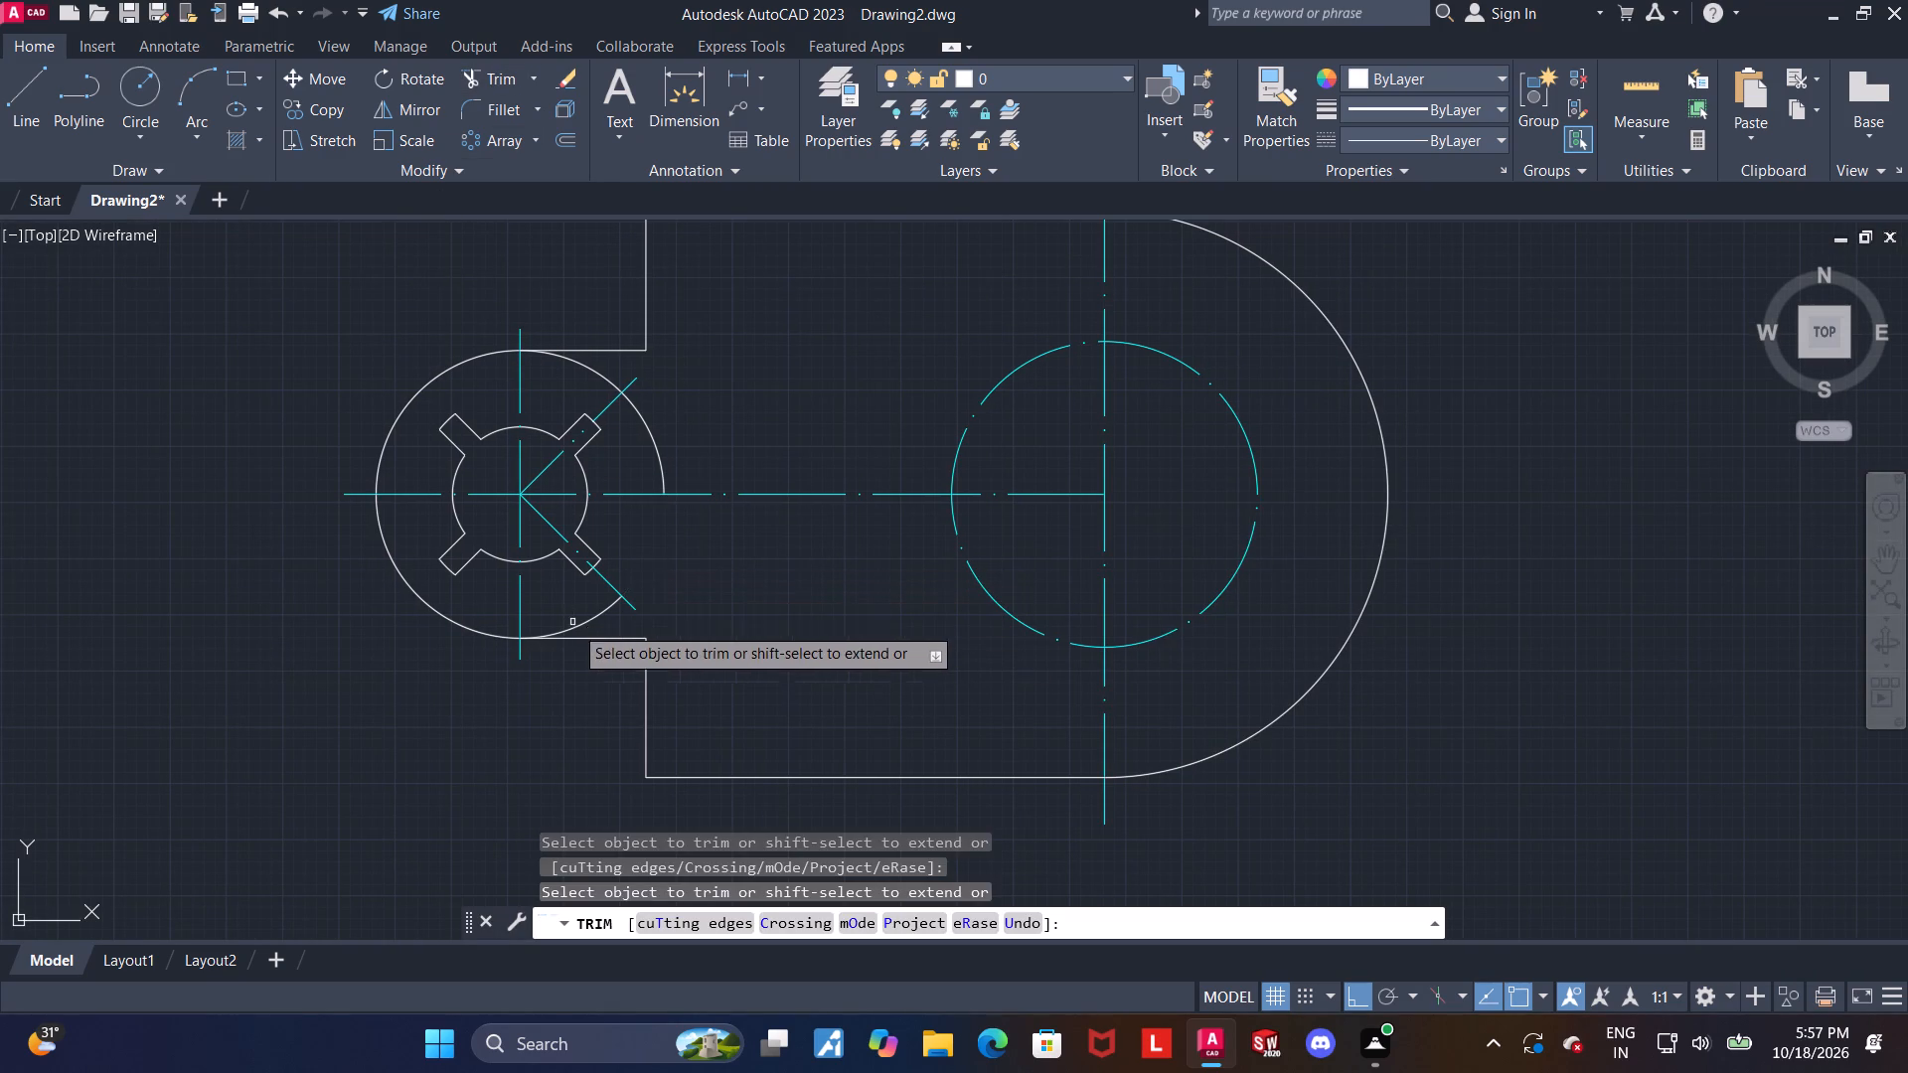
{"action": "left_click", "coordinate": [582, 618]}
{"action": "left_click", "coordinate": [601, 627]}
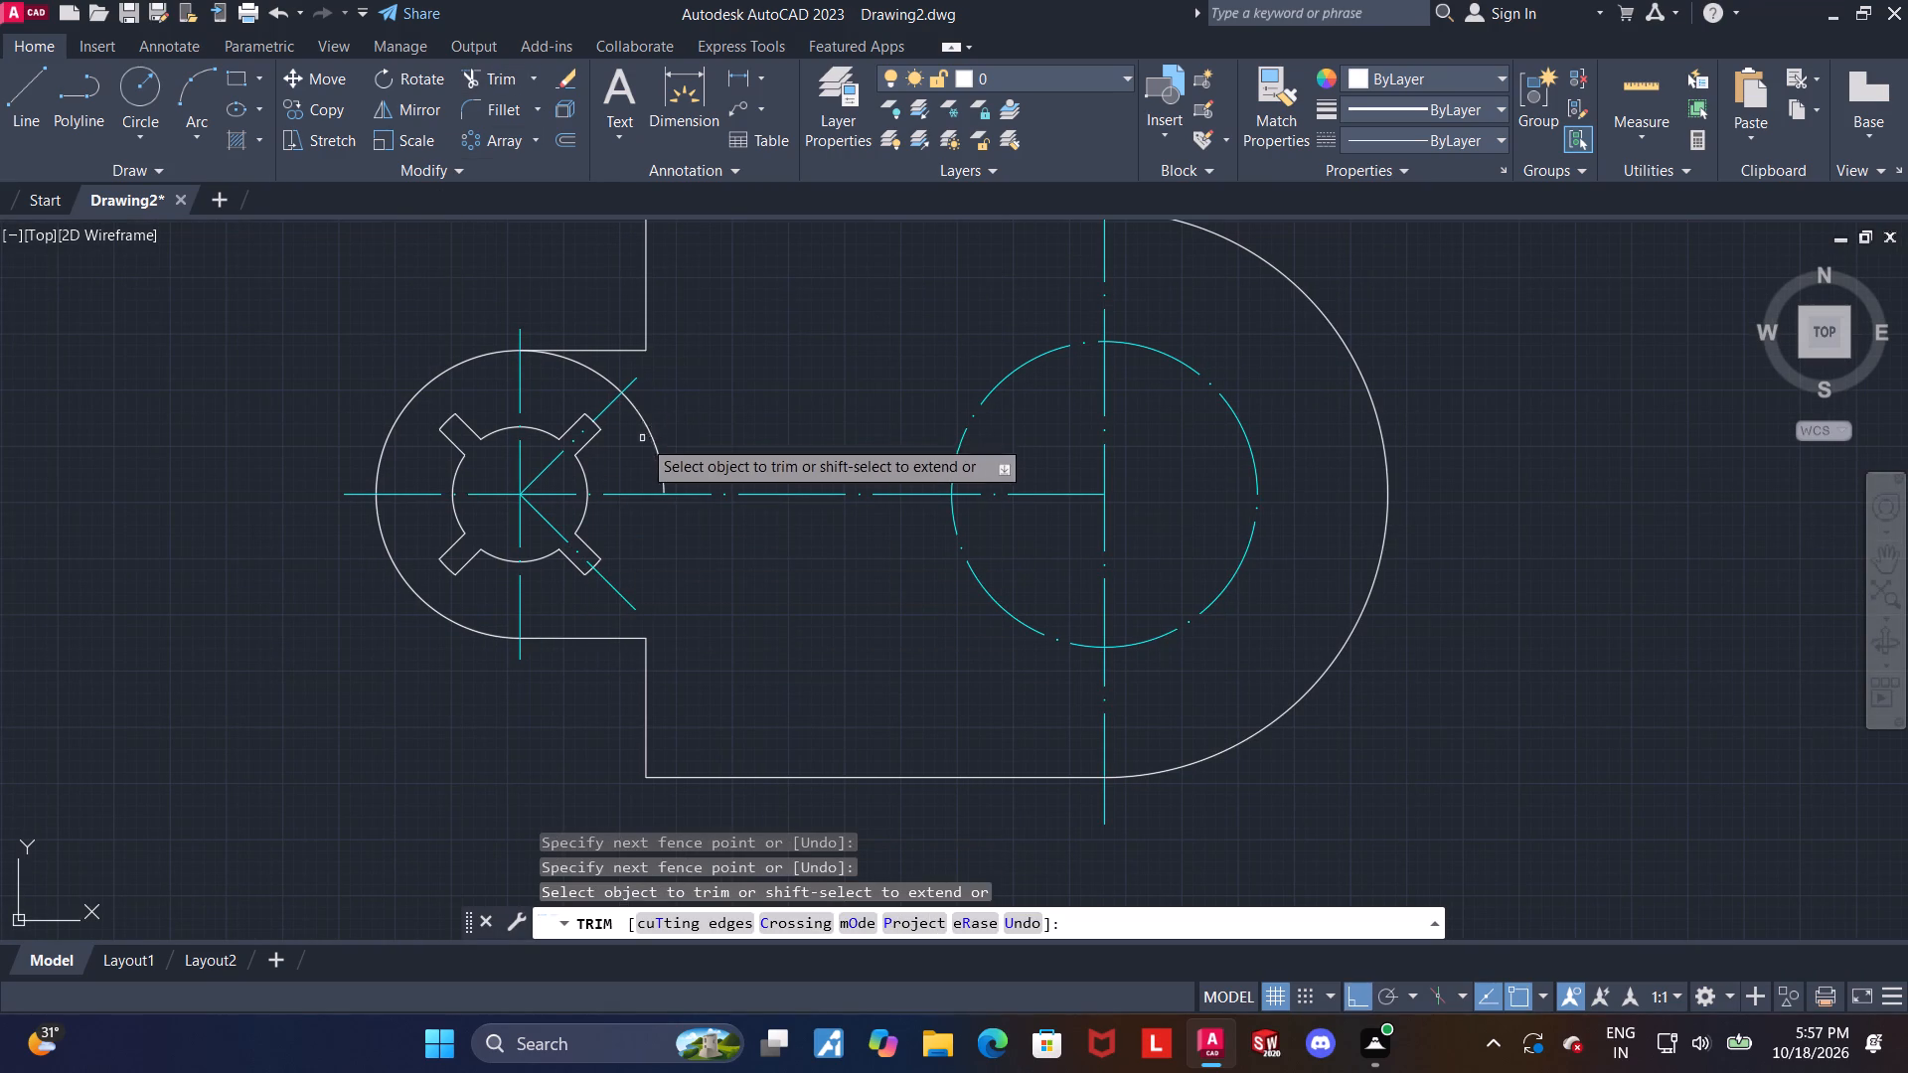
{"action": "left_click", "coordinate": [642, 438]}
{"action": "left_click", "coordinate": [653, 422]}
{"action": "left_click", "coordinate": [601, 380]}
{"action": "scroll", "coordinate": [604, 394], "scroll_direction": "down", "scroll_amount": 2}
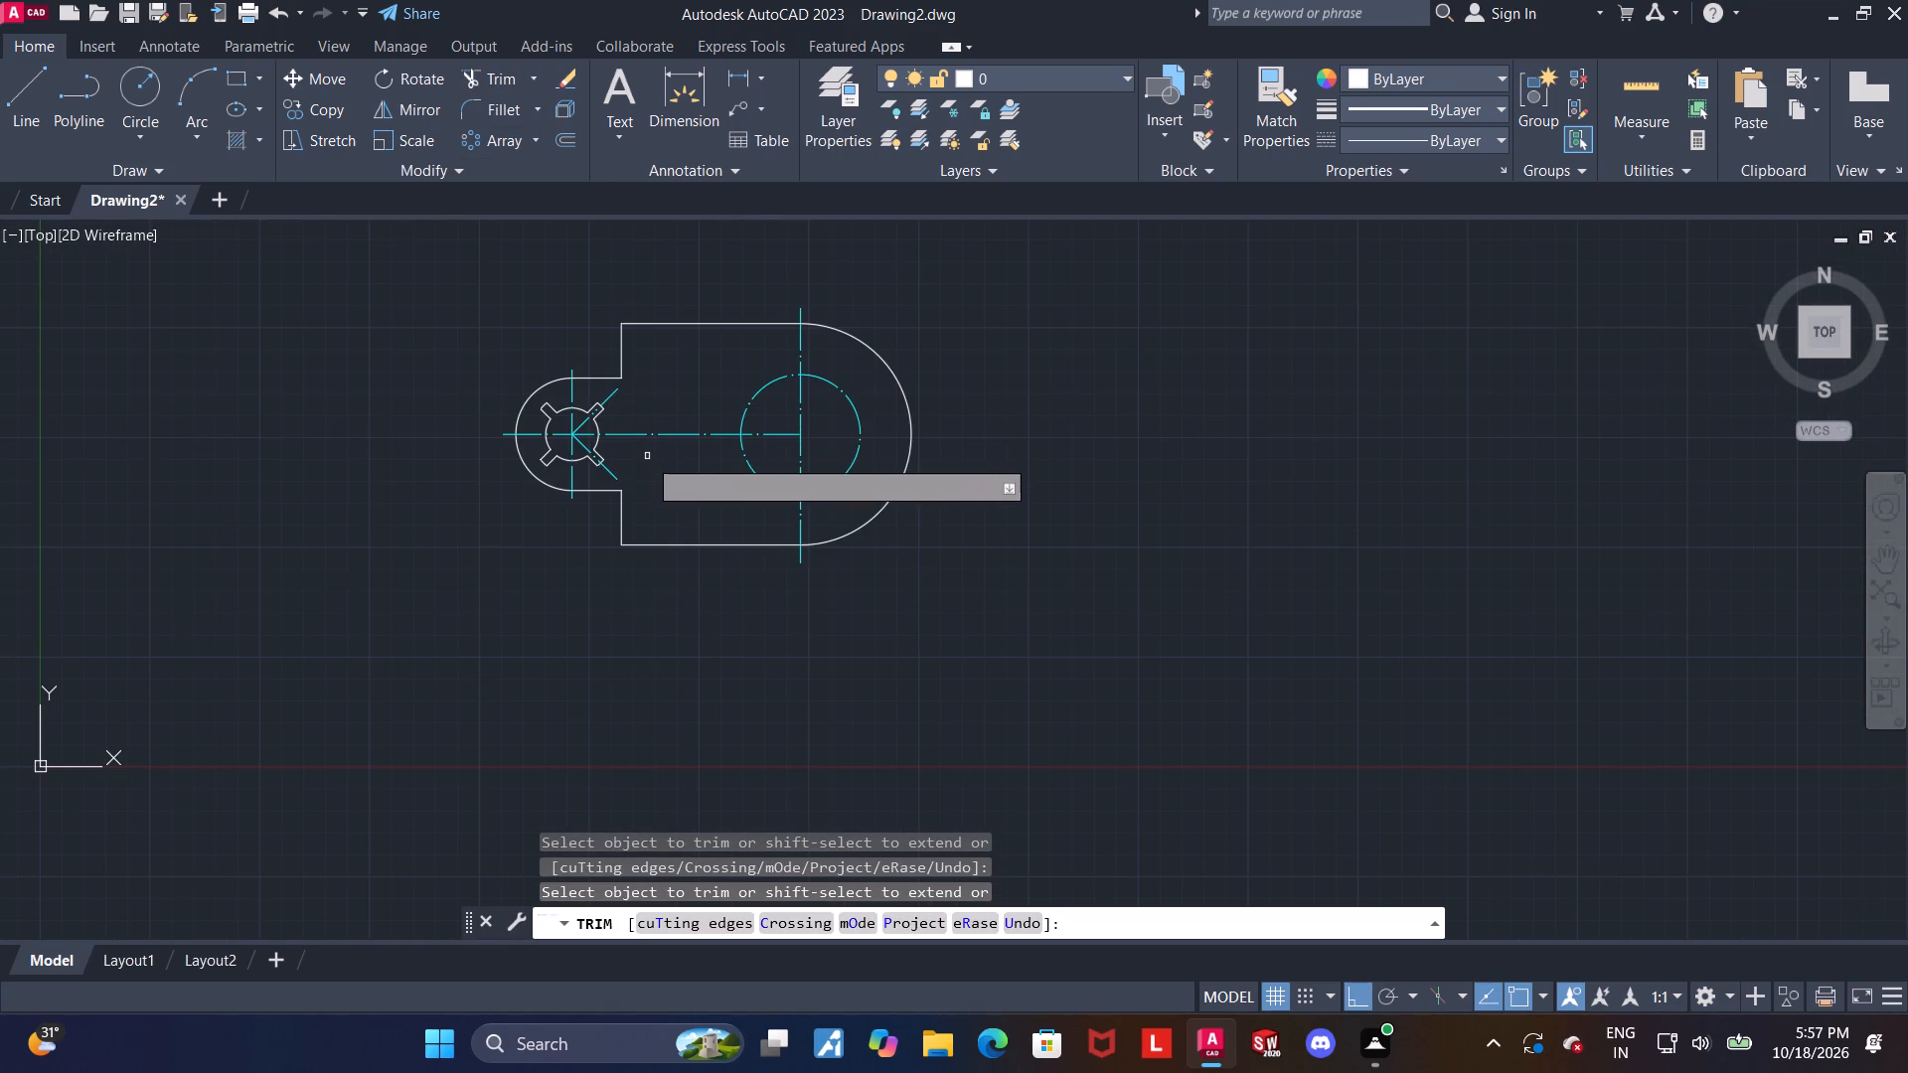
{"action": "scroll", "coordinate": [647, 459], "scroll_direction": "up", "scroll_amount": 1}
{"action": "key", "text": "Escape"}
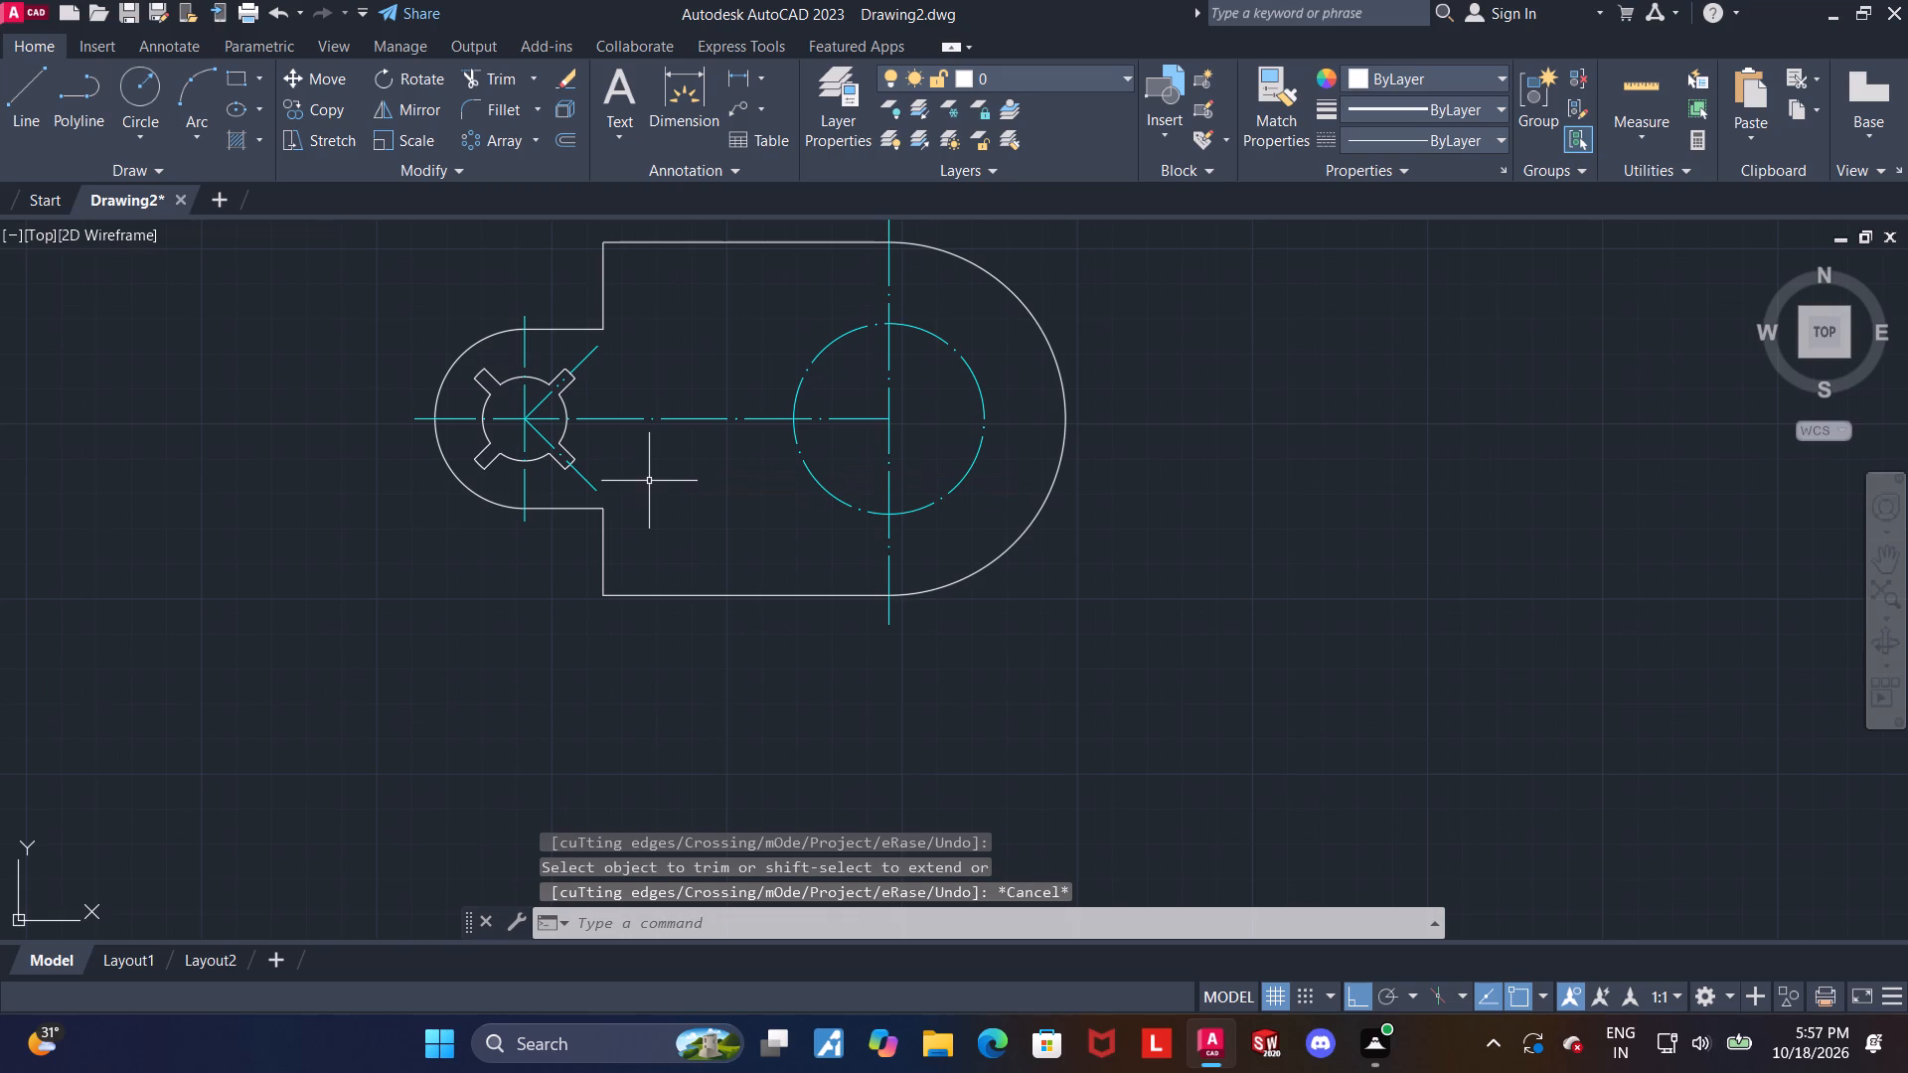
Fillet the corner between the lower 28 long line and the body's lower-left vertical edge with radius 8.
{"action": "scroll", "coordinate": [649, 482], "scroll_direction": "up", "scroll_amount": 1}
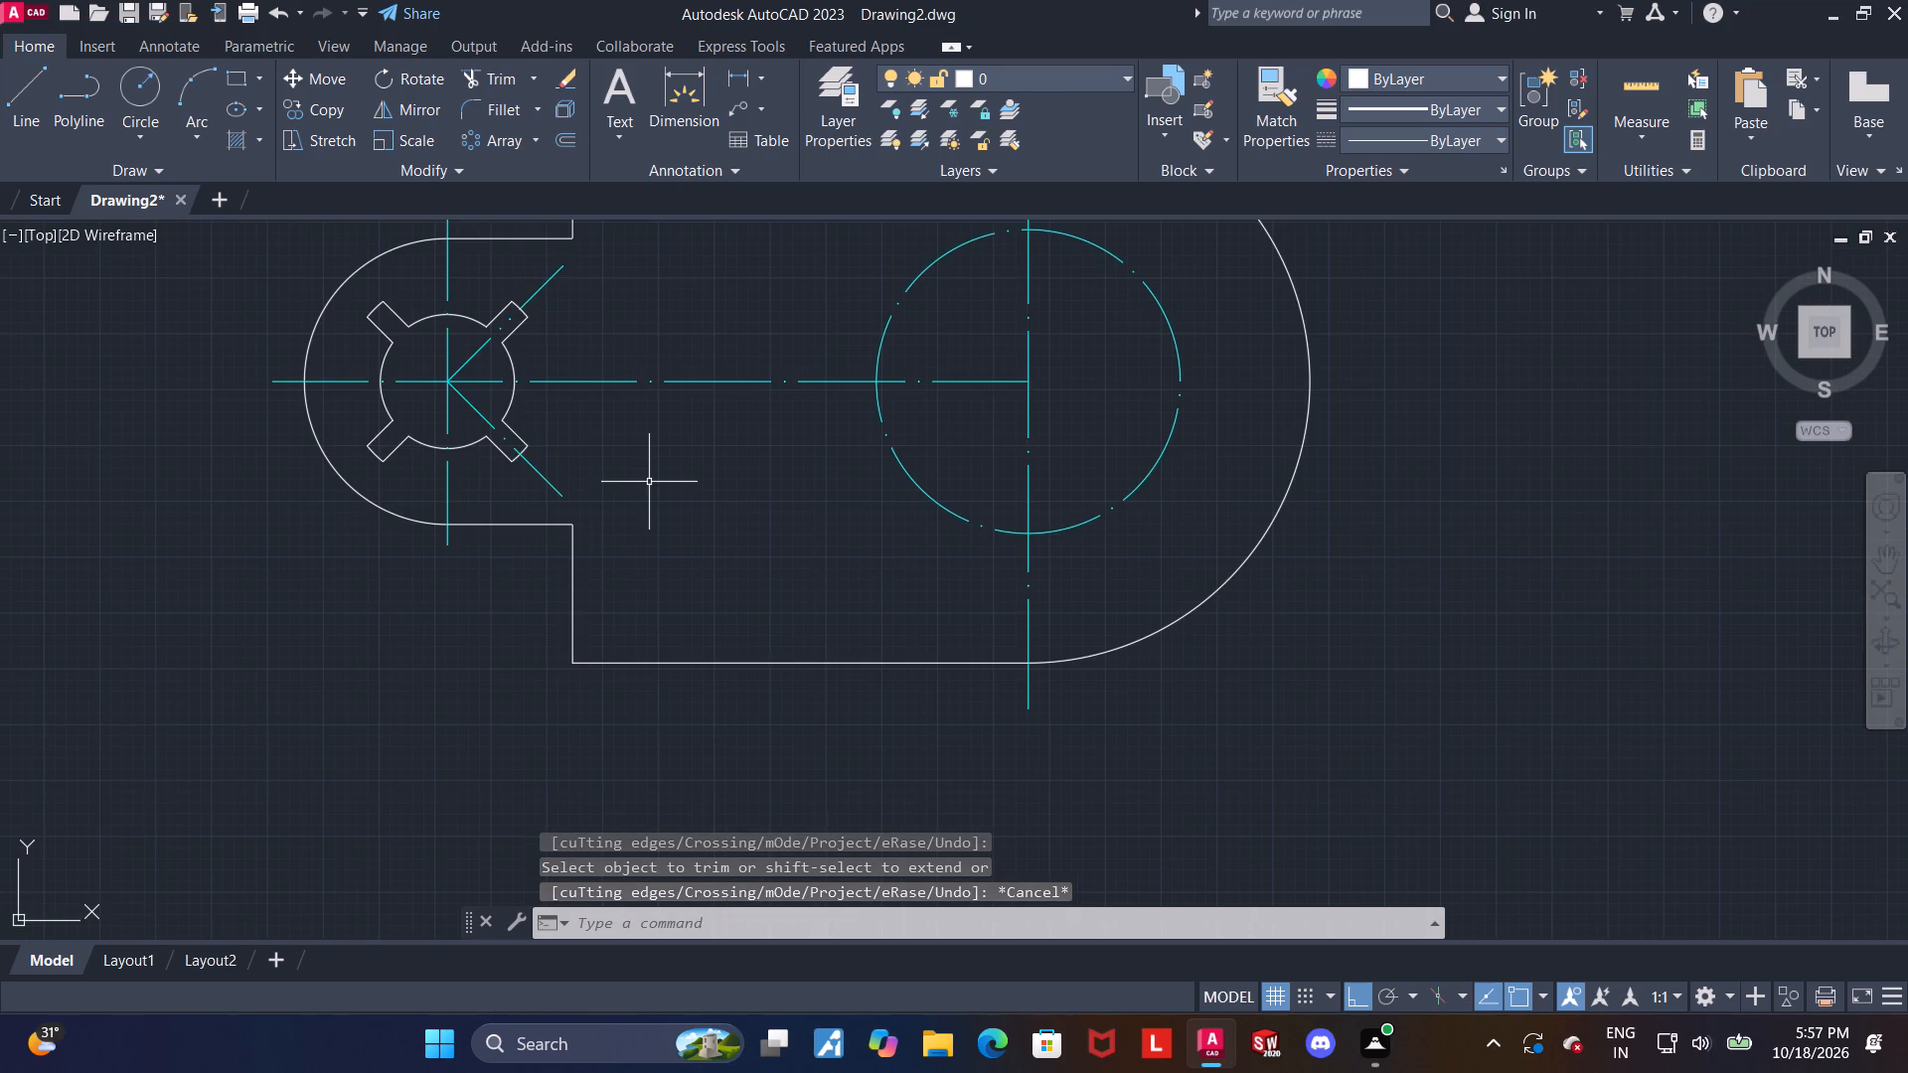
{"action": "key", "text": "f"}
{"action": "key", "text": "Return"}
{"action": "key", "text": "r"}
{"action": "key", "text": "Return"}
{"action": "key", "text": "8"}
{"action": "key", "text": "Return"}
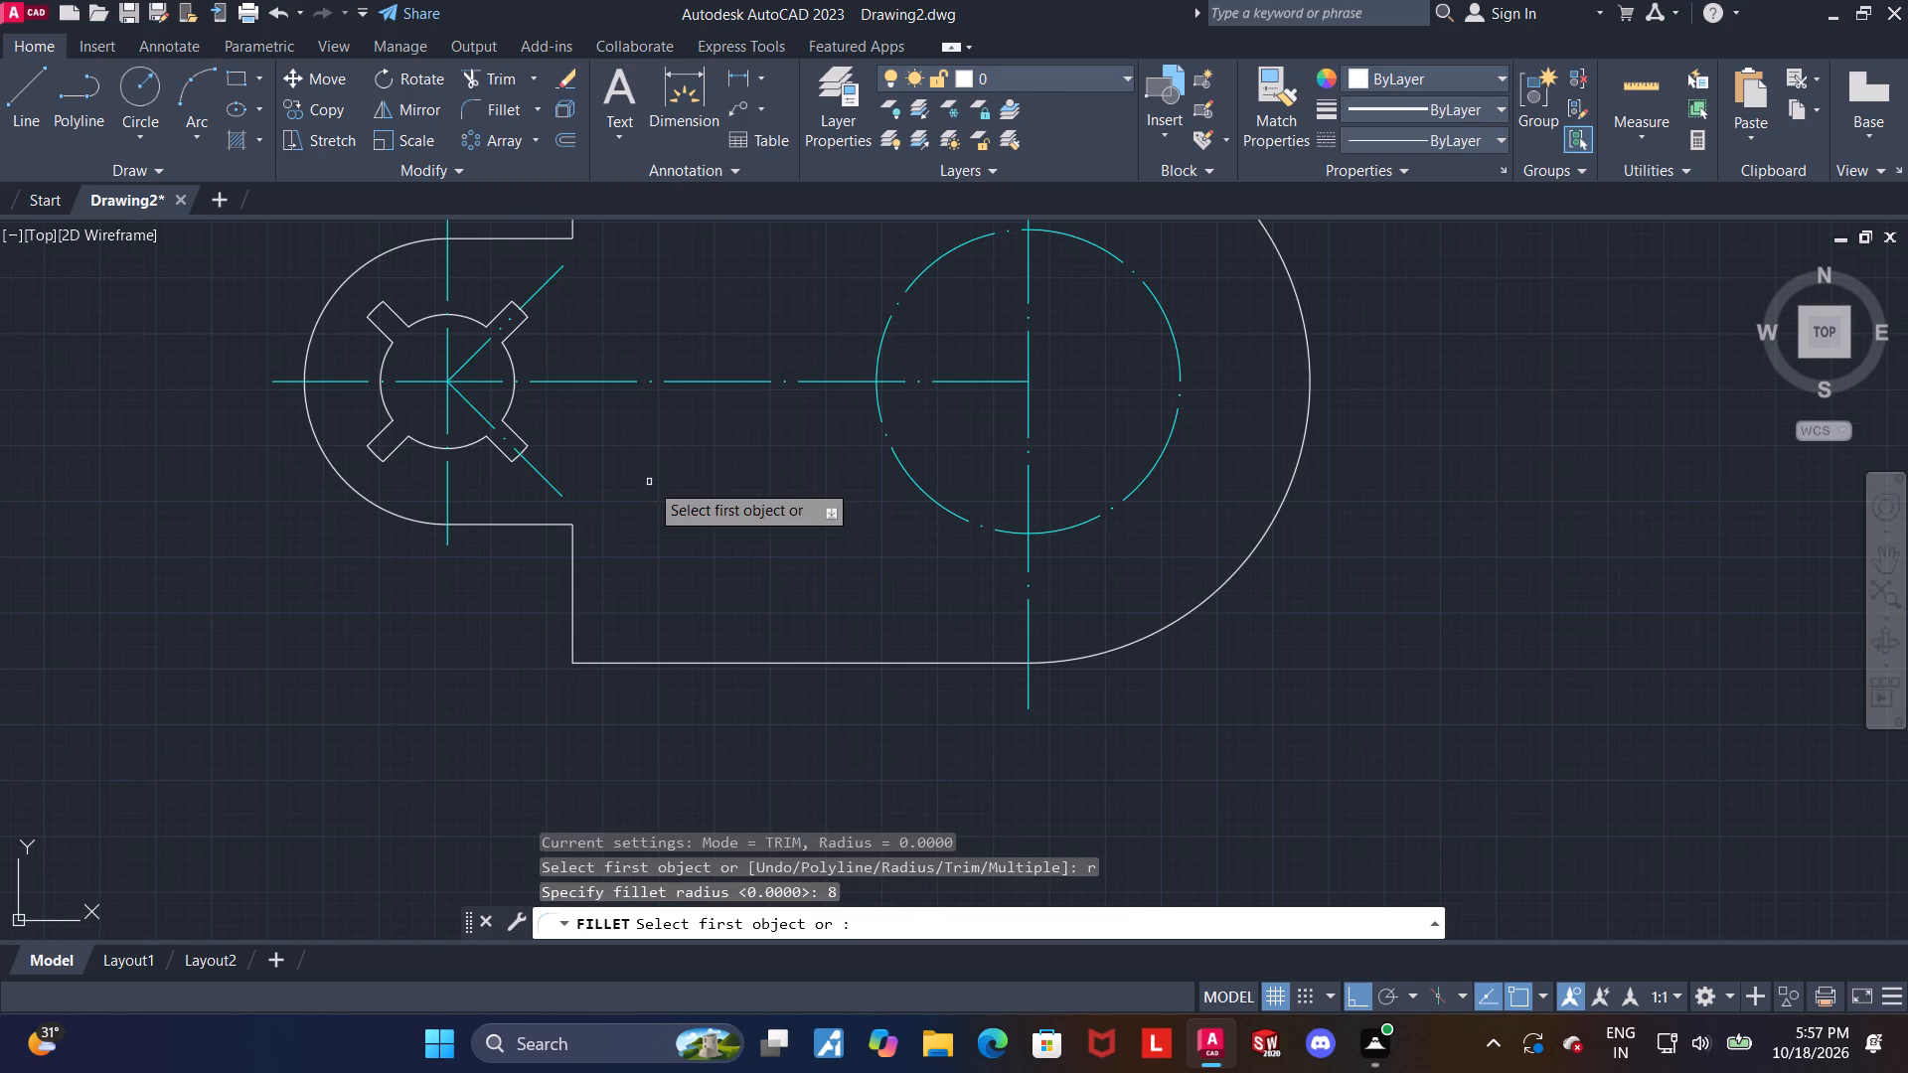
{"action": "left_click", "coordinate": [515, 524]}
{"action": "left_click", "coordinate": [571, 561]}
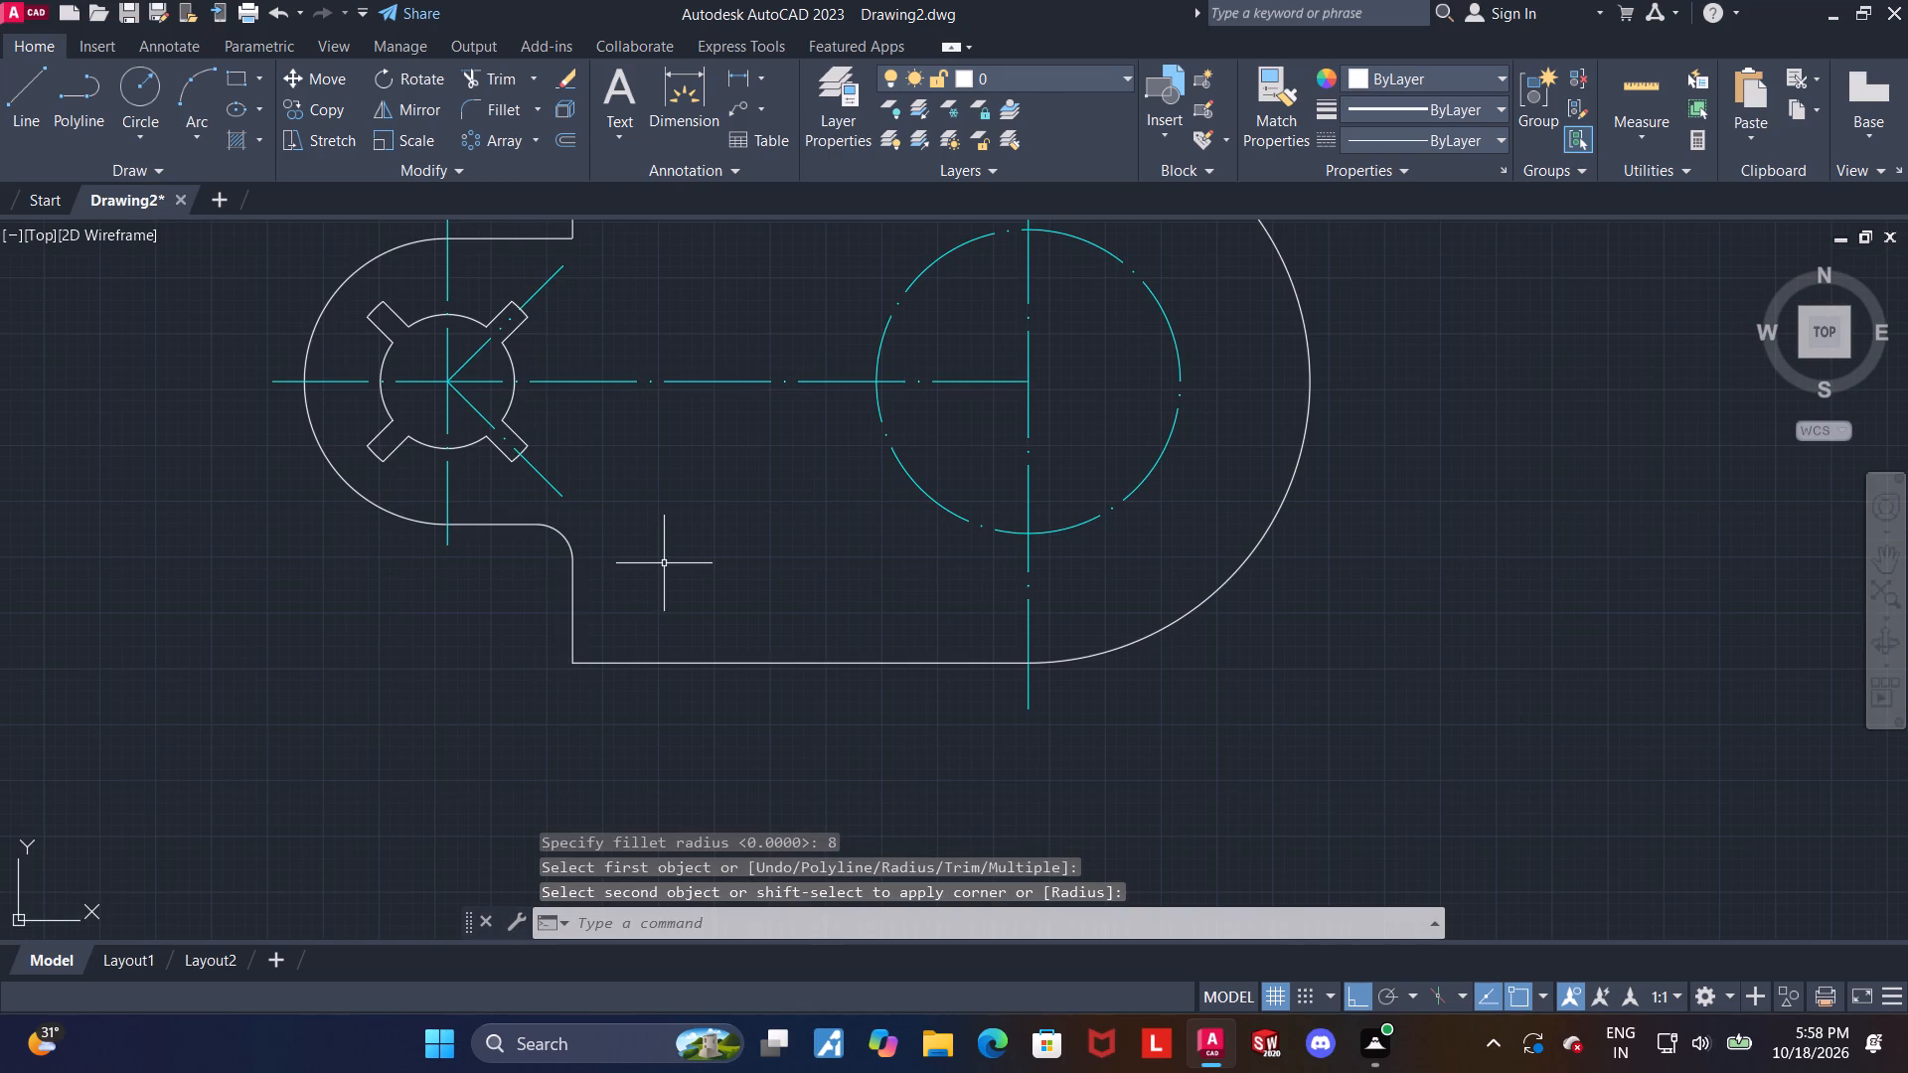
Fillet the corner between the upper 28 long line and the body's upper-left vertical edge with radius 8.
{"action": "key", "text": "f"}
{"action": "key", "text": "Return"}
{"action": "key", "text": "r"}
{"action": "key", "text": "Return"}
{"action": "key", "text": "8"}
{"action": "key", "text": "Return"}
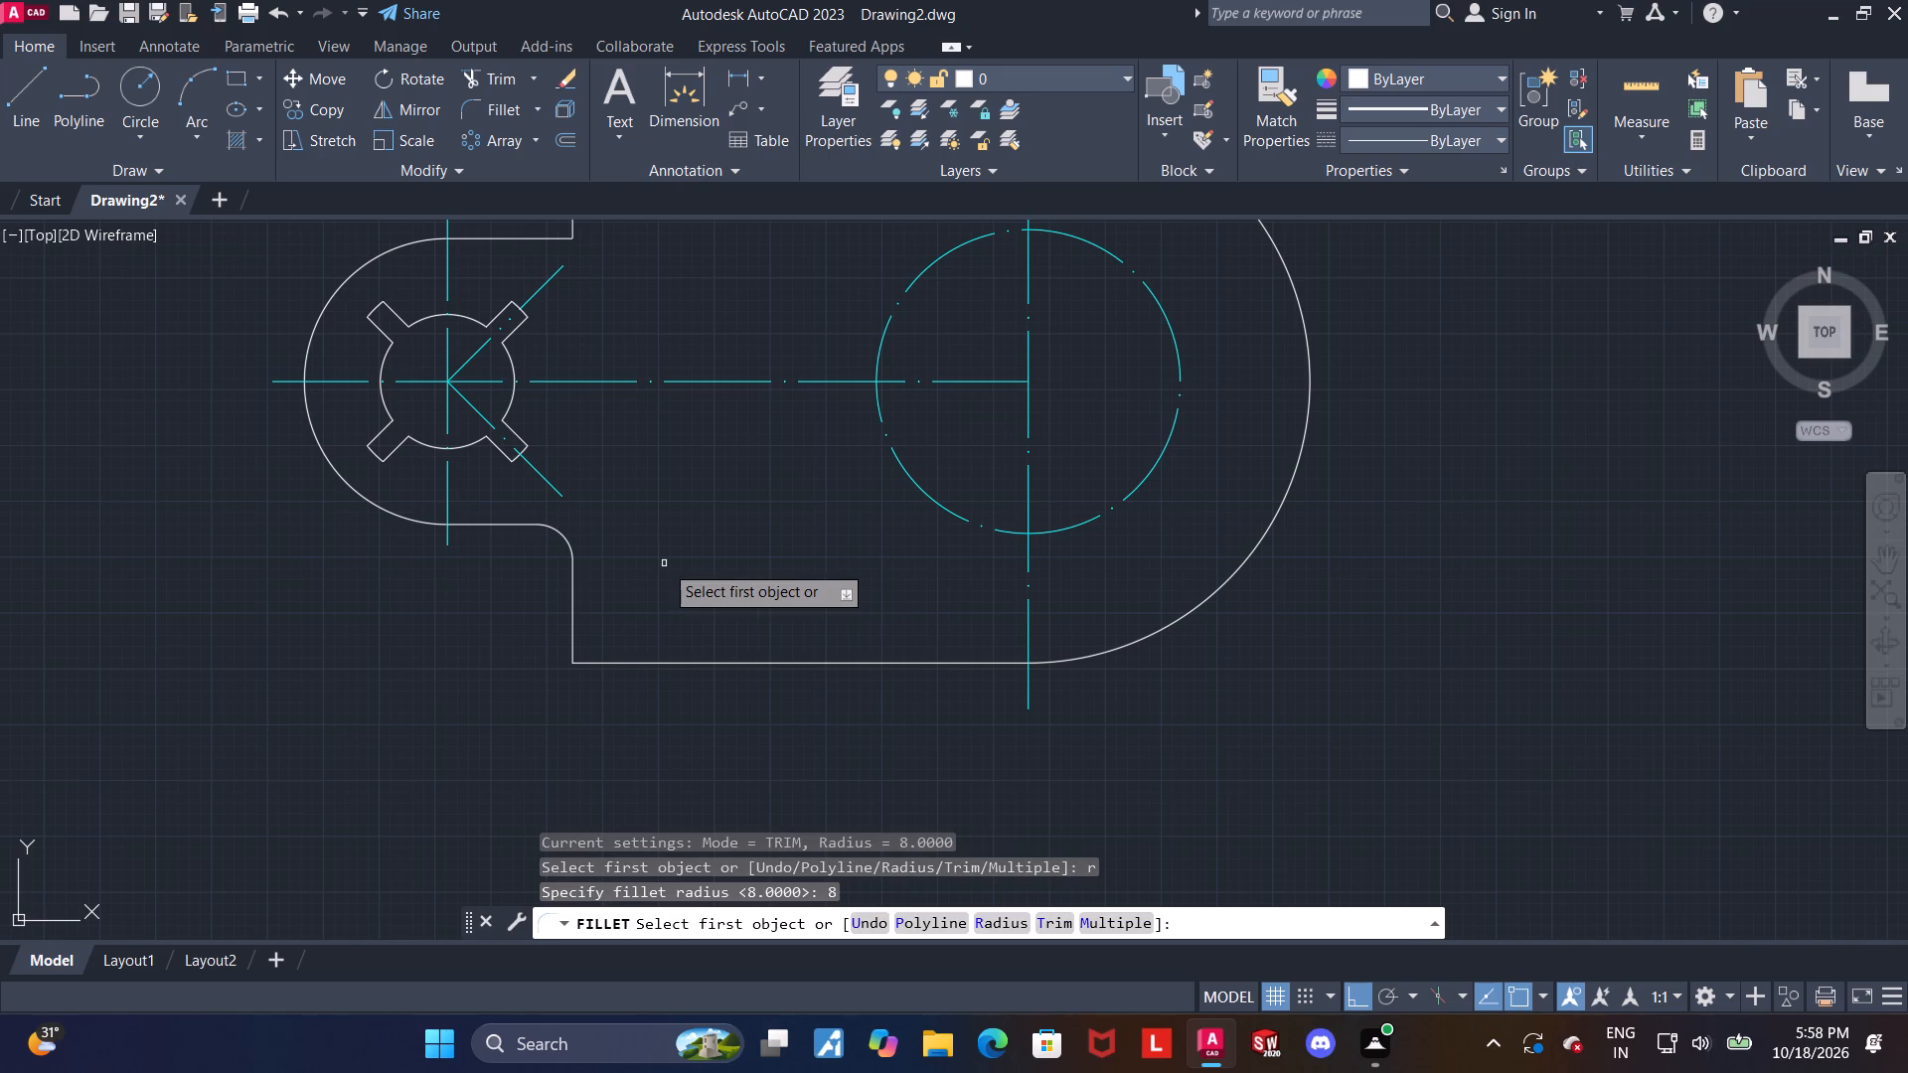
{"action": "scroll", "coordinate": [443, 329], "scroll_direction": "down", "scroll_amount": 3}
{"action": "scroll", "coordinate": [472, 262], "scroll_direction": "up", "scroll_amount": 2}
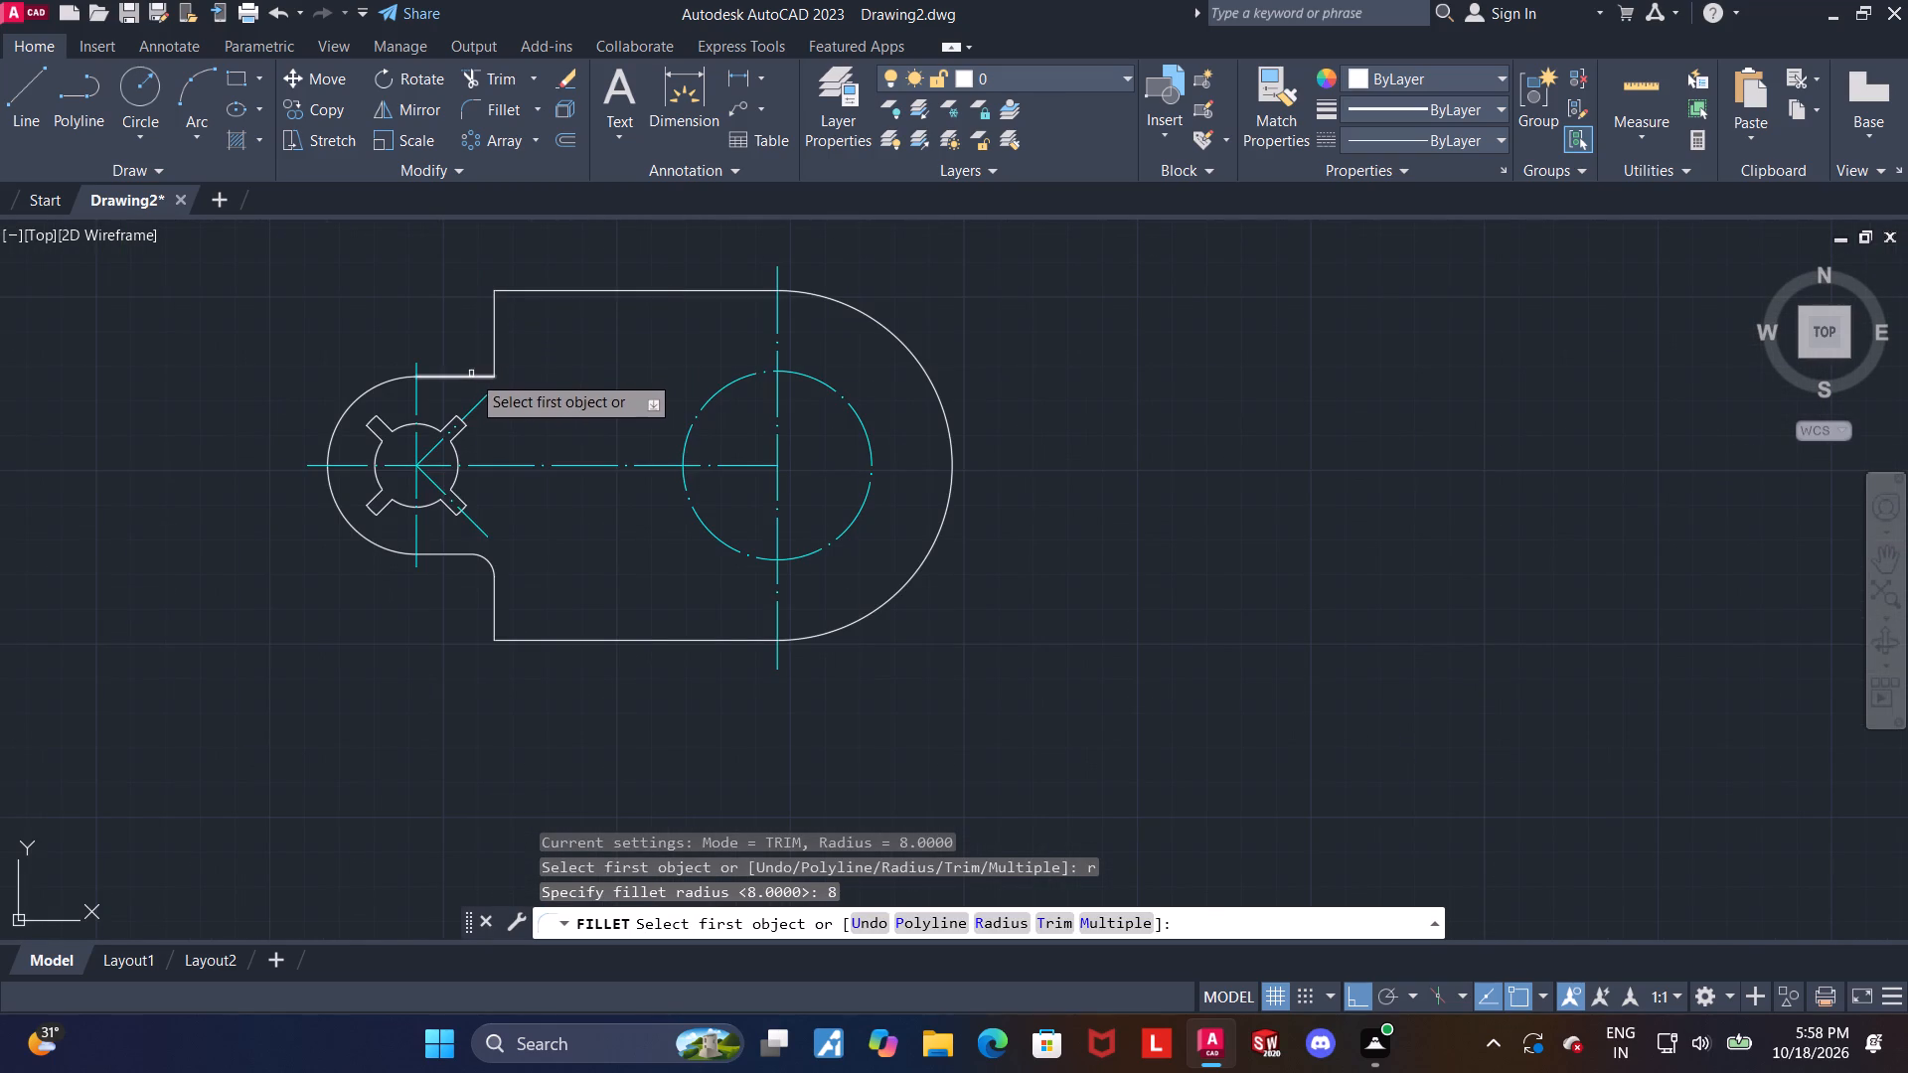
{"action": "left_click", "coordinate": [471, 375]}
{"action": "left_click", "coordinate": [495, 355]}
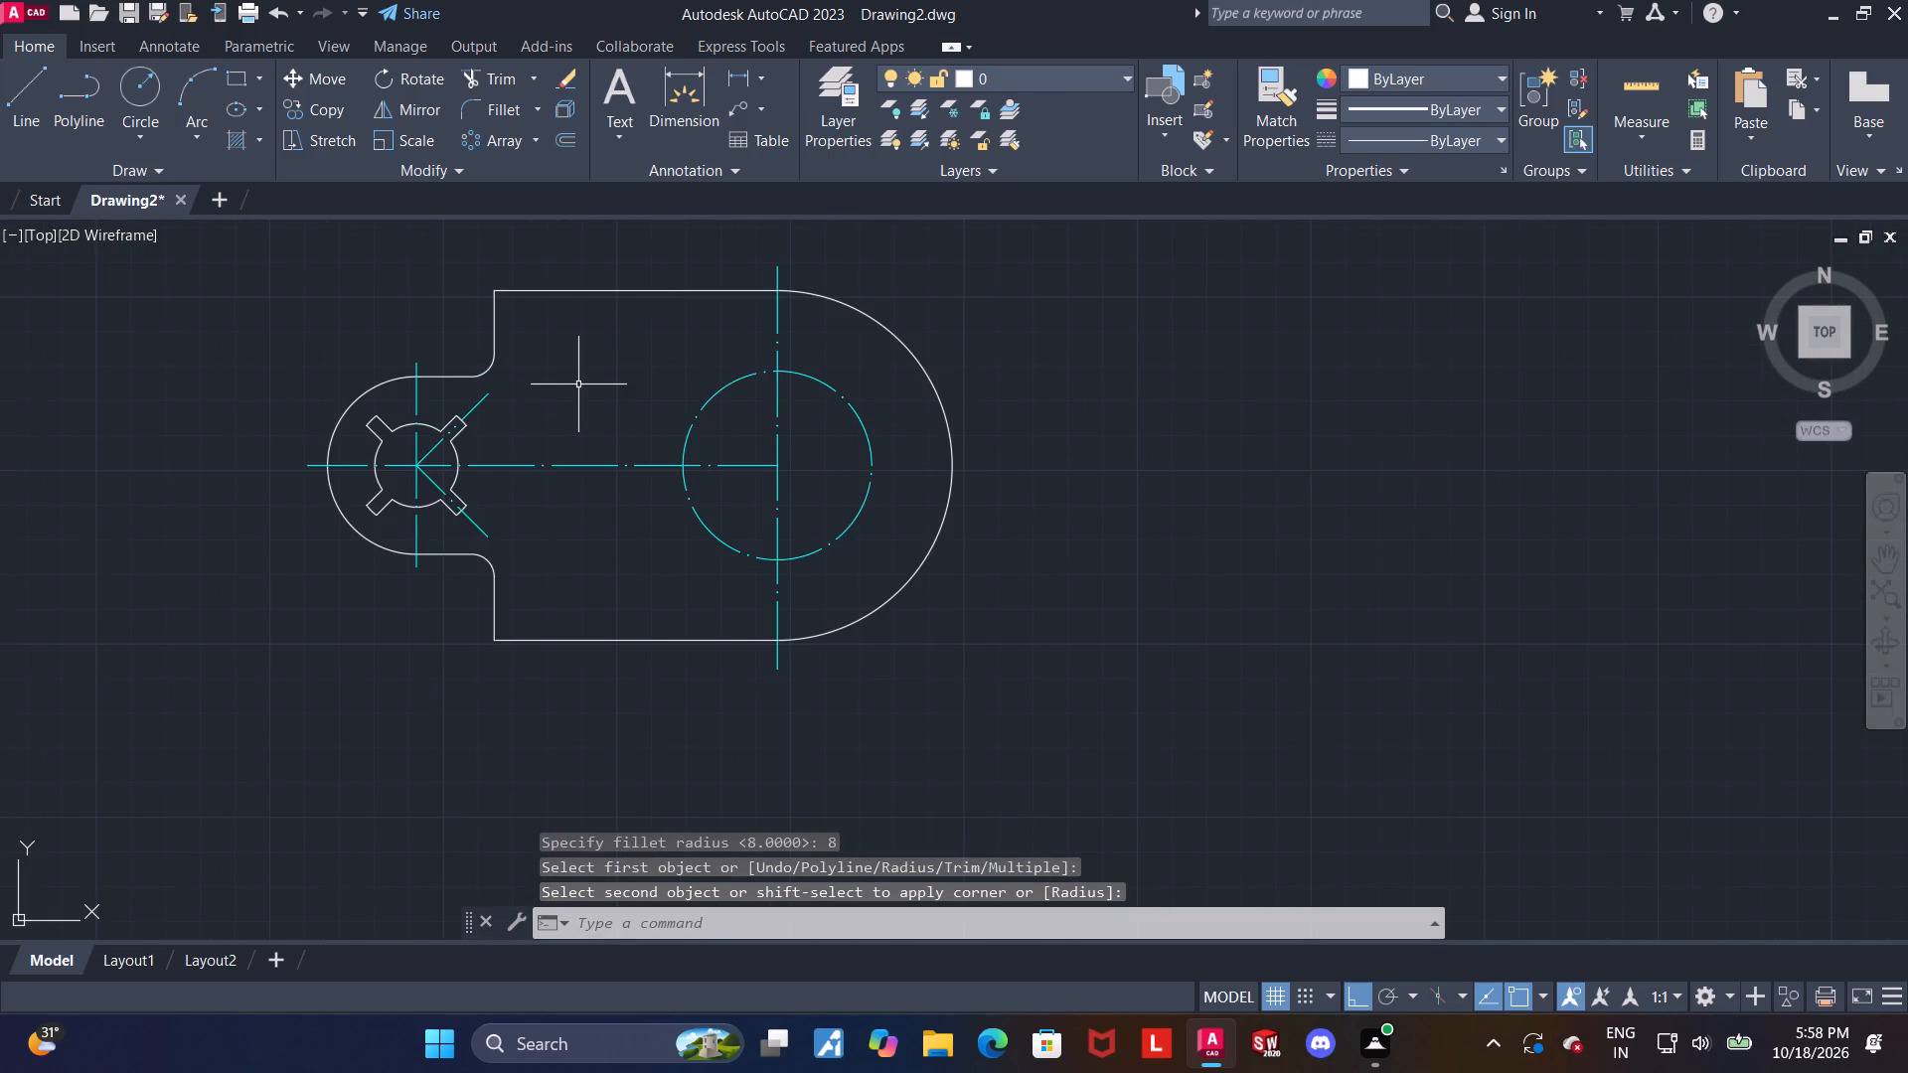
{"action": "key", "text": "Escape"}
Fillet the body's lower-left outer corner with radius 15.
{"action": "key", "text": "f"}
{"action": "key", "text": "Return"}
{"action": "key", "text": "r"}
{"action": "key", "text": "Return"}
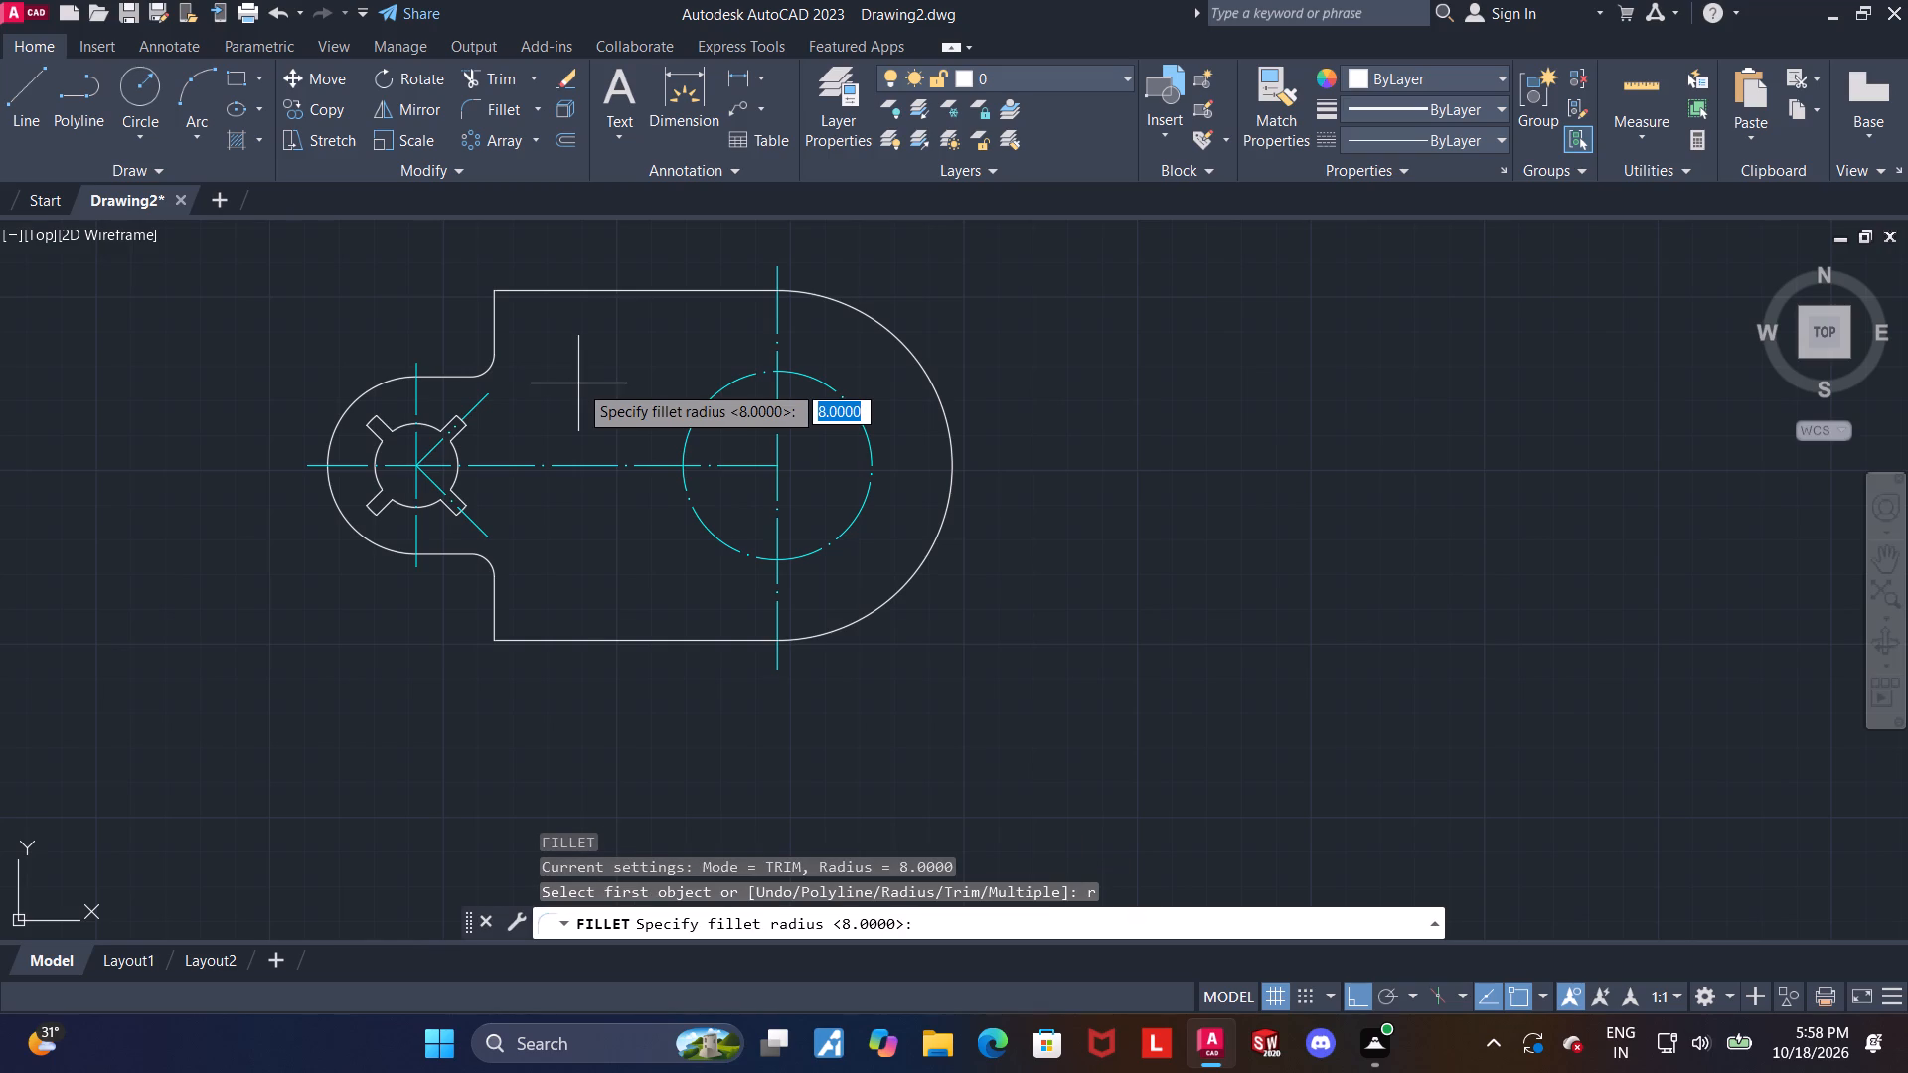
{"action": "type", "text": "15"}
{"action": "key", "text": "Return"}
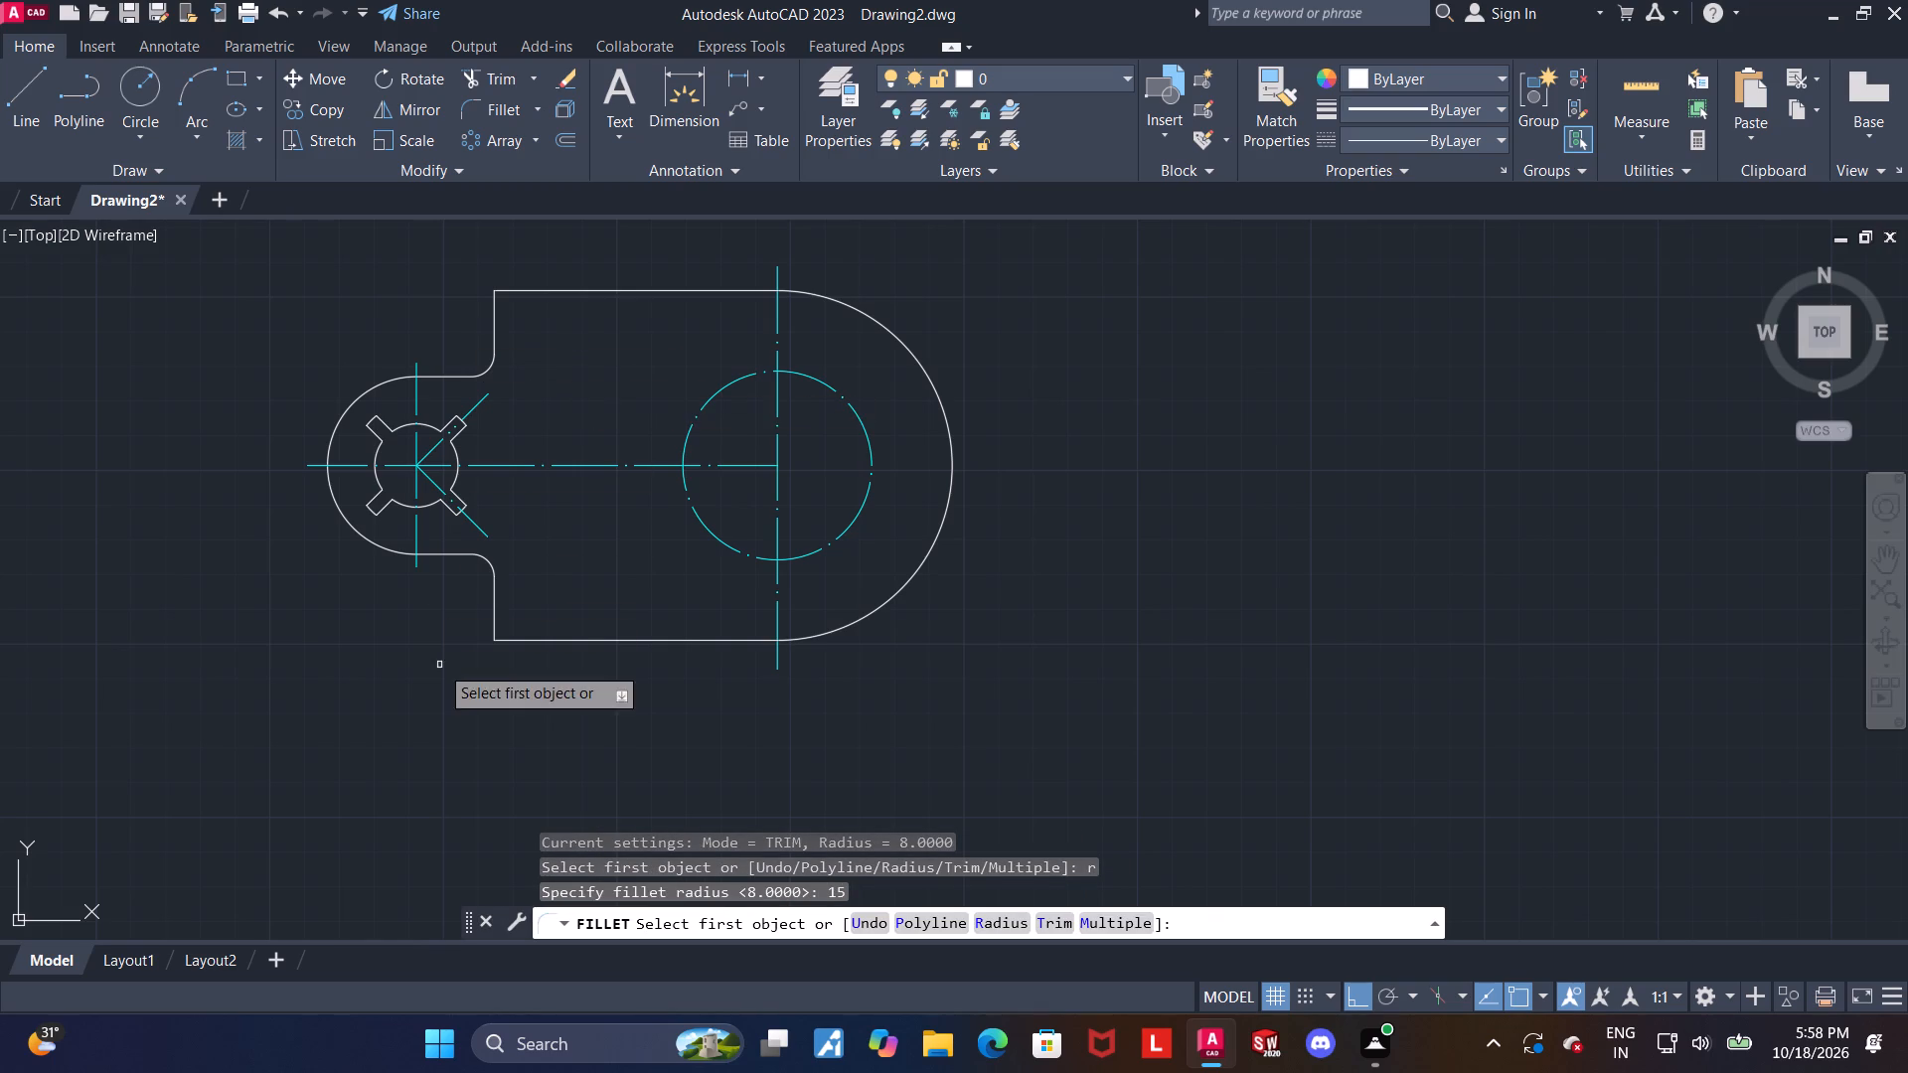
{"action": "left_click", "coordinate": [493, 603]}
{"action": "left_click", "coordinate": [523, 640]}
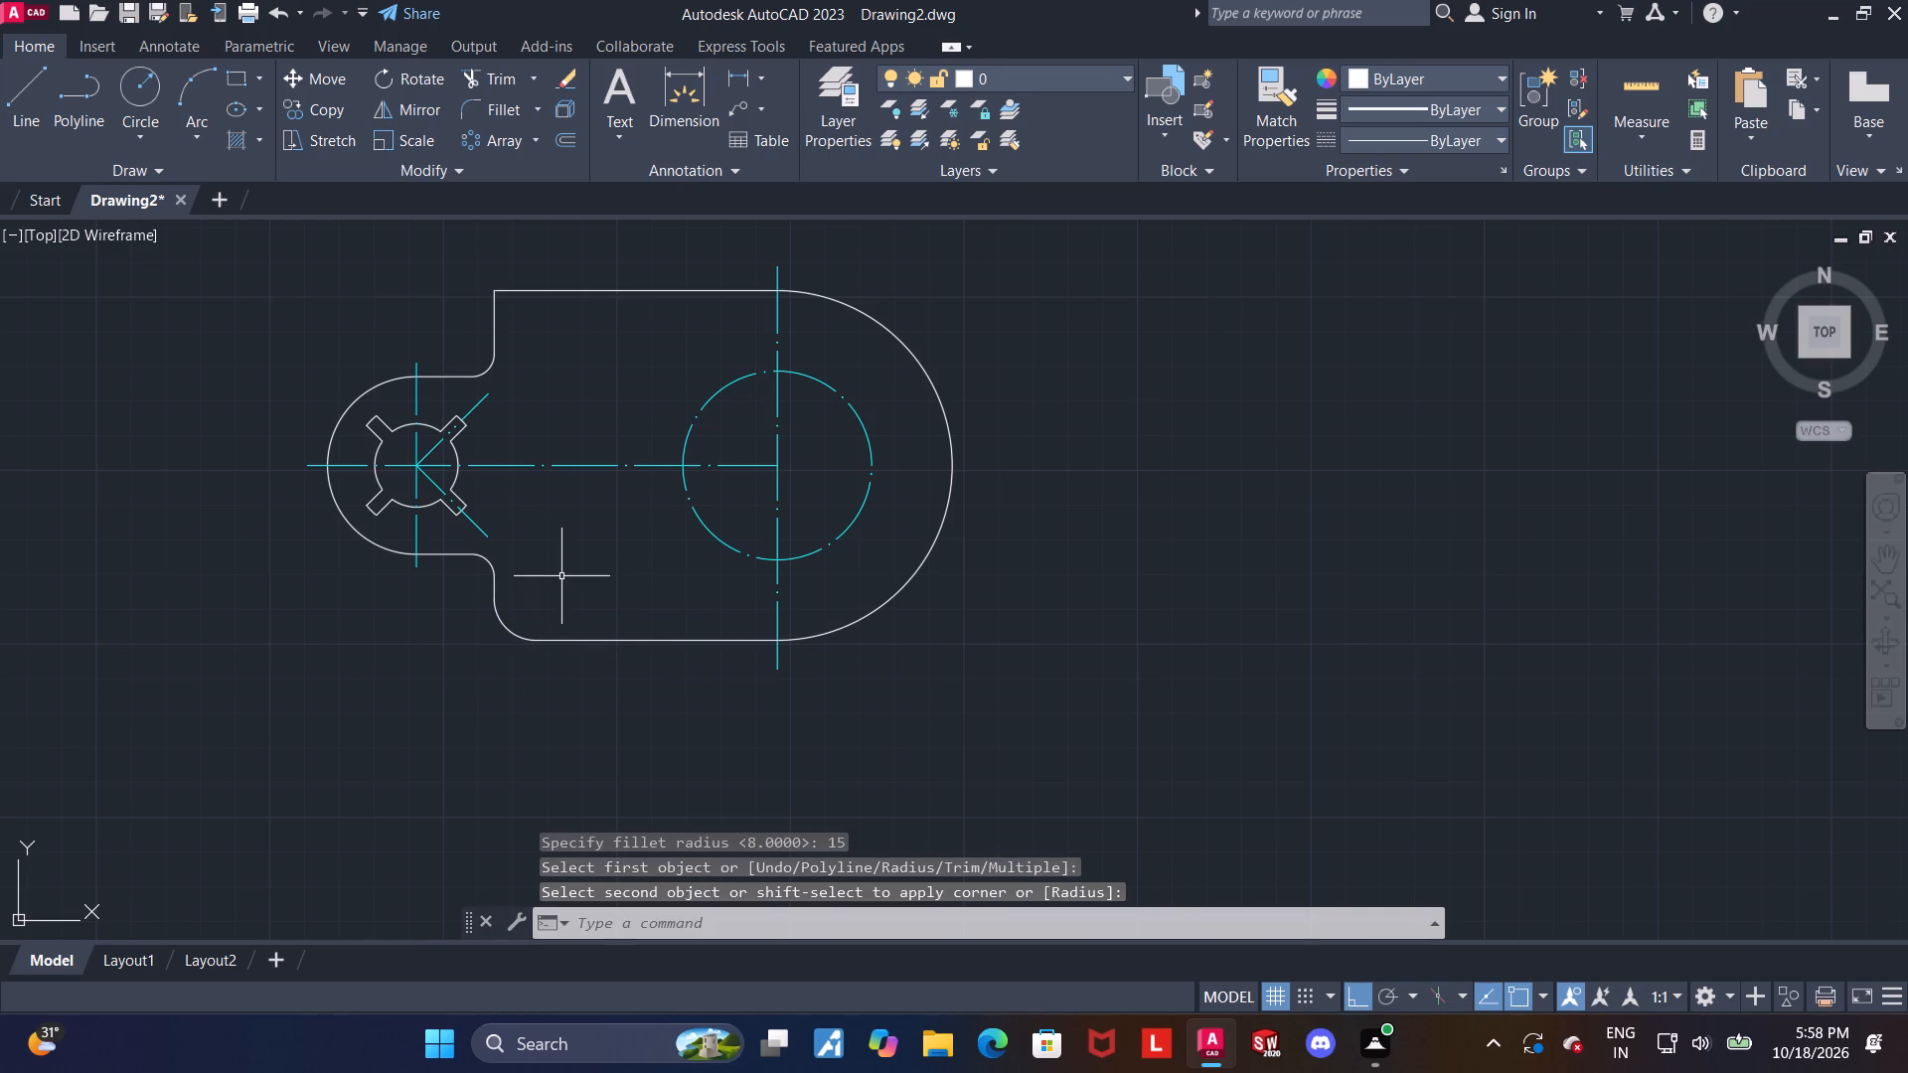
Fillet the body's upper-left outer corner with radius 15.
{"action": "key", "text": "f"}
{"action": "key", "text": "Return"}
{"action": "key", "text": "r"}
{"action": "key", "text": "Return"}
{"action": "type", "text": "15"}
{"action": "key", "text": "Return"}
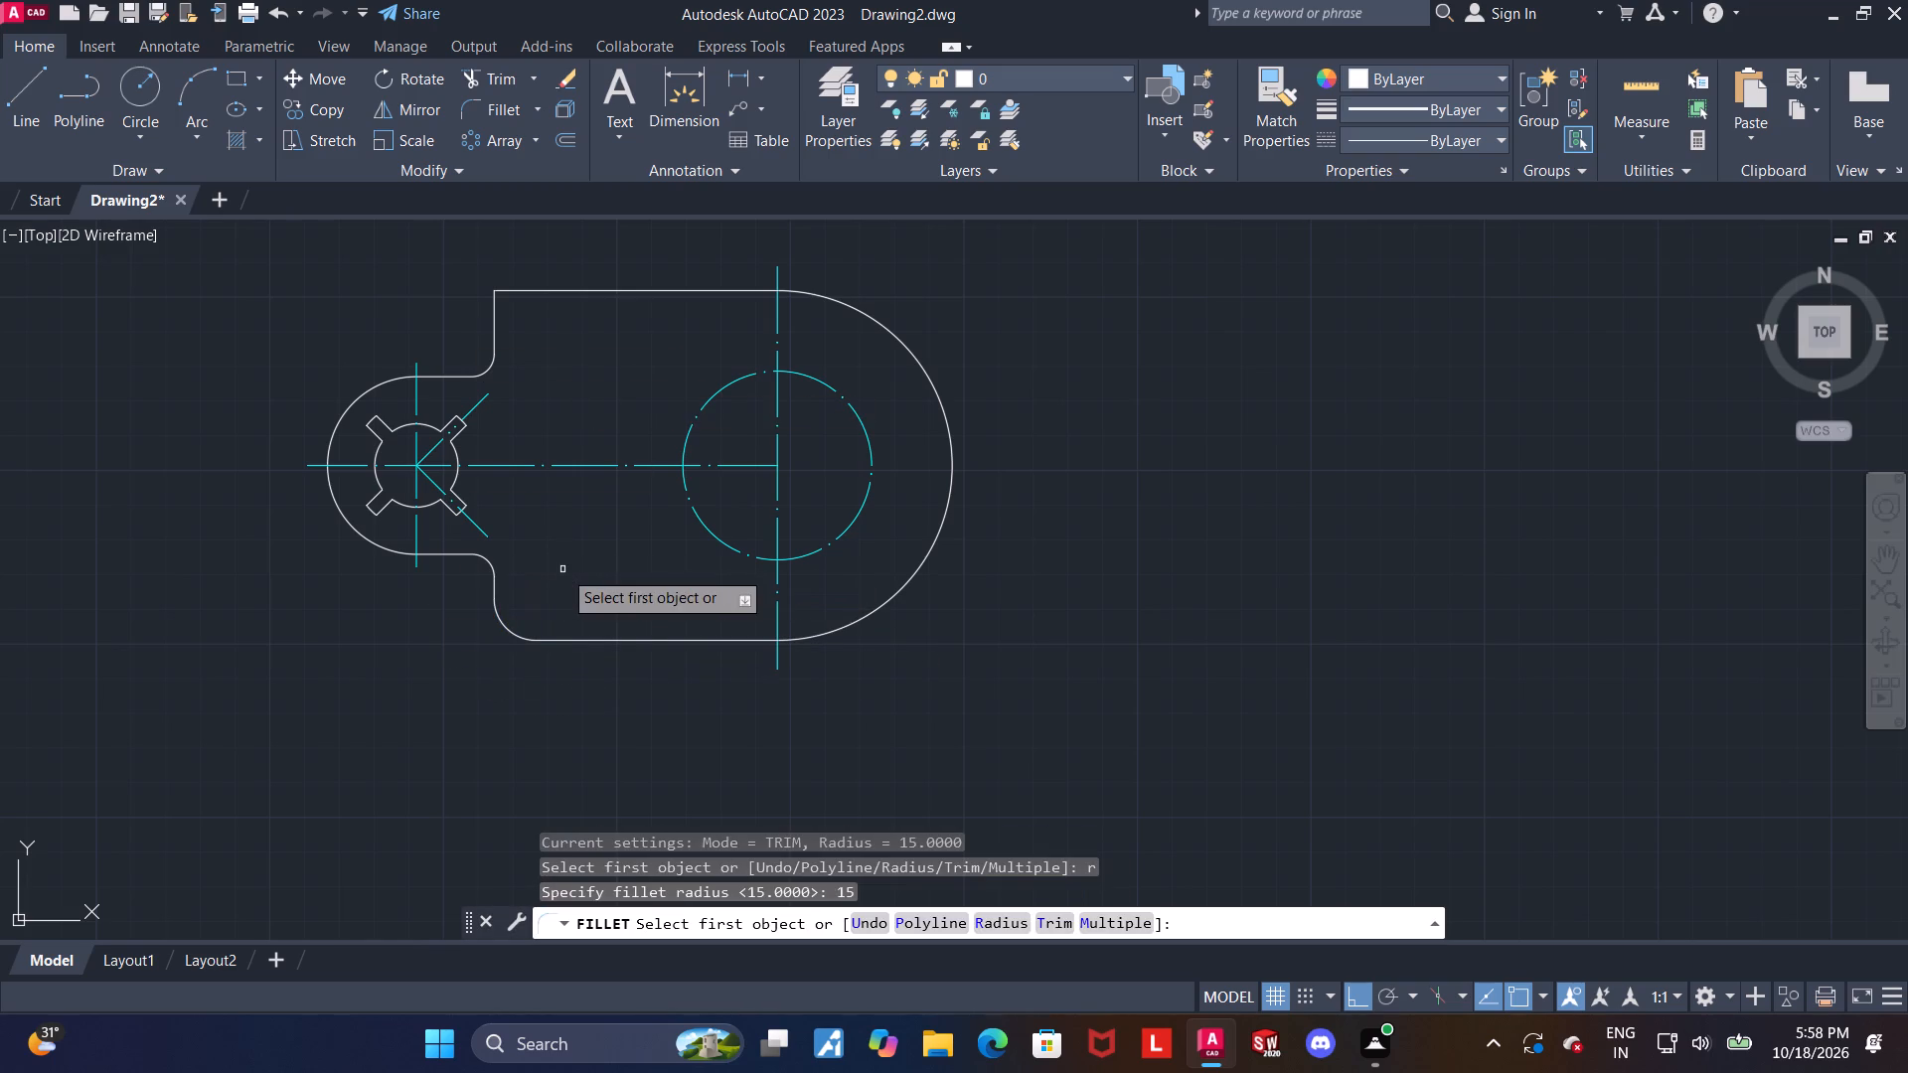
{"action": "left_click", "coordinate": [494, 303]}
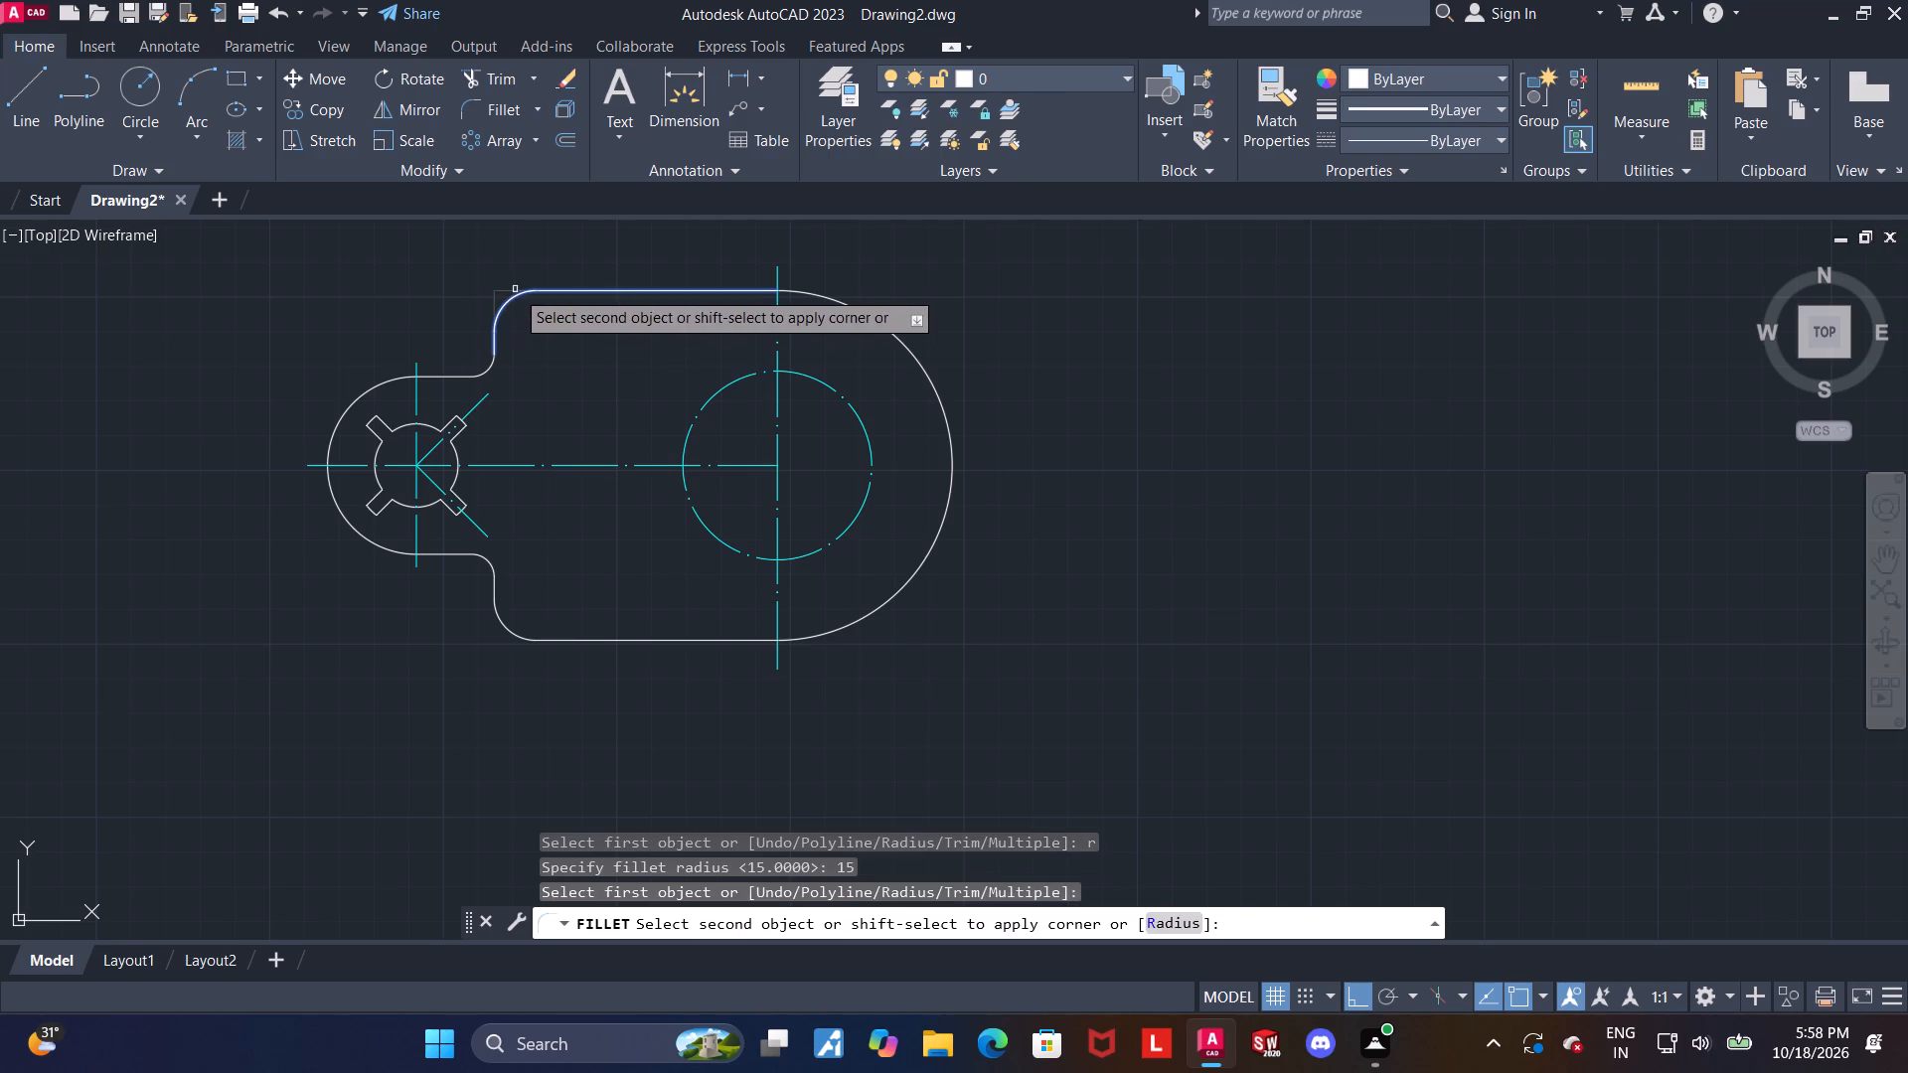
{"action": "left_click", "coordinate": [515, 289]}
{"action": "scroll", "coordinate": [477, 518], "scroll_direction": "up", "scroll_amount": 1}
{"action": "key", "text": "Escape"}
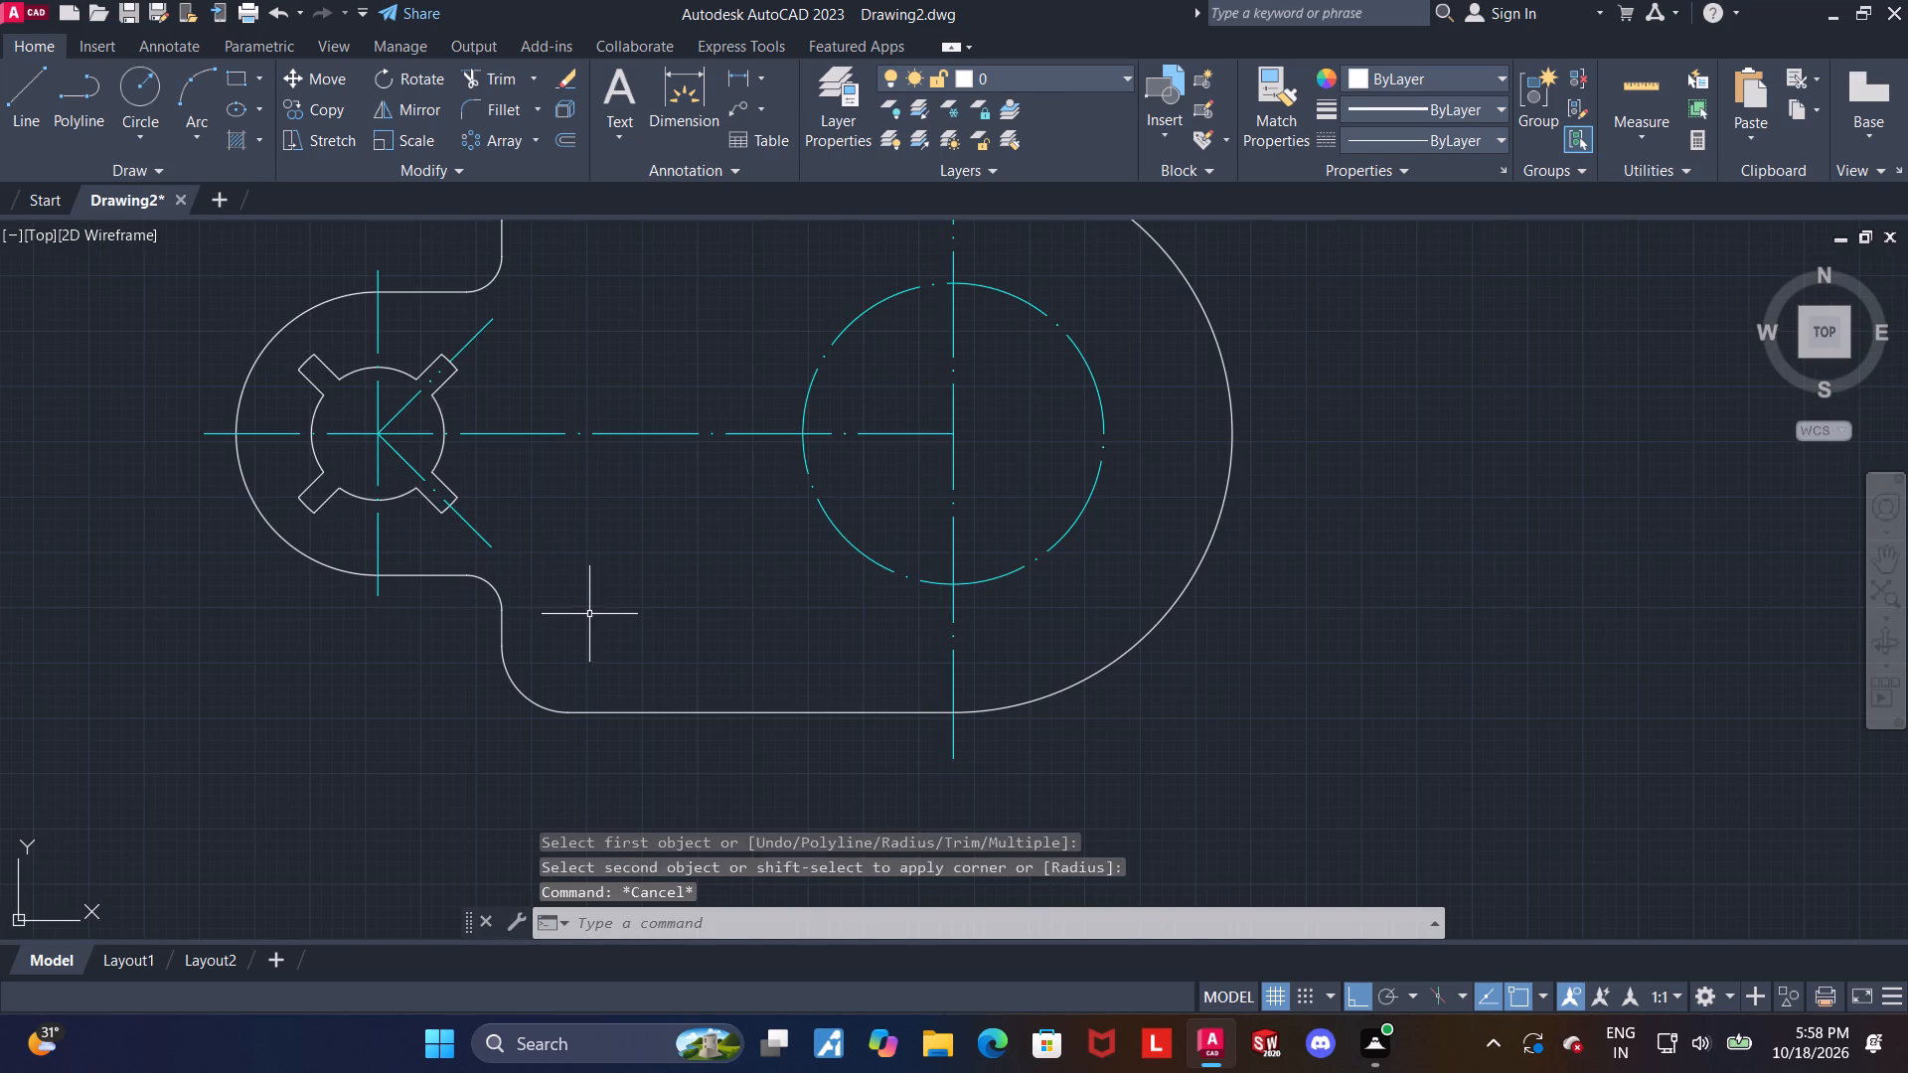
{"action": "key", "text": "Escape"}
Dimension the horizontal distance from the slotted hole's vertical centre line to the body's lower-left vertical edge, placing it below the part.
{"action": "scroll", "coordinate": [590, 615], "scroll_direction": "down", "scroll_amount": 1}
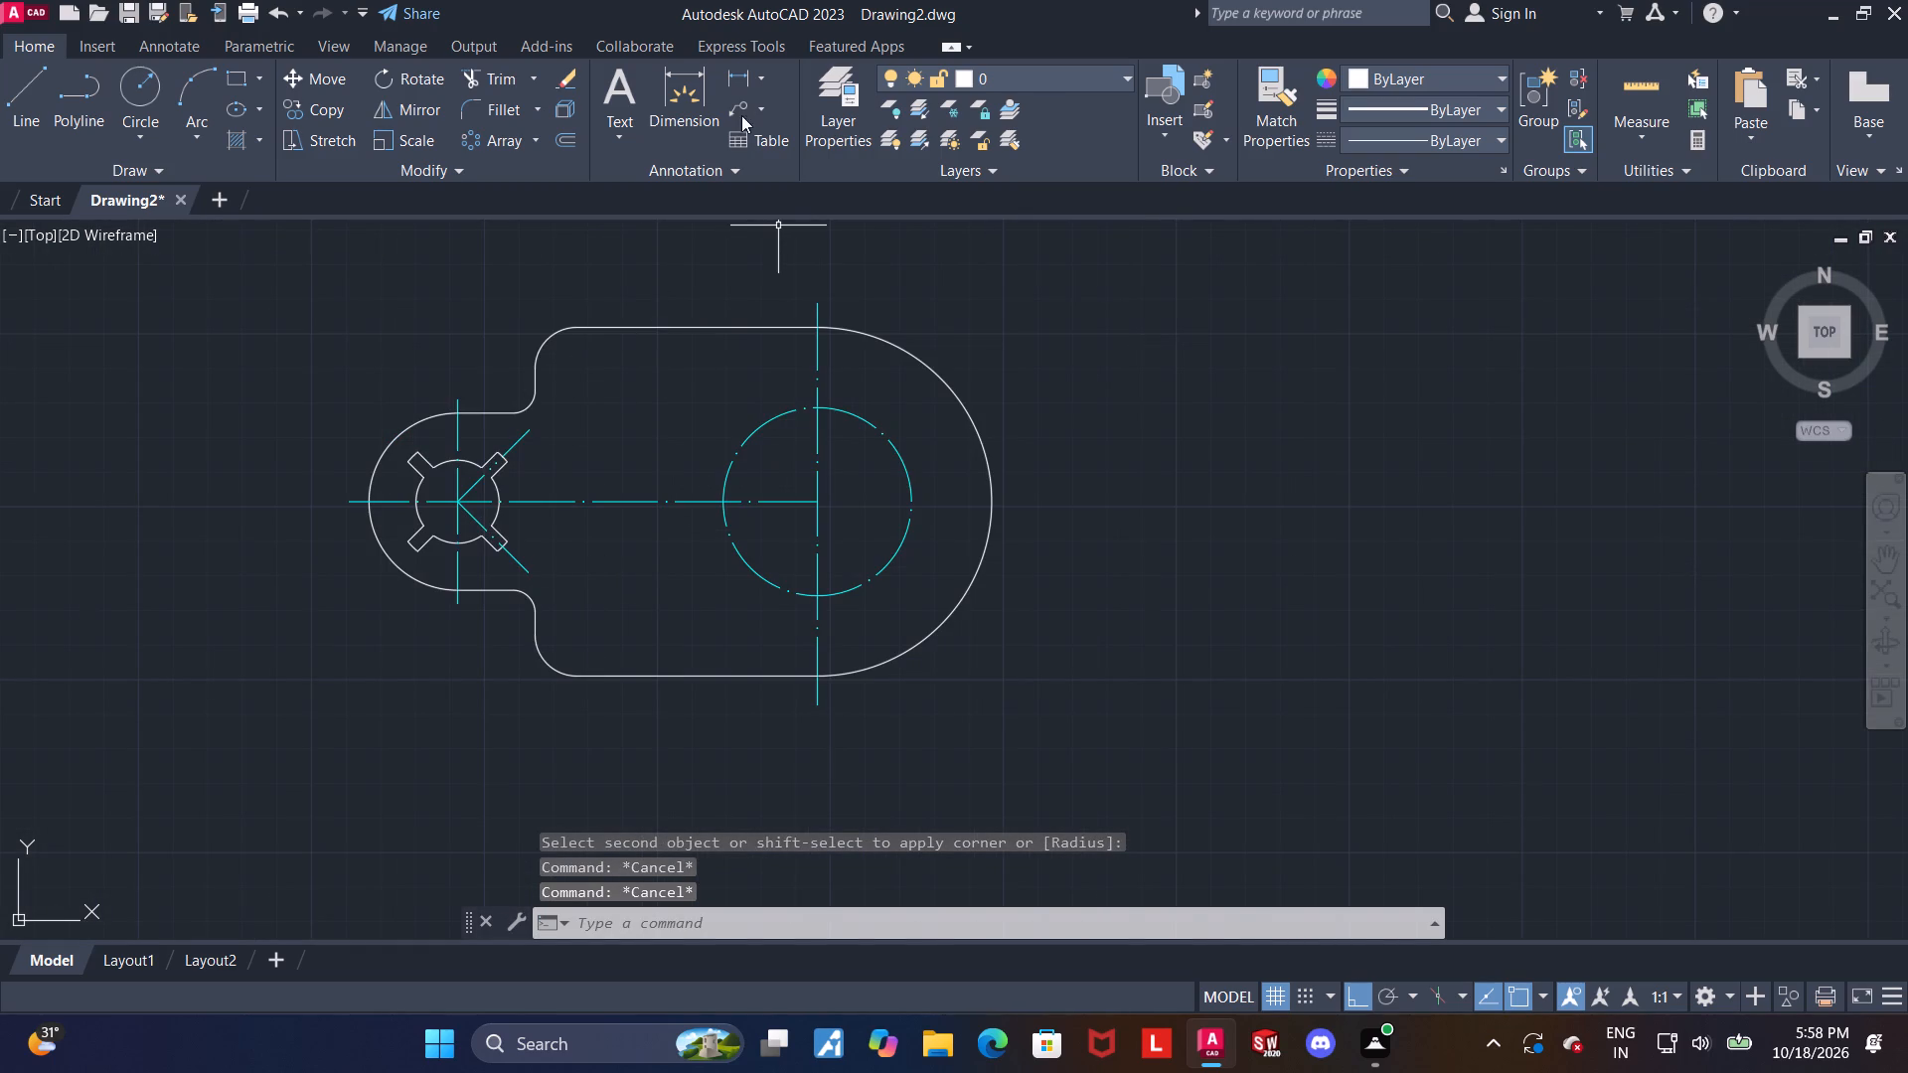
{"action": "left_click", "coordinate": [704, 88]}
{"action": "scroll", "coordinate": [514, 658], "scroll_direction": "up", "scroll_amount": 1}
{"action": "left_click", "coordinate": [420, 568]}
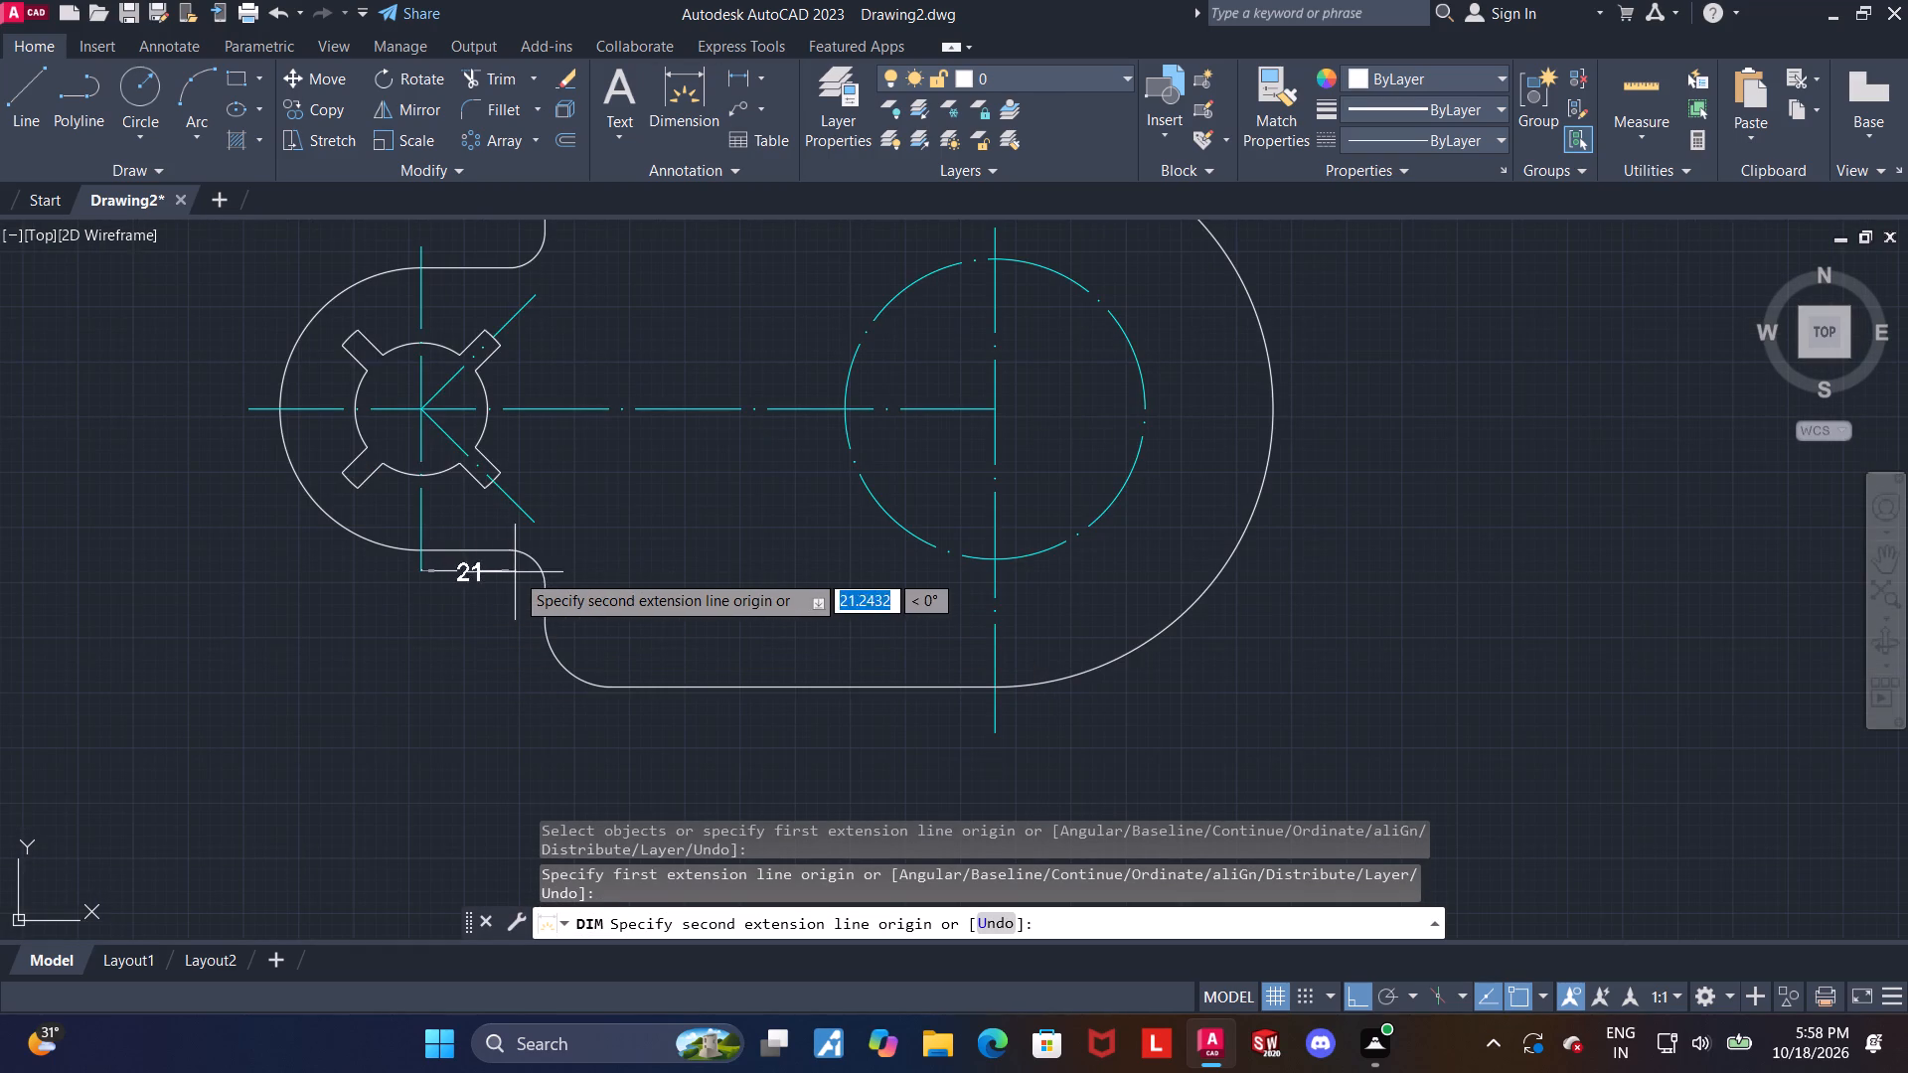
{"action": "scroll", "coordinate": [514, 575], "scroll_direction": "up", "scroll_amount": 1}
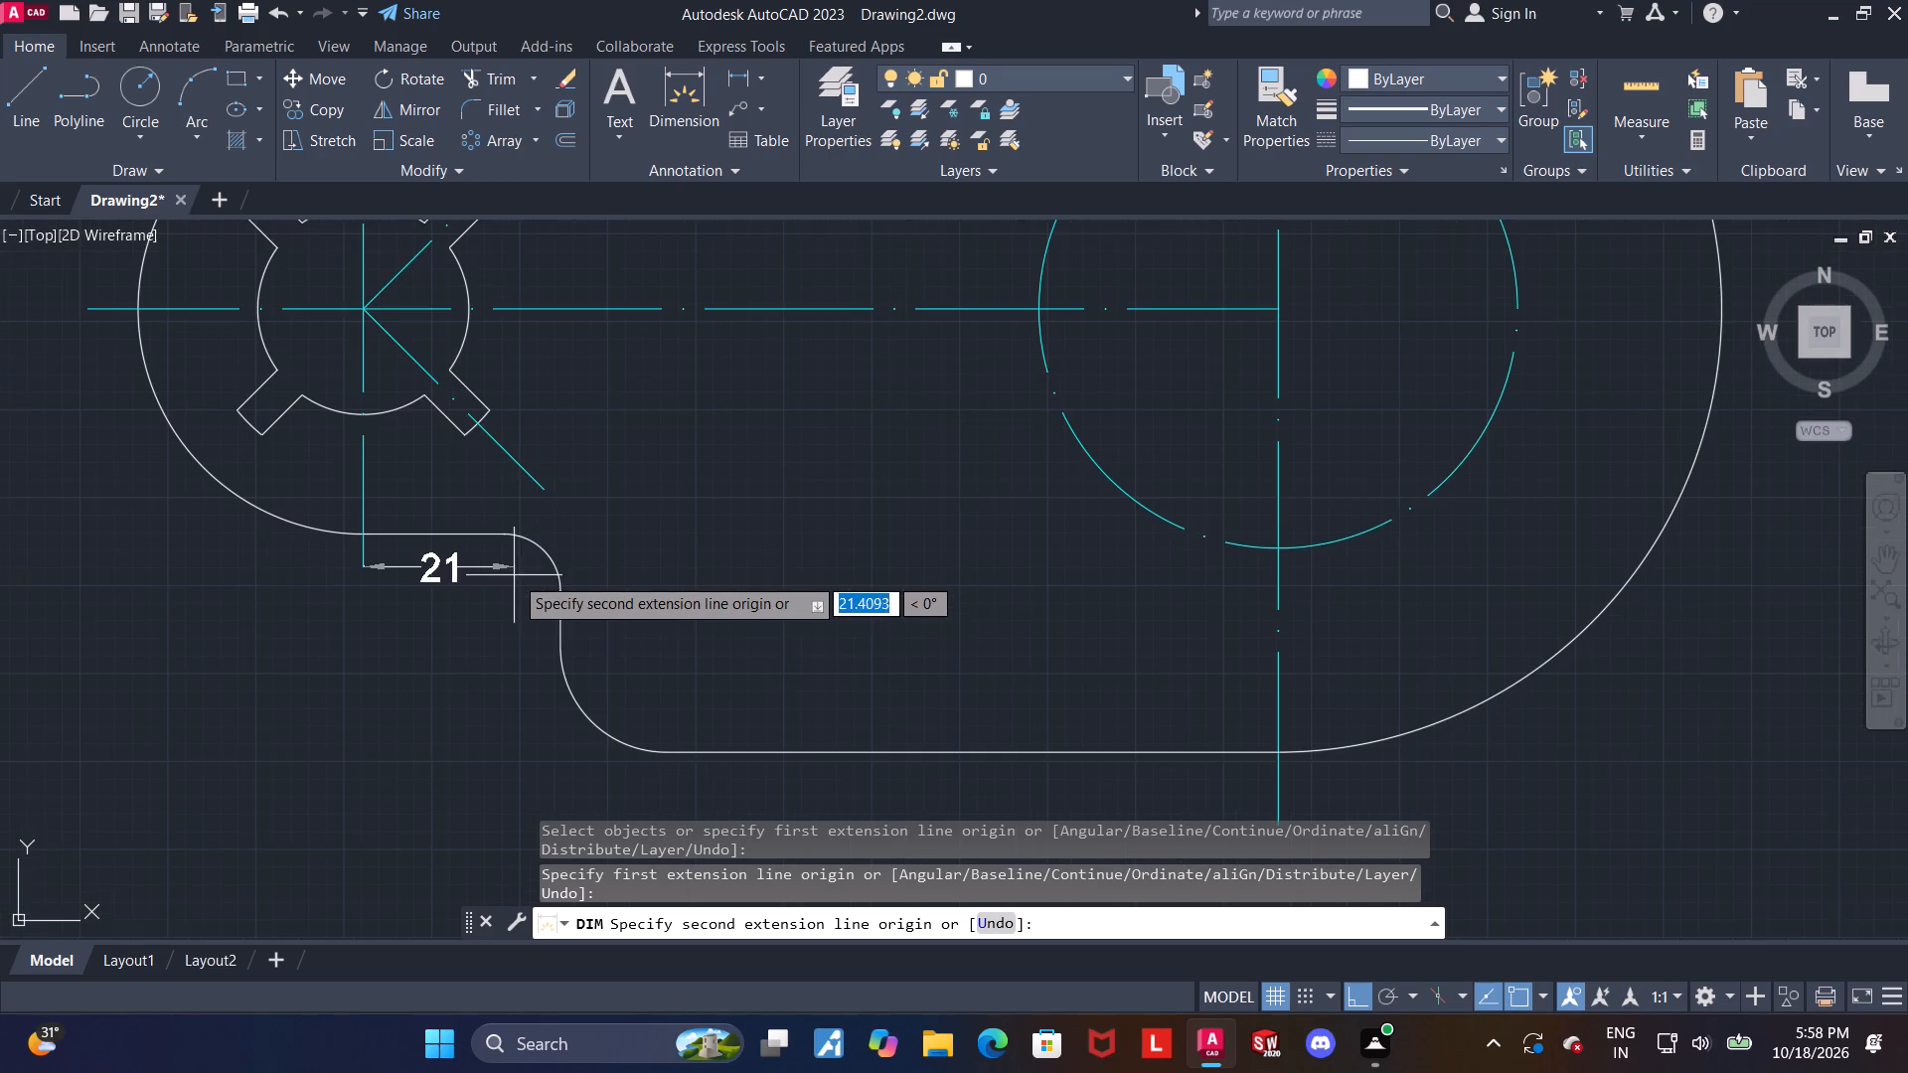
{"action": "left_click", "coordinate": [561, 587]}
{"action": "scroll", "coordinate": [545, 610], "scroll_direction": "up", "scroll_amount": 3}
{"action": "scroll", "coordinate": [511, 615], "scroll_direction": "down", "scroll_amount": 2}
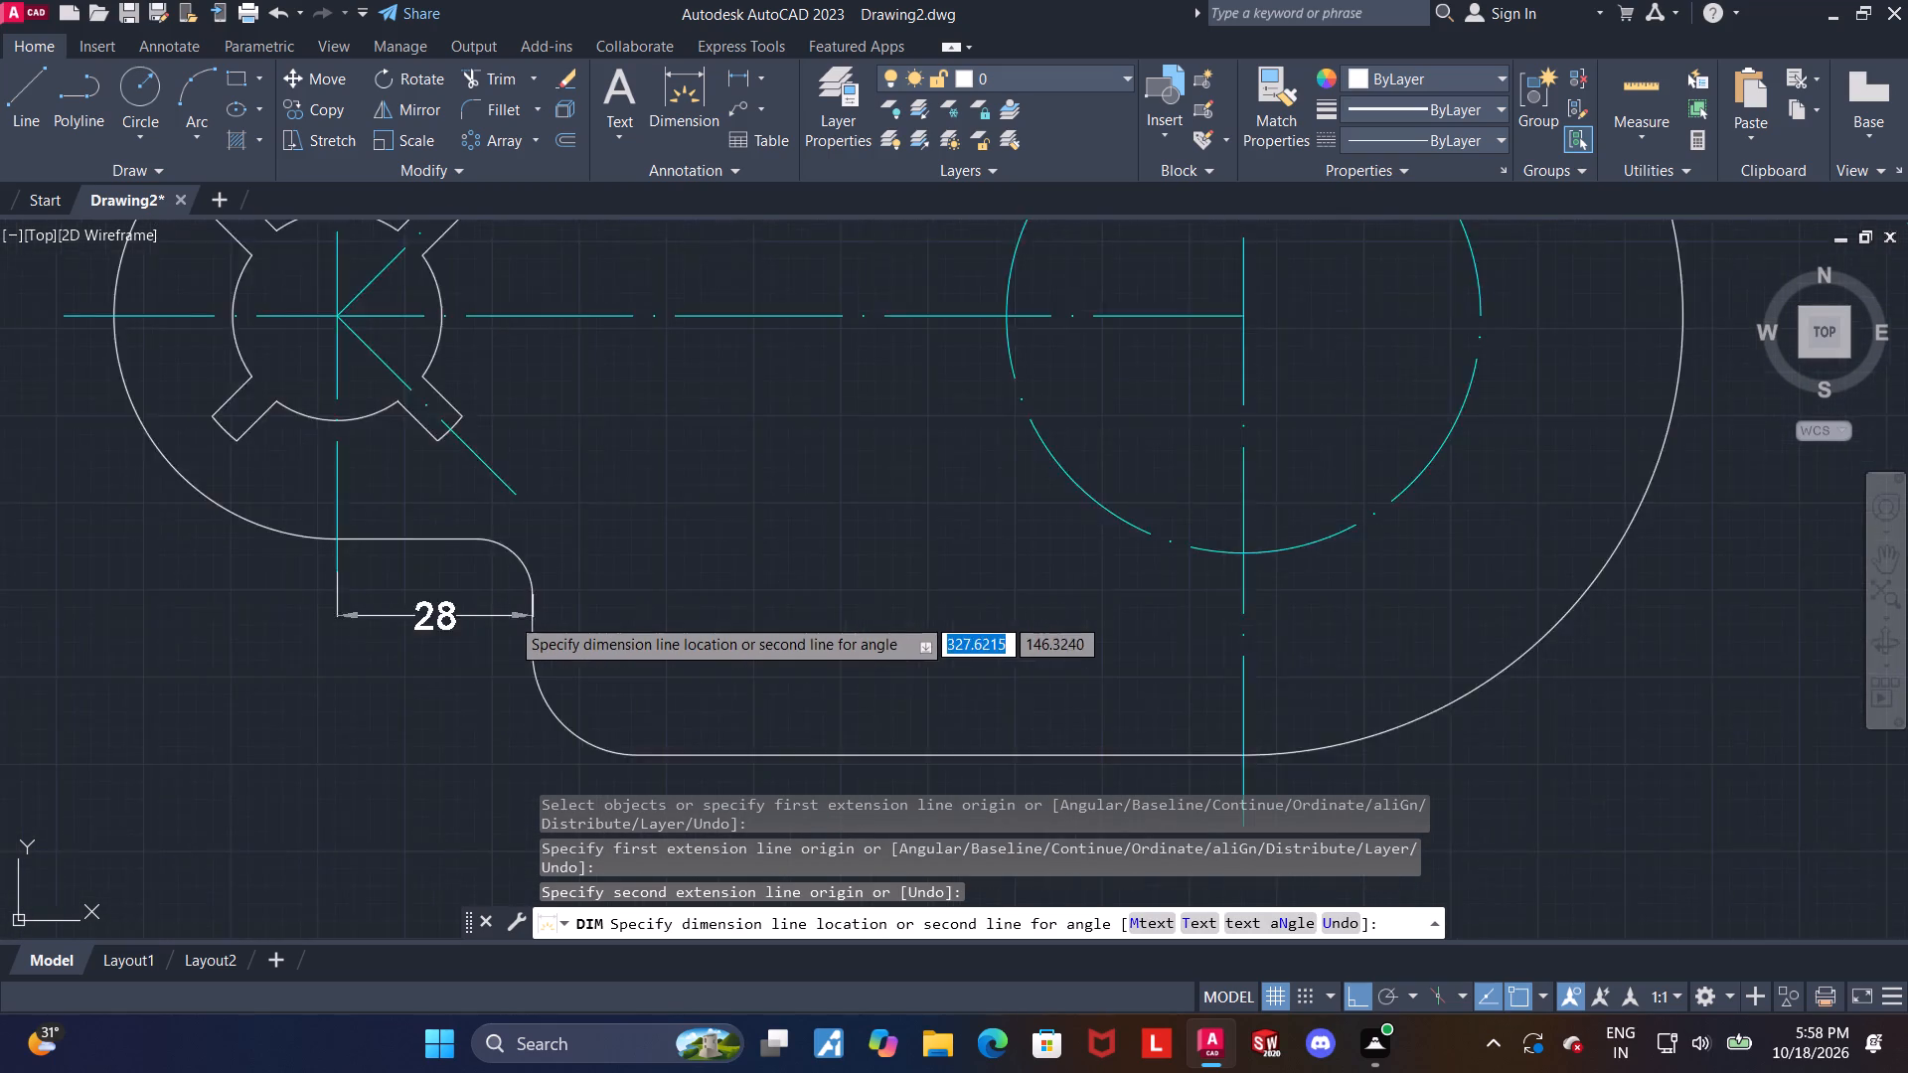
{"action": "scroll", "coordinate": [510, 616], "scroll_direction": "down", "scroll_amount": 2}
{"action": "scroll", "coordinate": [463, 711], "scroll_direction": "up", "scroll_amount": 1}
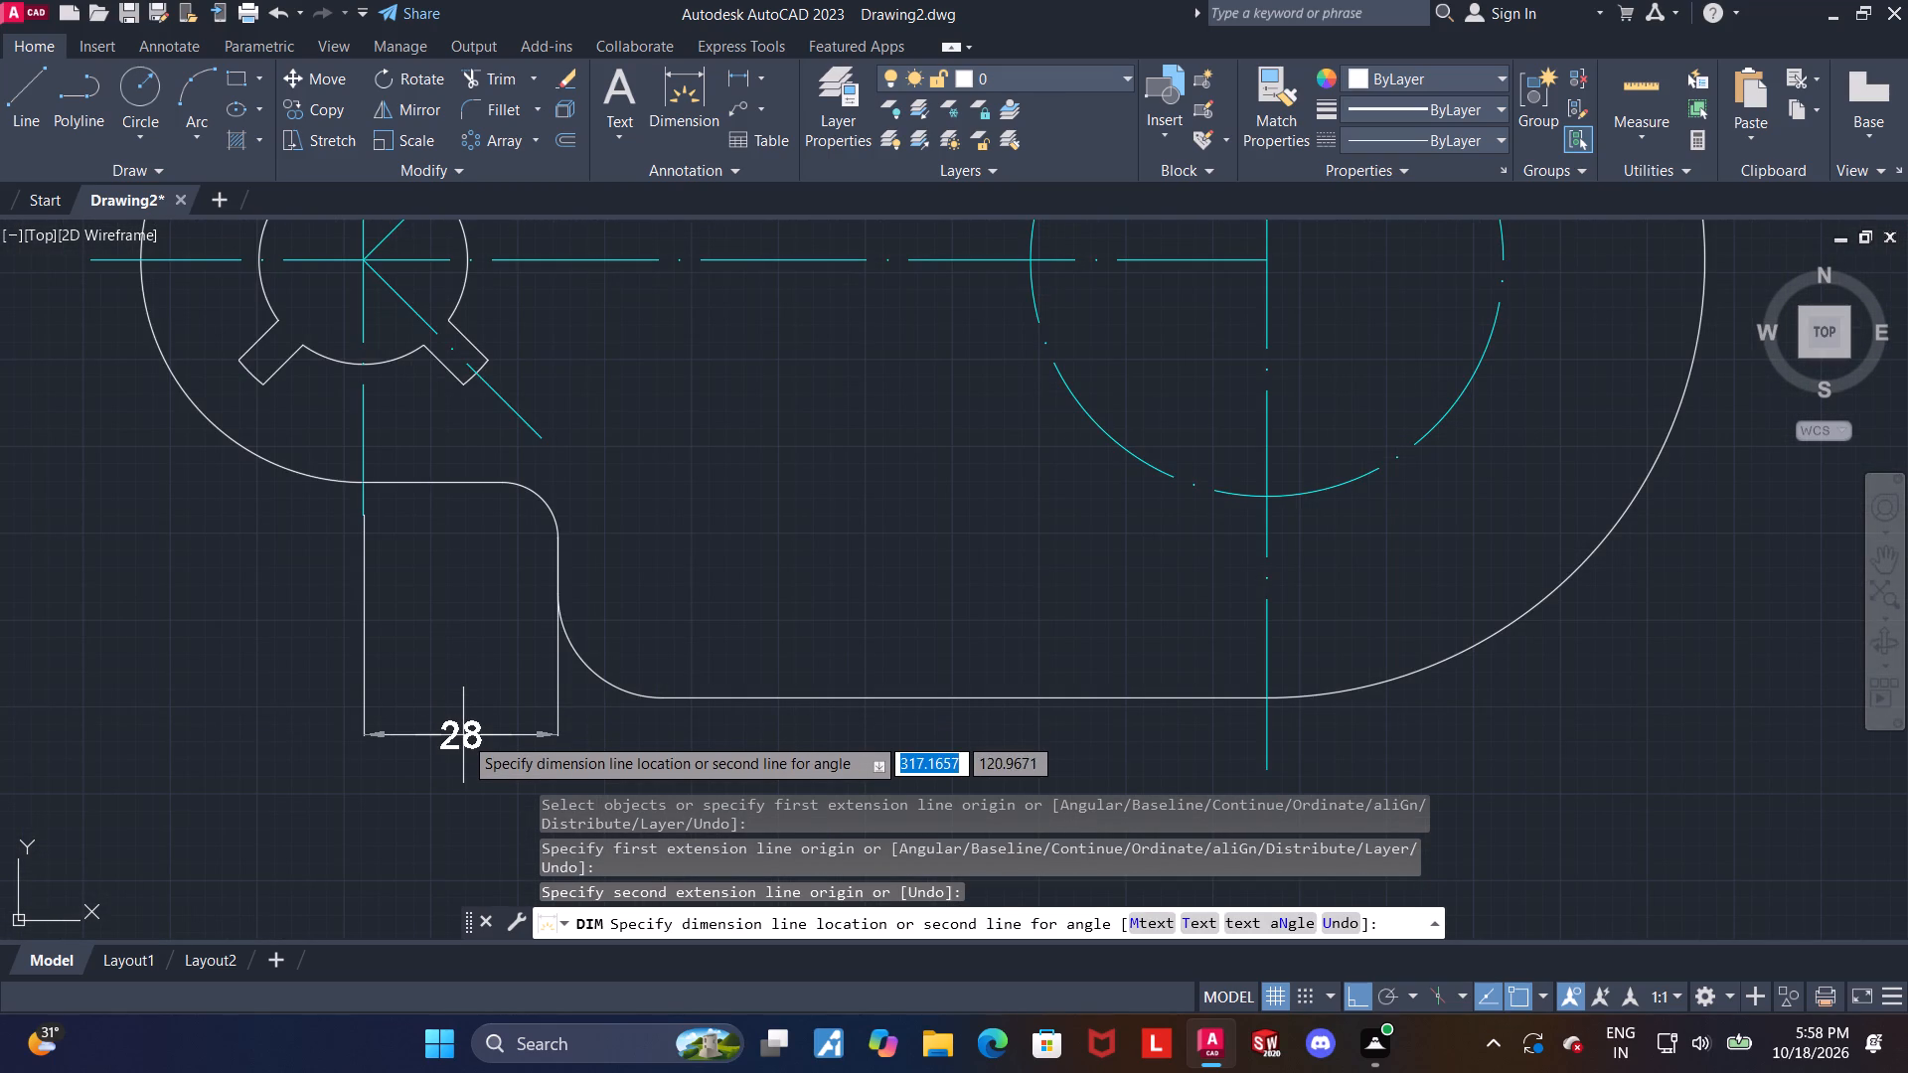
{"action": "scroll", "coordinate": [463, 751], "scroll_direction": "up", "scroll_amount": 1}
{"action": "scroll", "coordinate": [463, 751], "scroll_direction": "down", "scroll_amount": 3}
{"action": "scroll", "coordinate": [463, 767], "scroll_direction": "up", "scroll_amount": 1}
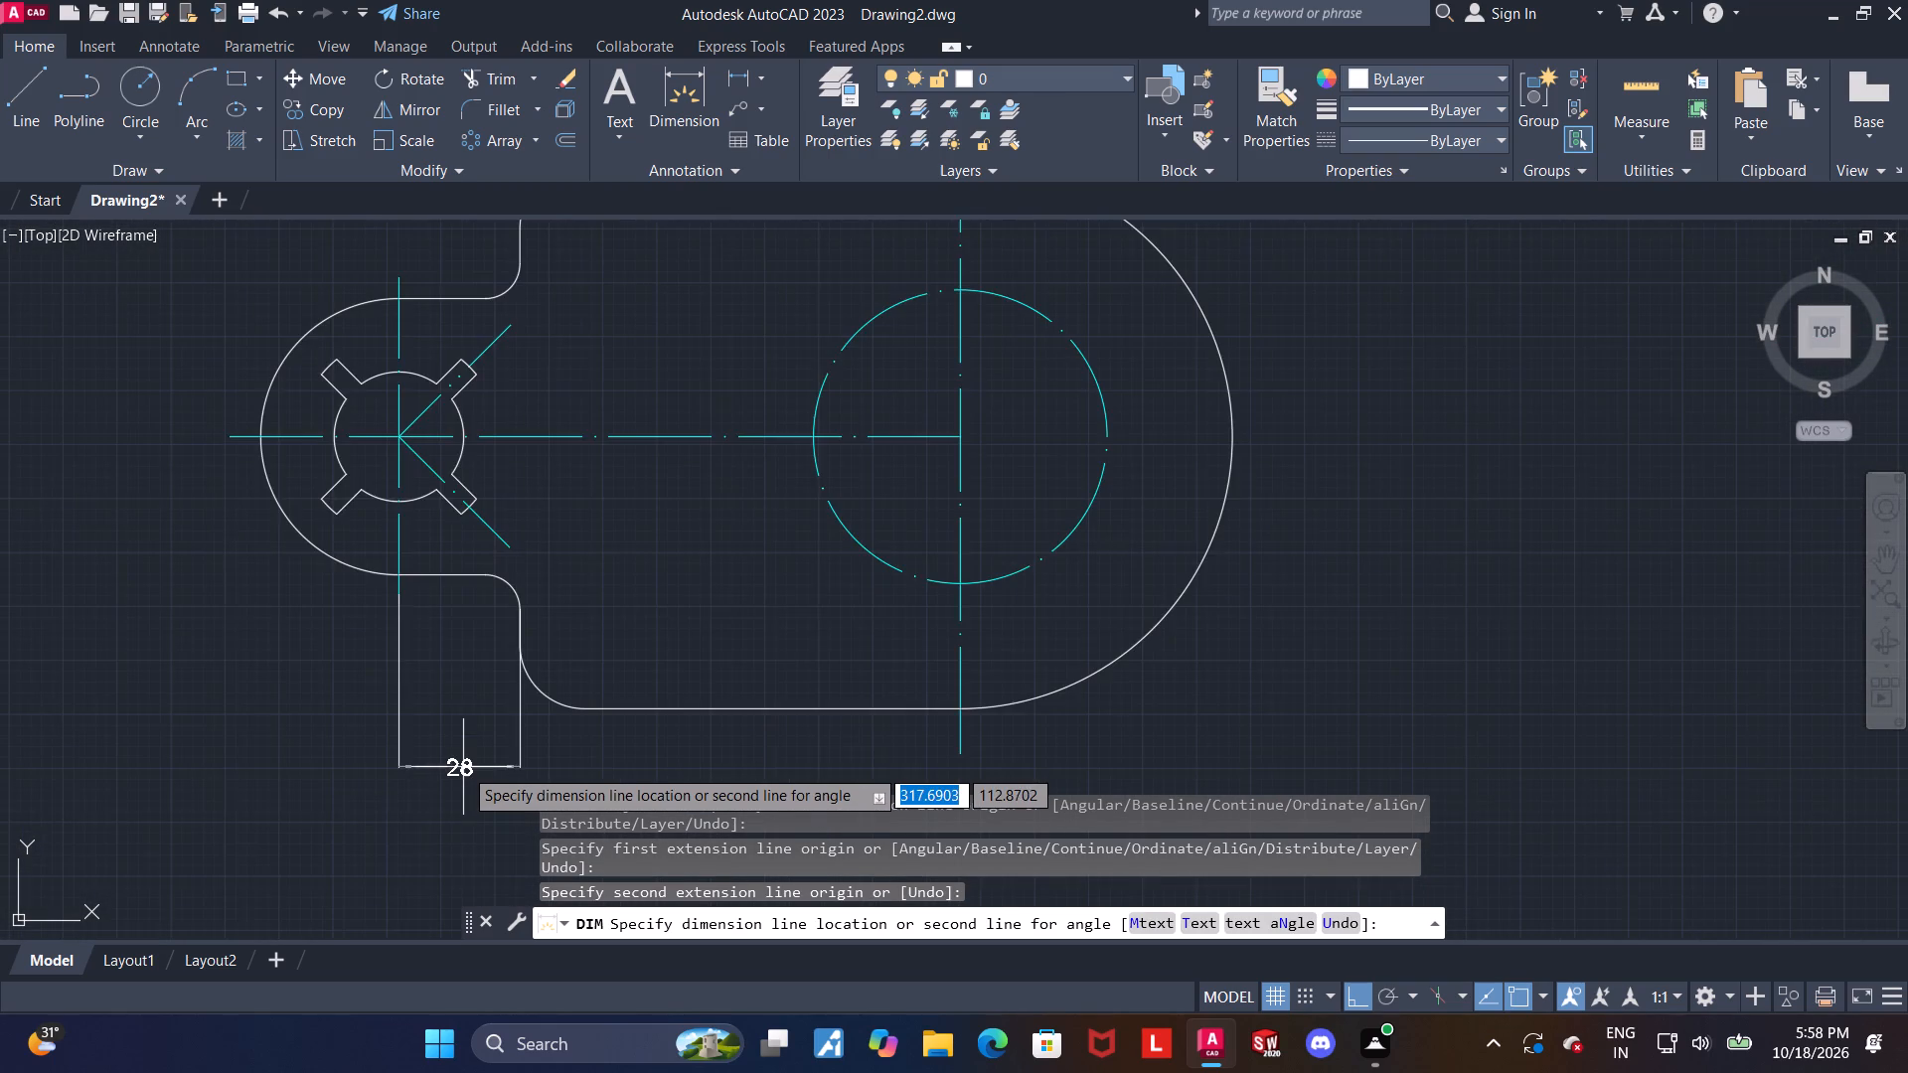
{"action": "scroll", "coordinate": [463, 767], "scroll_direction": "down", "scroll_amount": 3}
{"action": "scroll", "coordinate": [1129, 538], "scroll_direction": "up", "scroll_amount": 1}
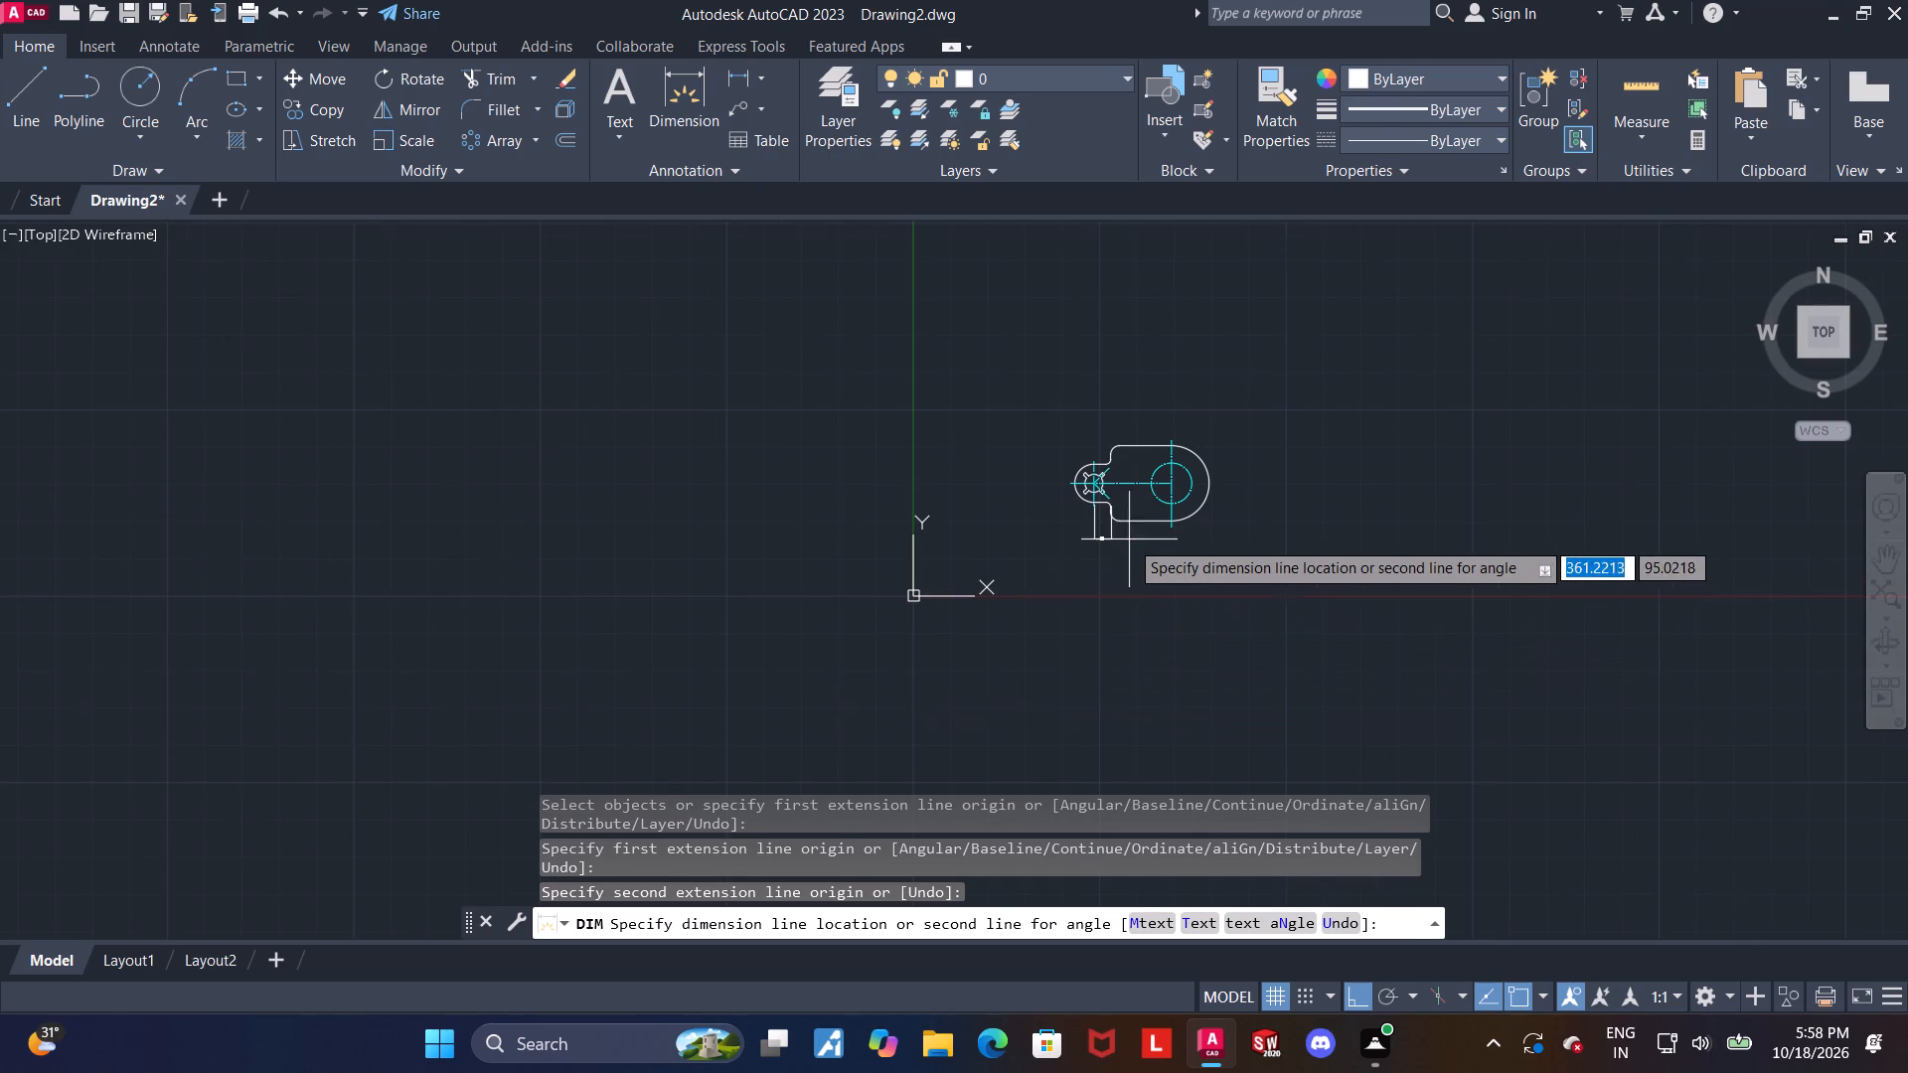
{"action": "scroll", "coordinate": [1129, 538], "scroll_direction": "up", "scroll_amount": 2}
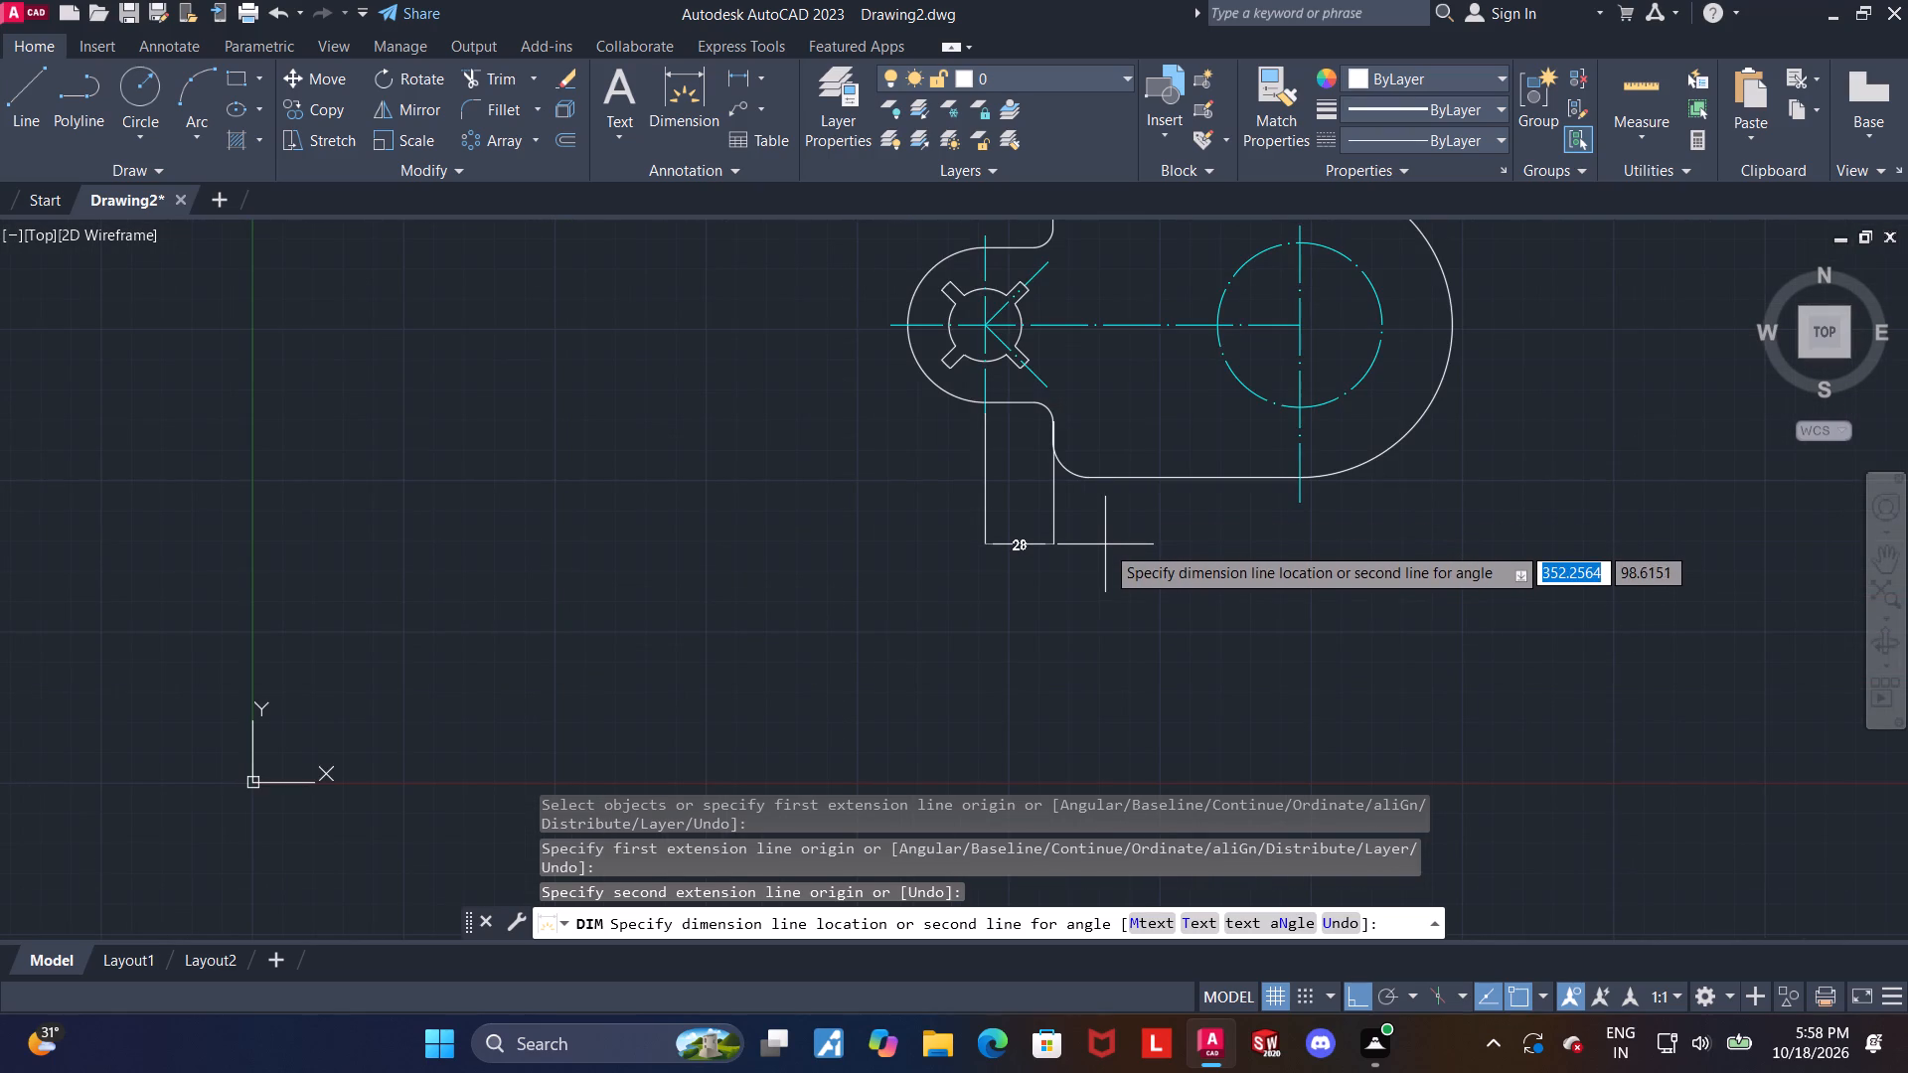
{"action": "left_click", "coordinate": [1105, 535]}
{"action": "key", "text": "Escape"}
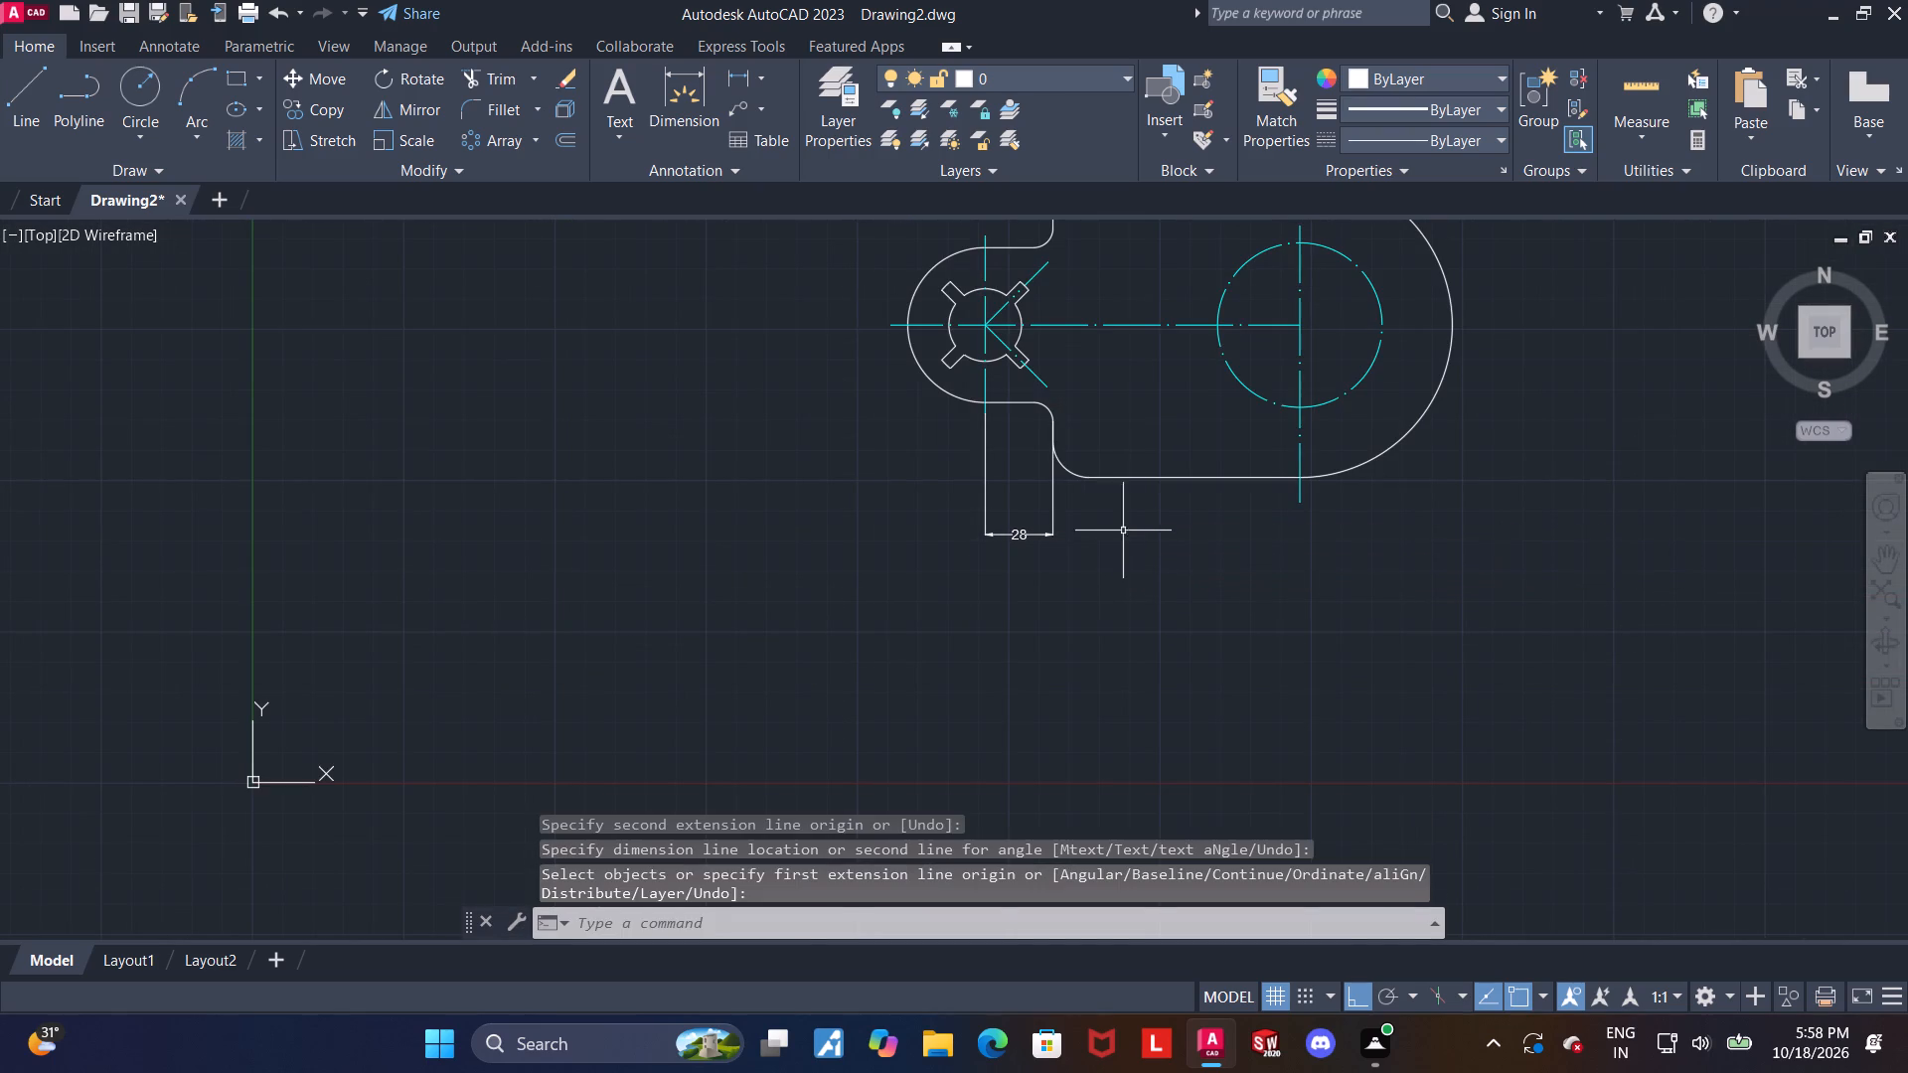
{"action": "middle_click_drag", "start_coordinate": [1191, 511], "coordinate": [1072, 635]}
{"action": "scroll", "coordinate": [1067, 613], "scroll_direction": "up", "scroll_amount": 1}
{"action": "key", "text": "Escape"}
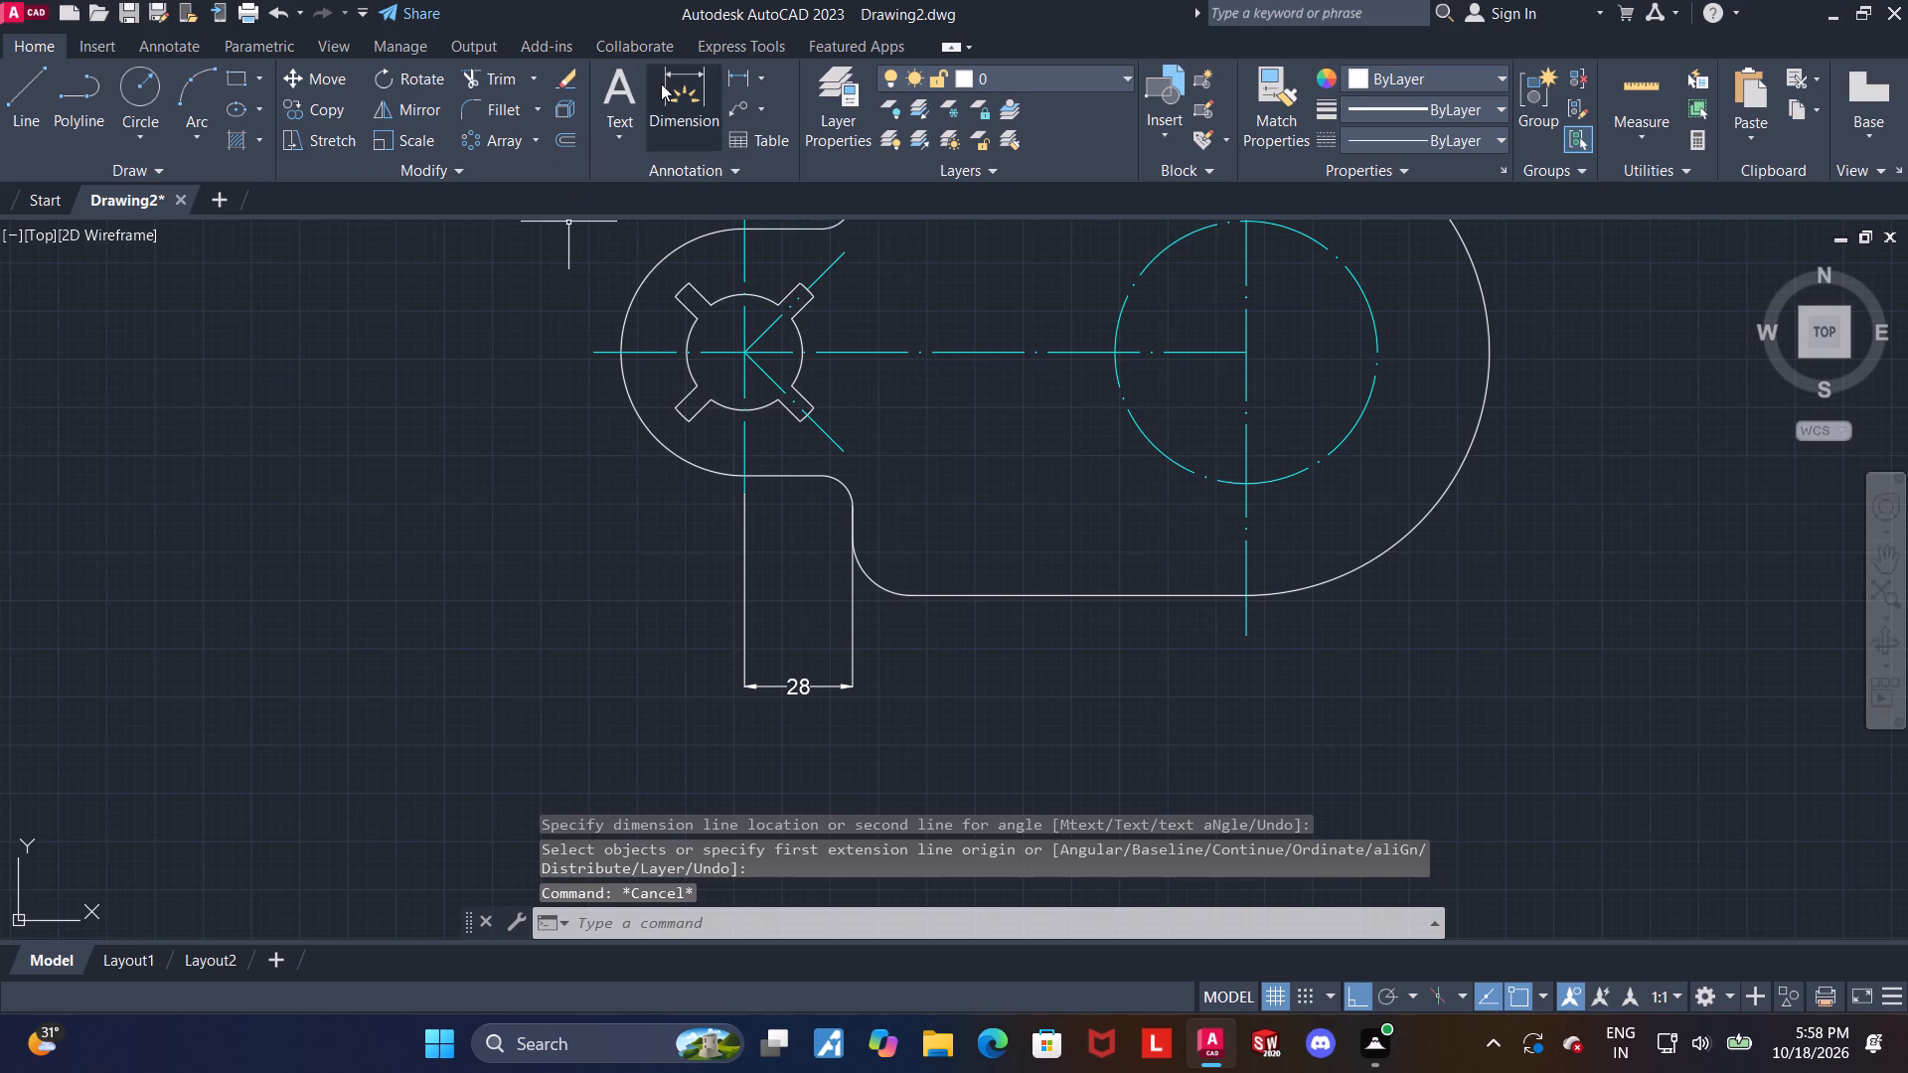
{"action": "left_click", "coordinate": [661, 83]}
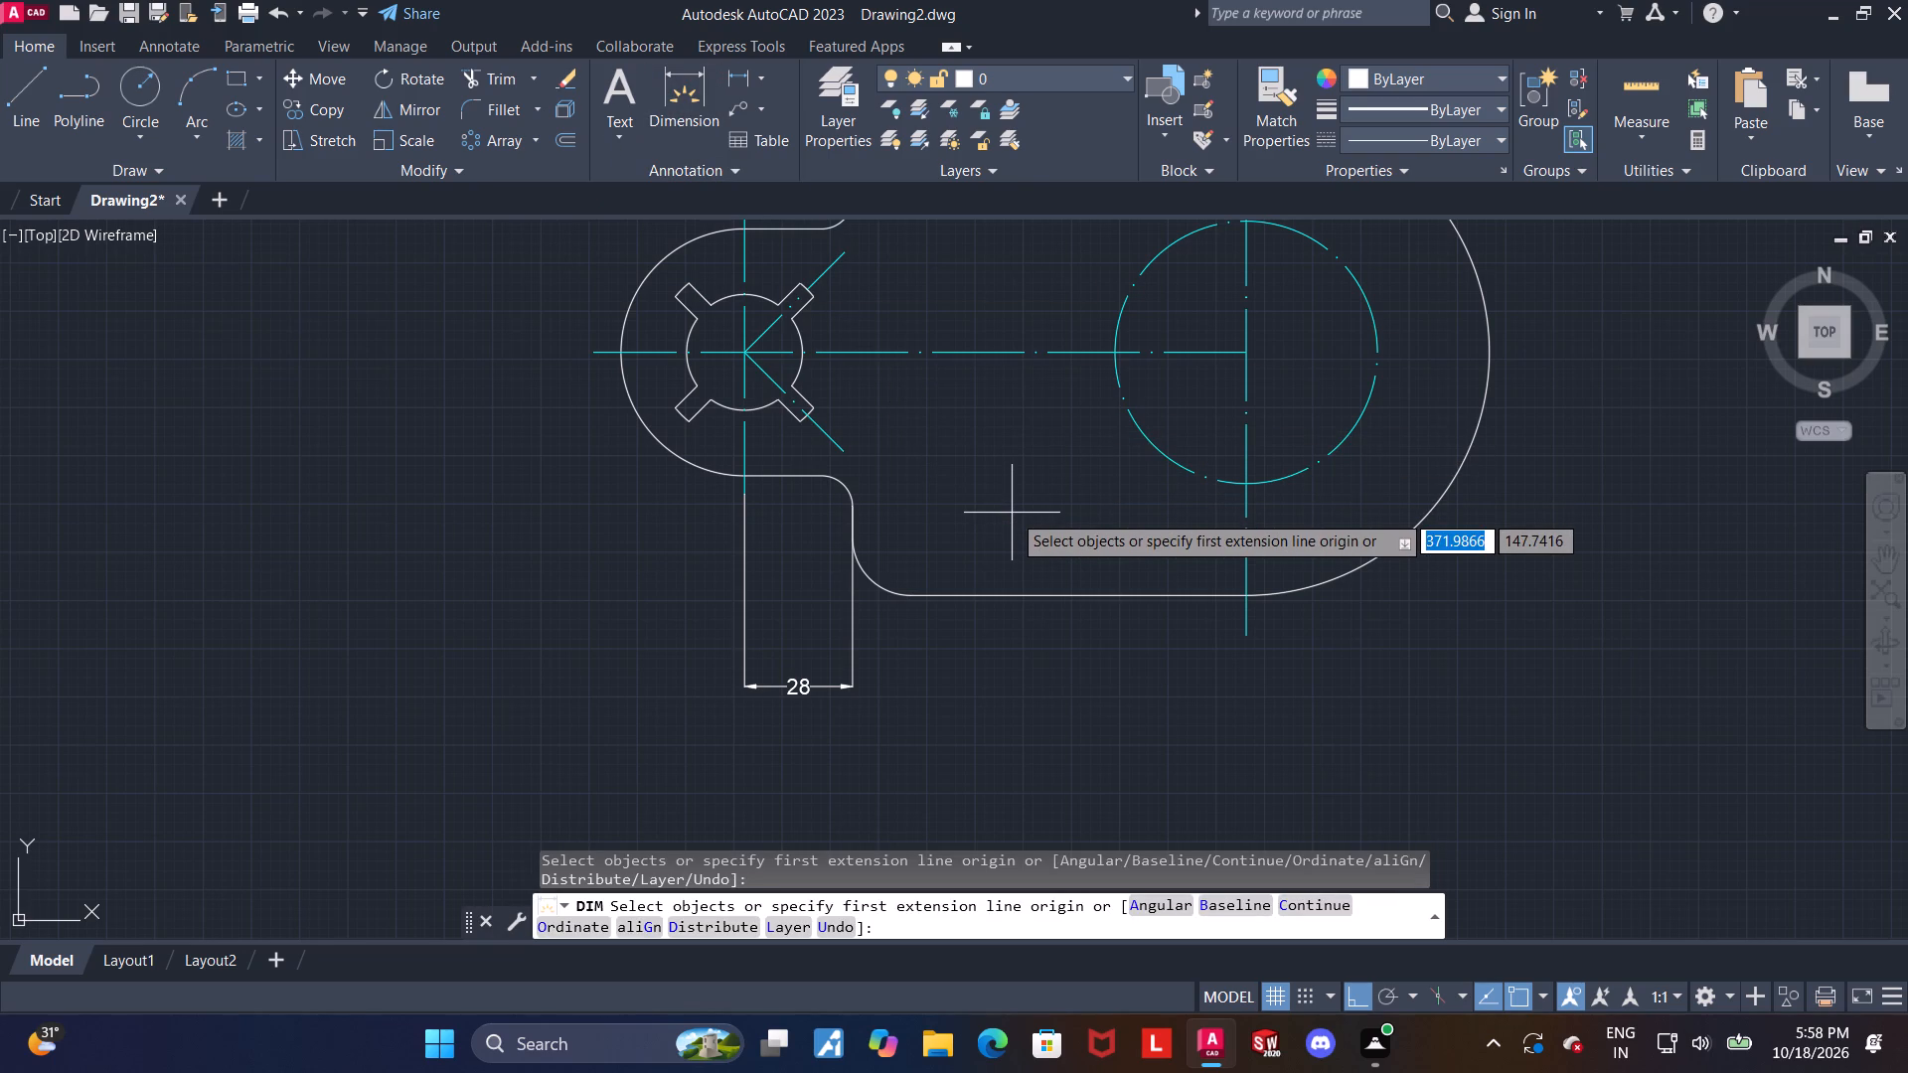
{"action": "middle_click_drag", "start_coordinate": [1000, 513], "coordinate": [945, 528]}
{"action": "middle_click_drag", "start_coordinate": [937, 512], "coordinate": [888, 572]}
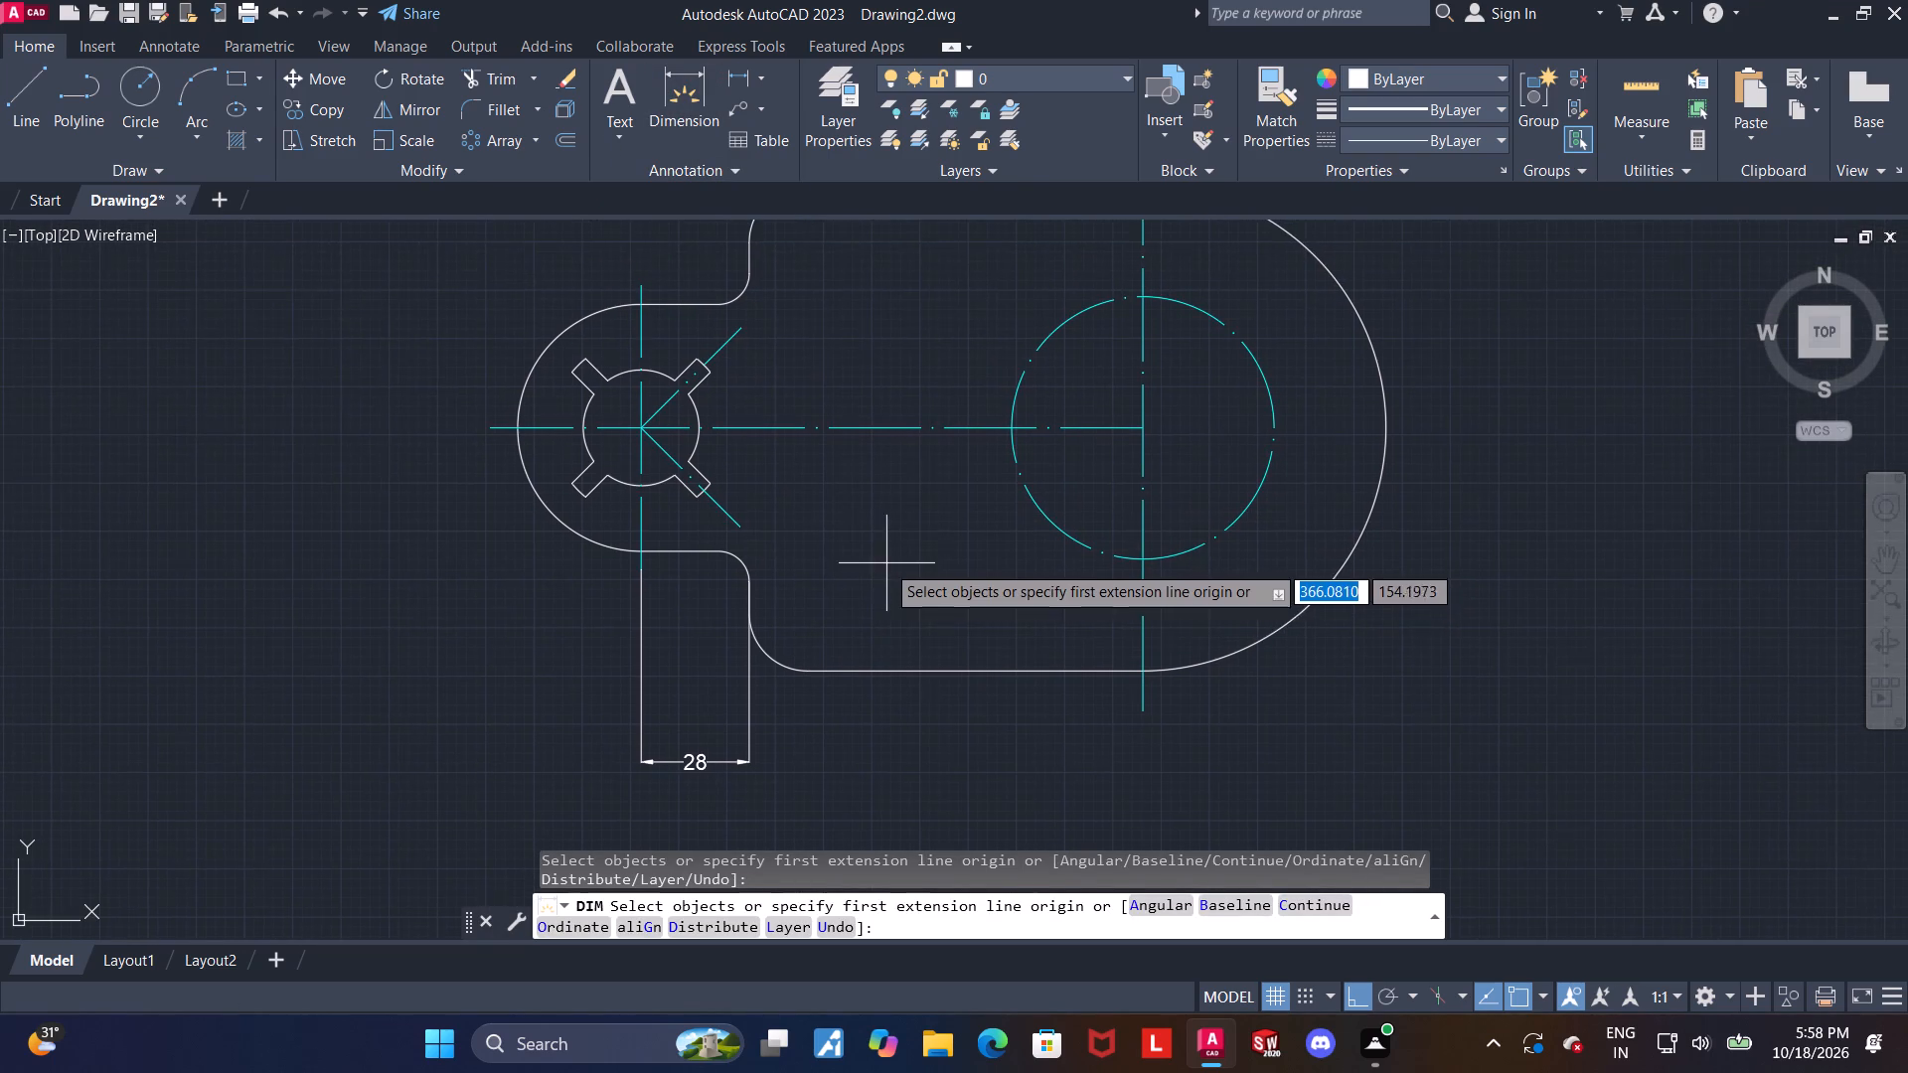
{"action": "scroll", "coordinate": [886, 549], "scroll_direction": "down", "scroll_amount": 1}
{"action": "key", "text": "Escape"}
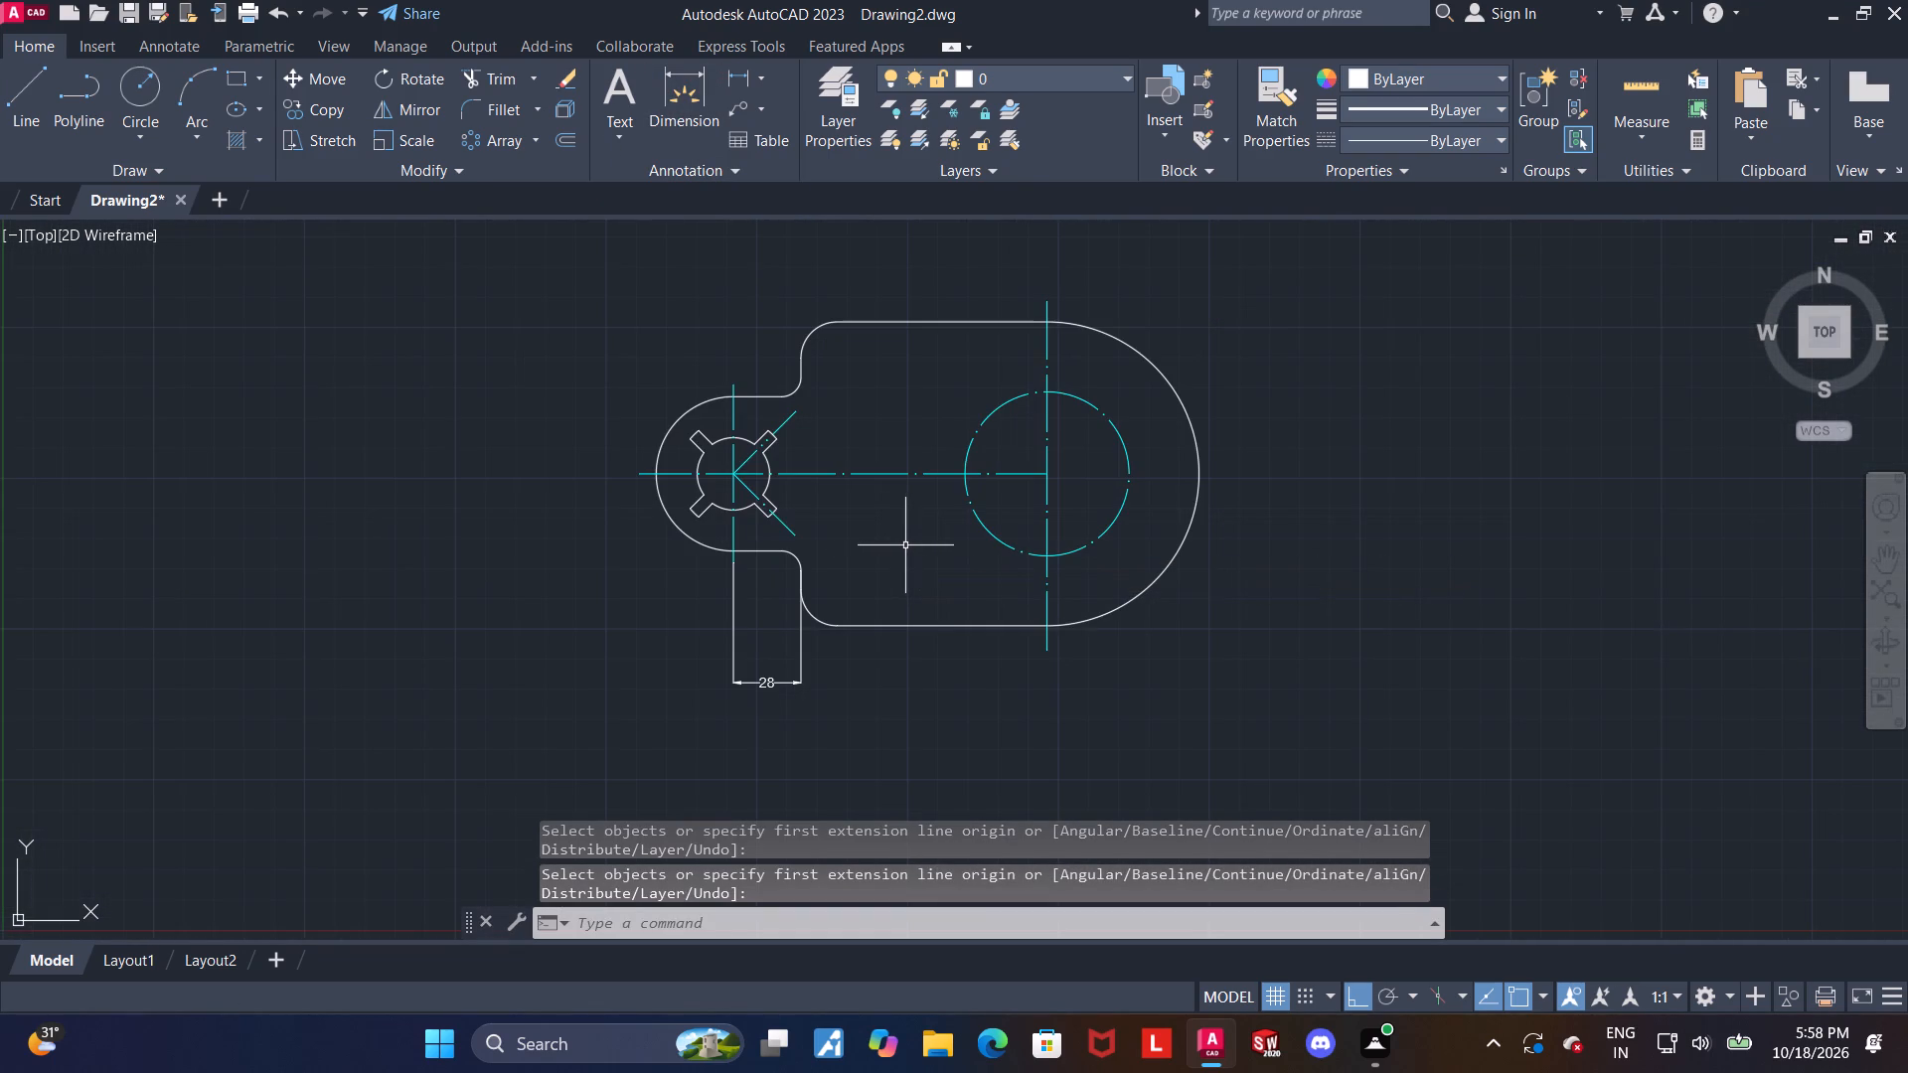
Dimension the horizontal distance between the two vertical centre lines, placing it below the existing 28 dimension.
{"action": "middle_click_drag", "start_coordinate": [905, 545], "coordinate": [896, 536]}
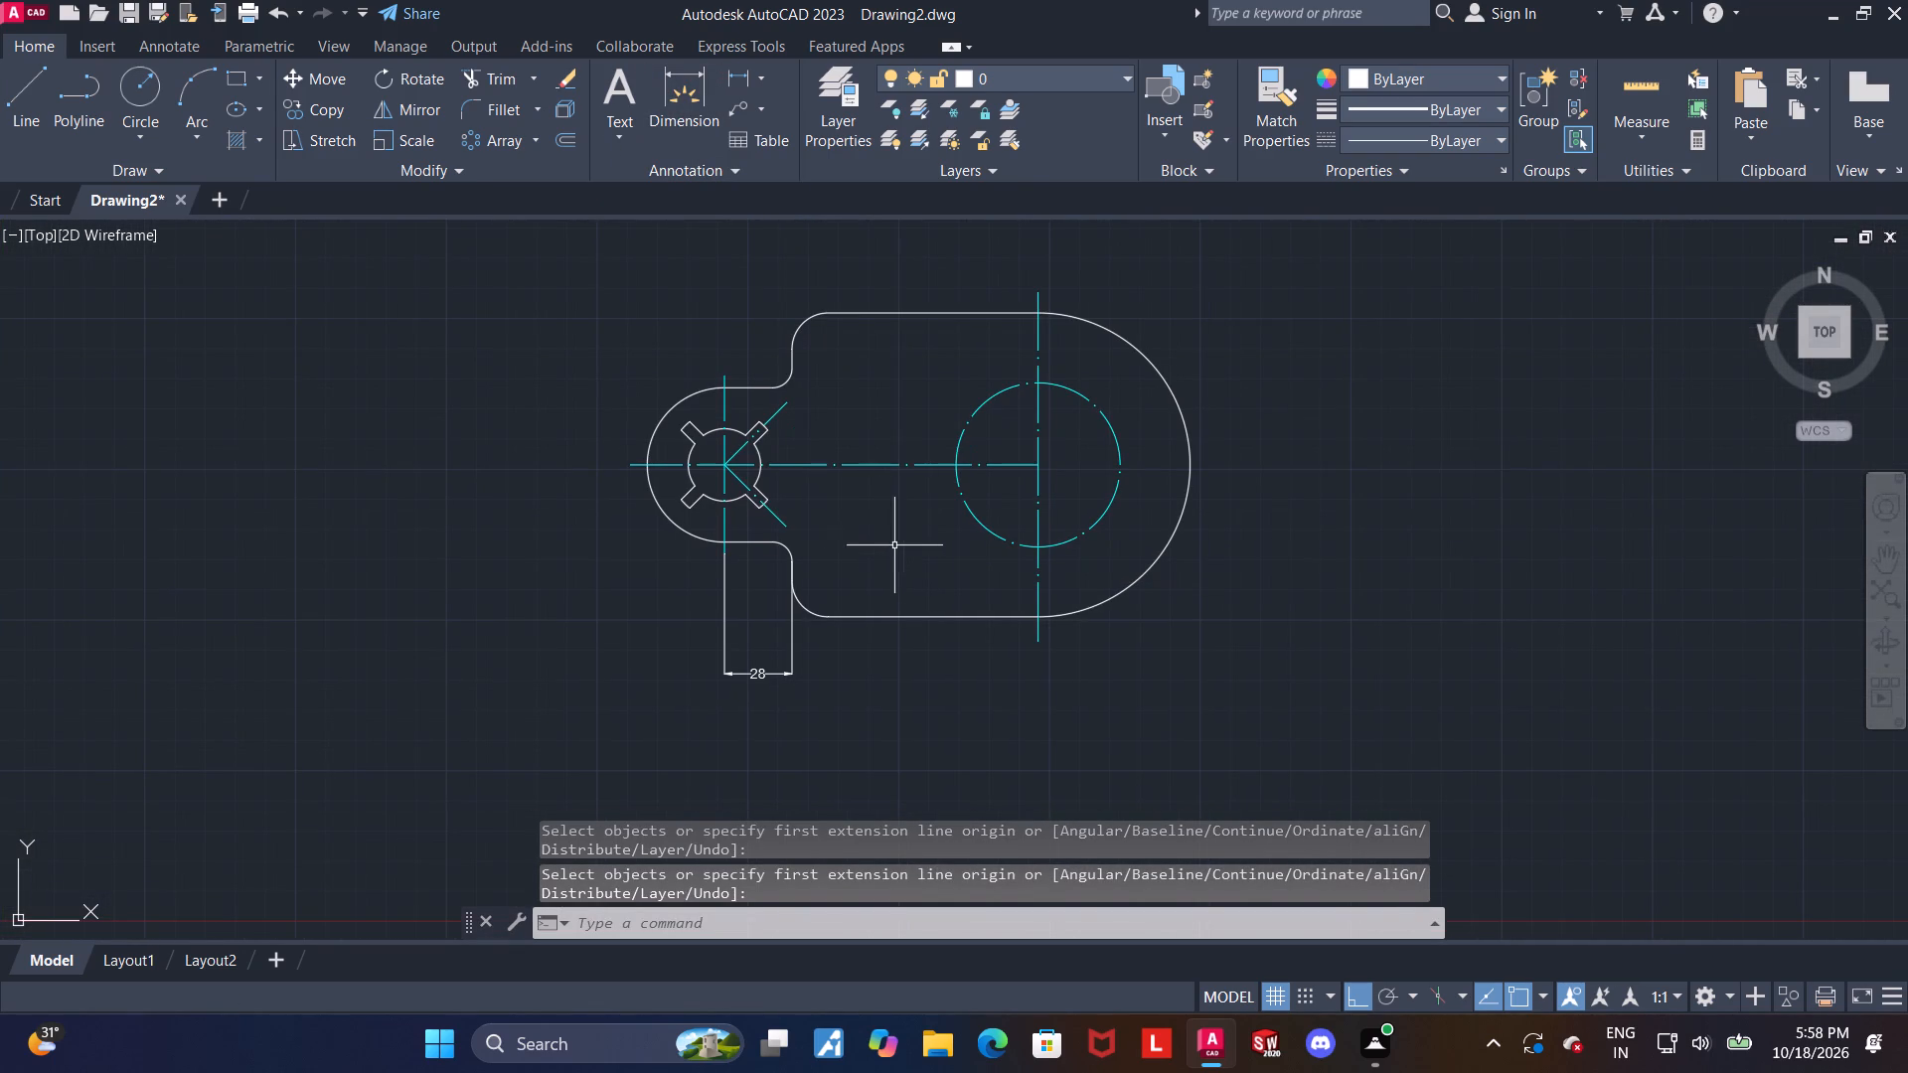
{"action": "left_click", "coordinate": [700, 84]}
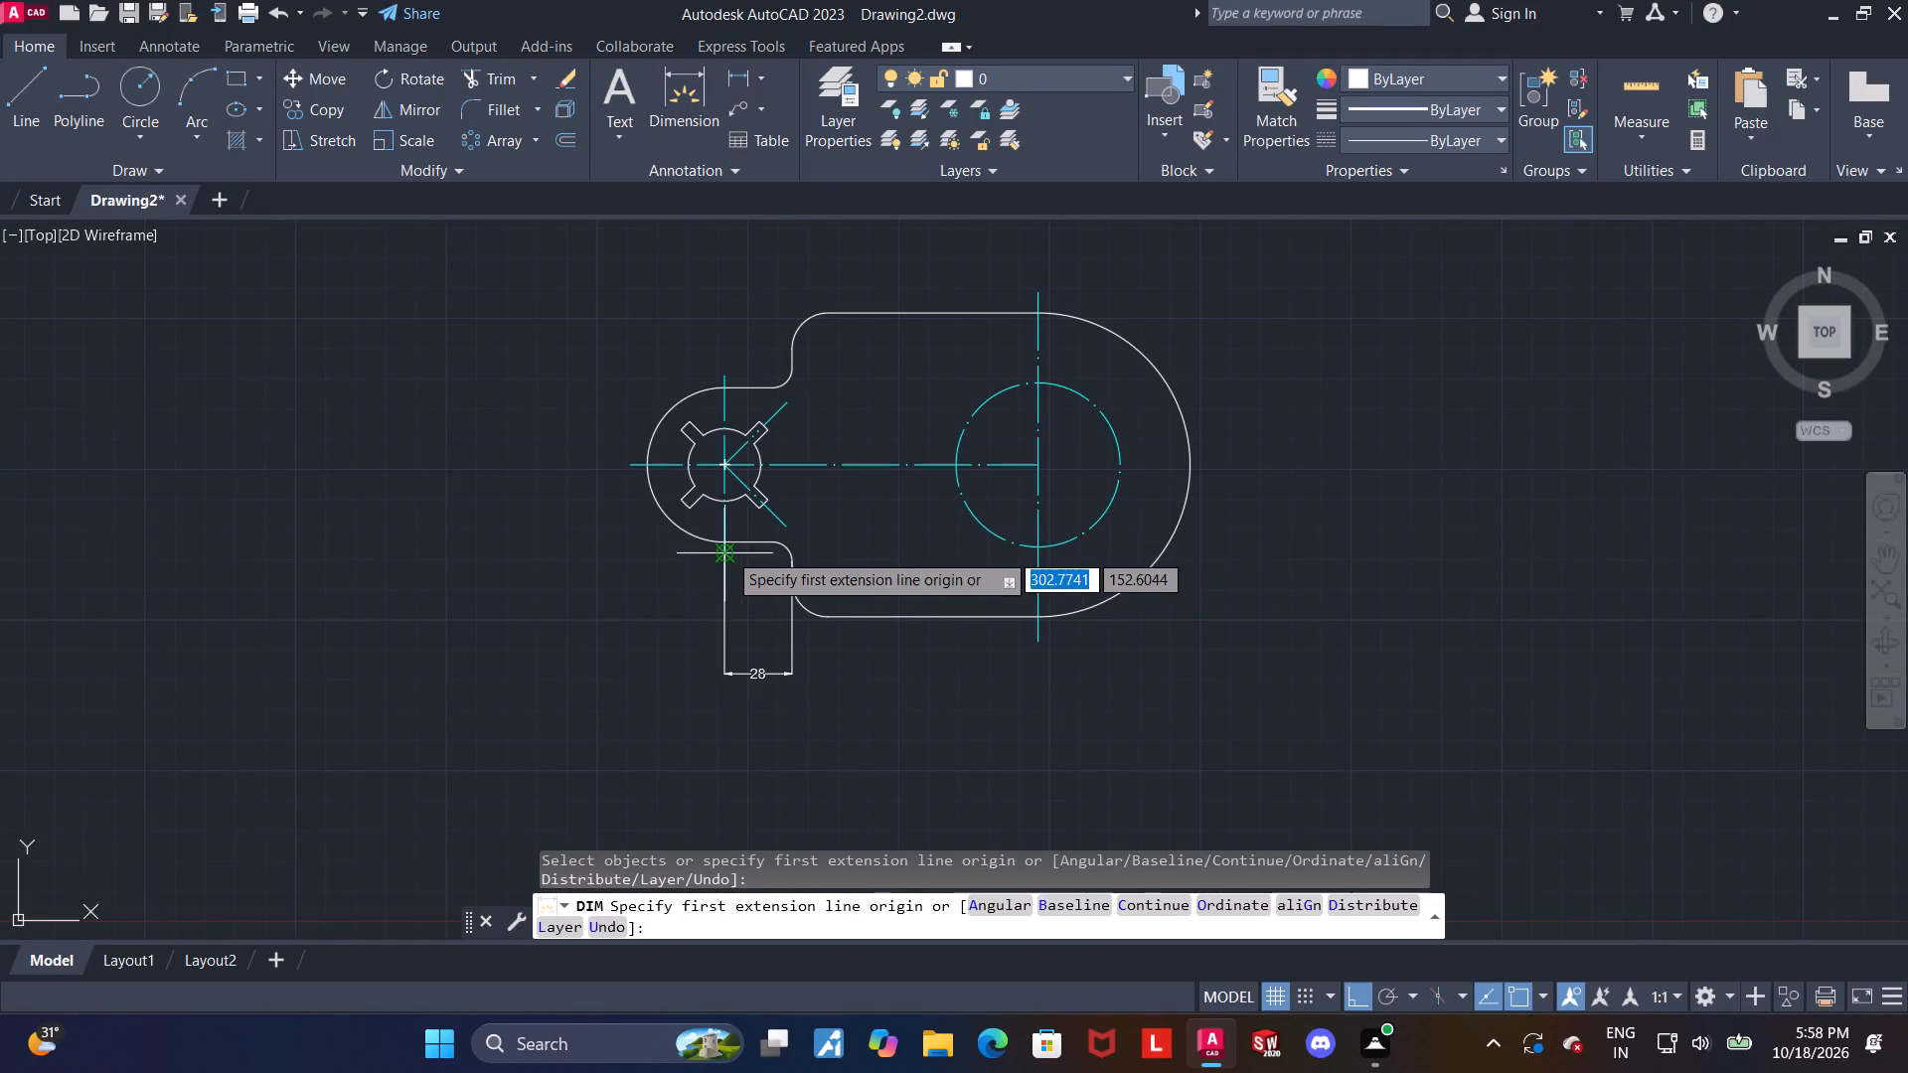
{"action": "scroll", "coordinate": [726, 567], "scroll_direction": "up", "scroll_amount": 1}
{"action": "left_click", "coordinate": [715, 544]}
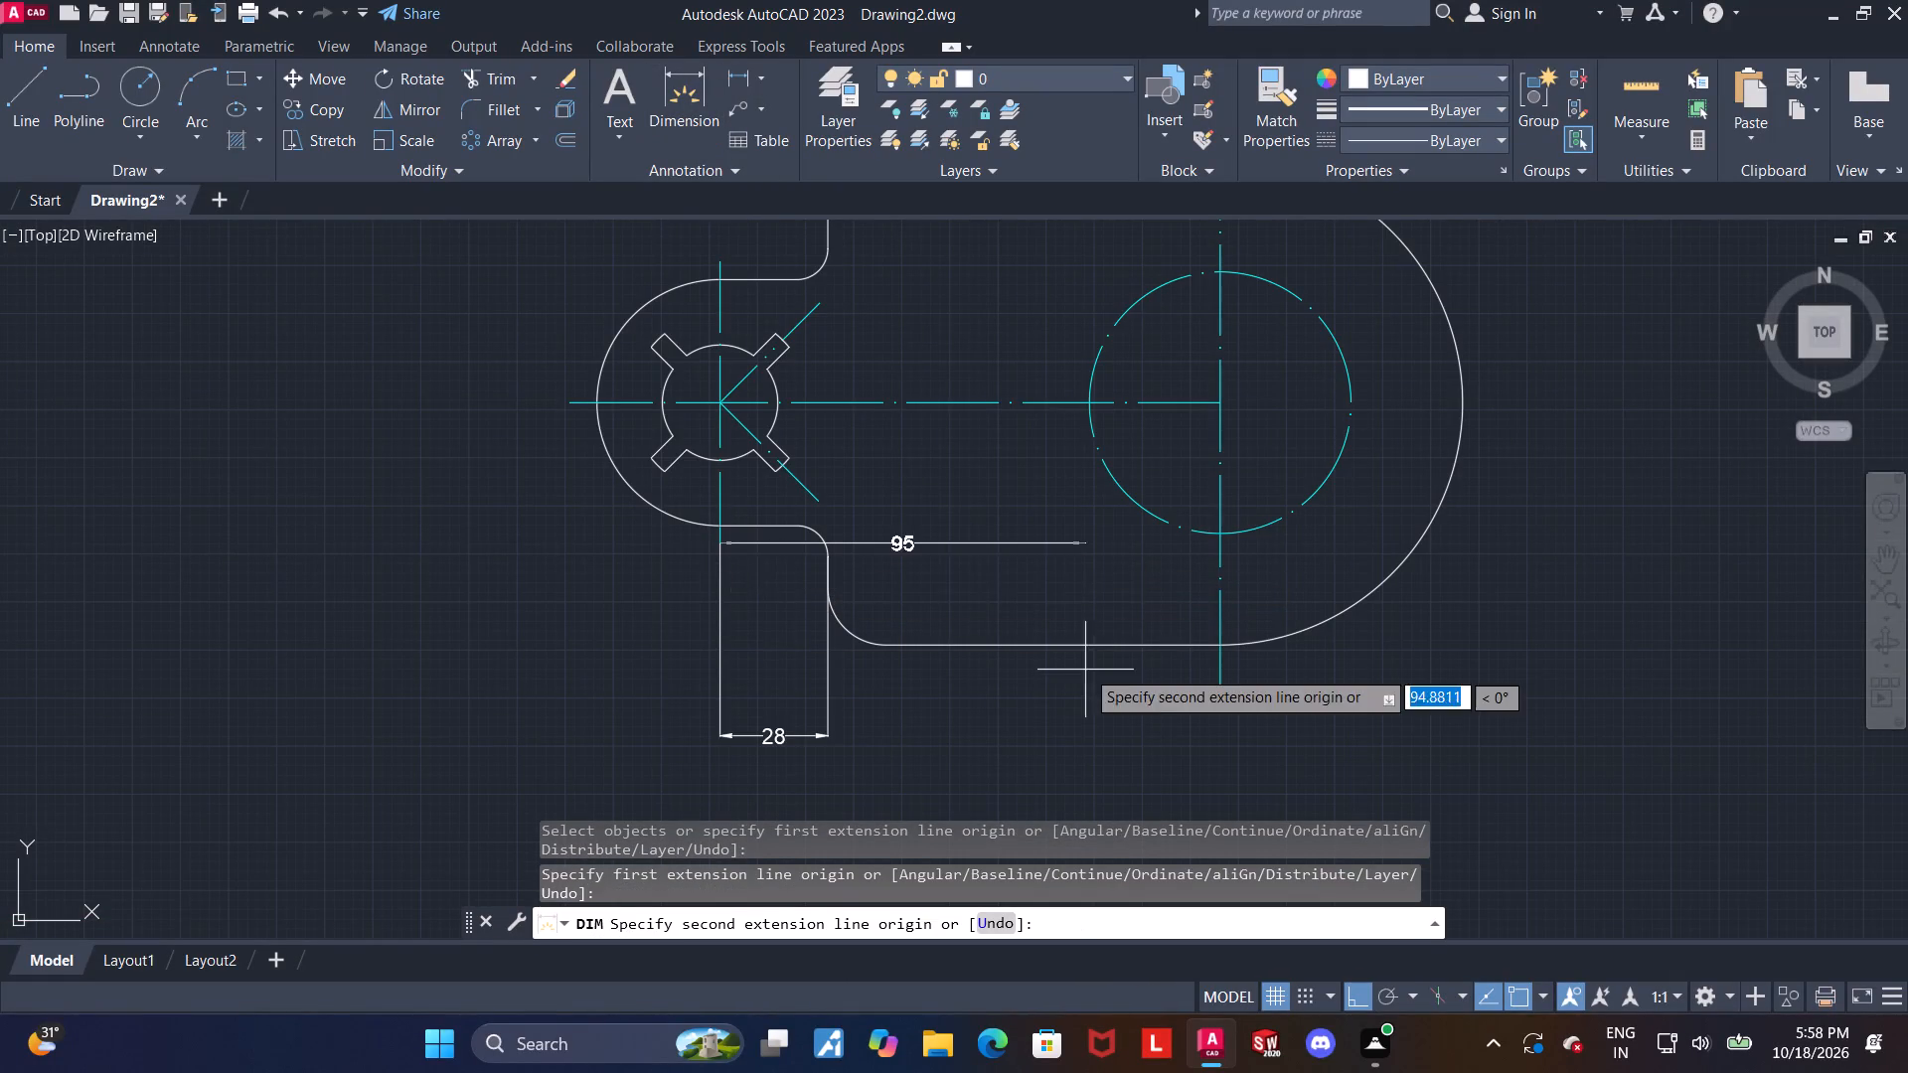
{"action": "left_click", "coordinate": [1221, 684]}
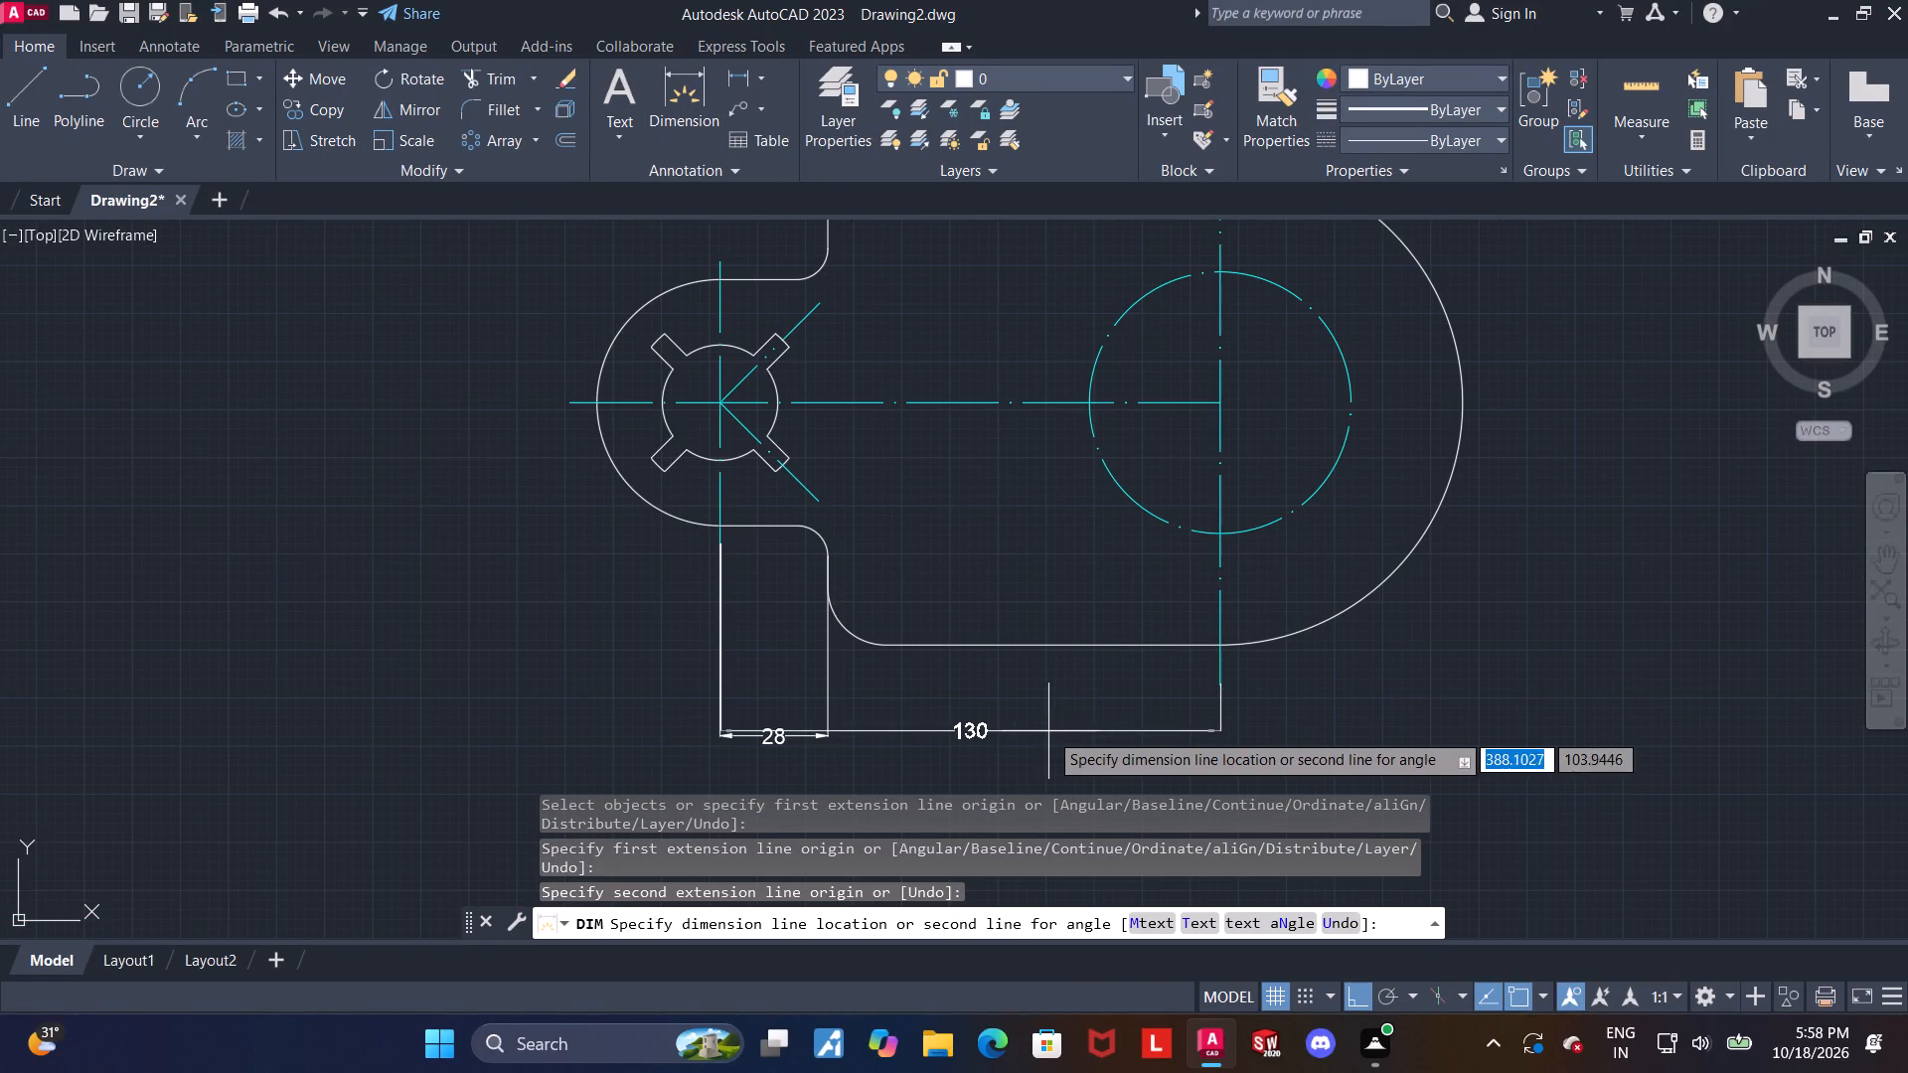
{"action": "scroll", "coordinate": [1033, 697], "scroll_direction": "down", "scroll_amount": 2}
{"action": "scroll", "coordinate": [1037, 729], "scroll_direction": "up", "scroll_amount": 3}
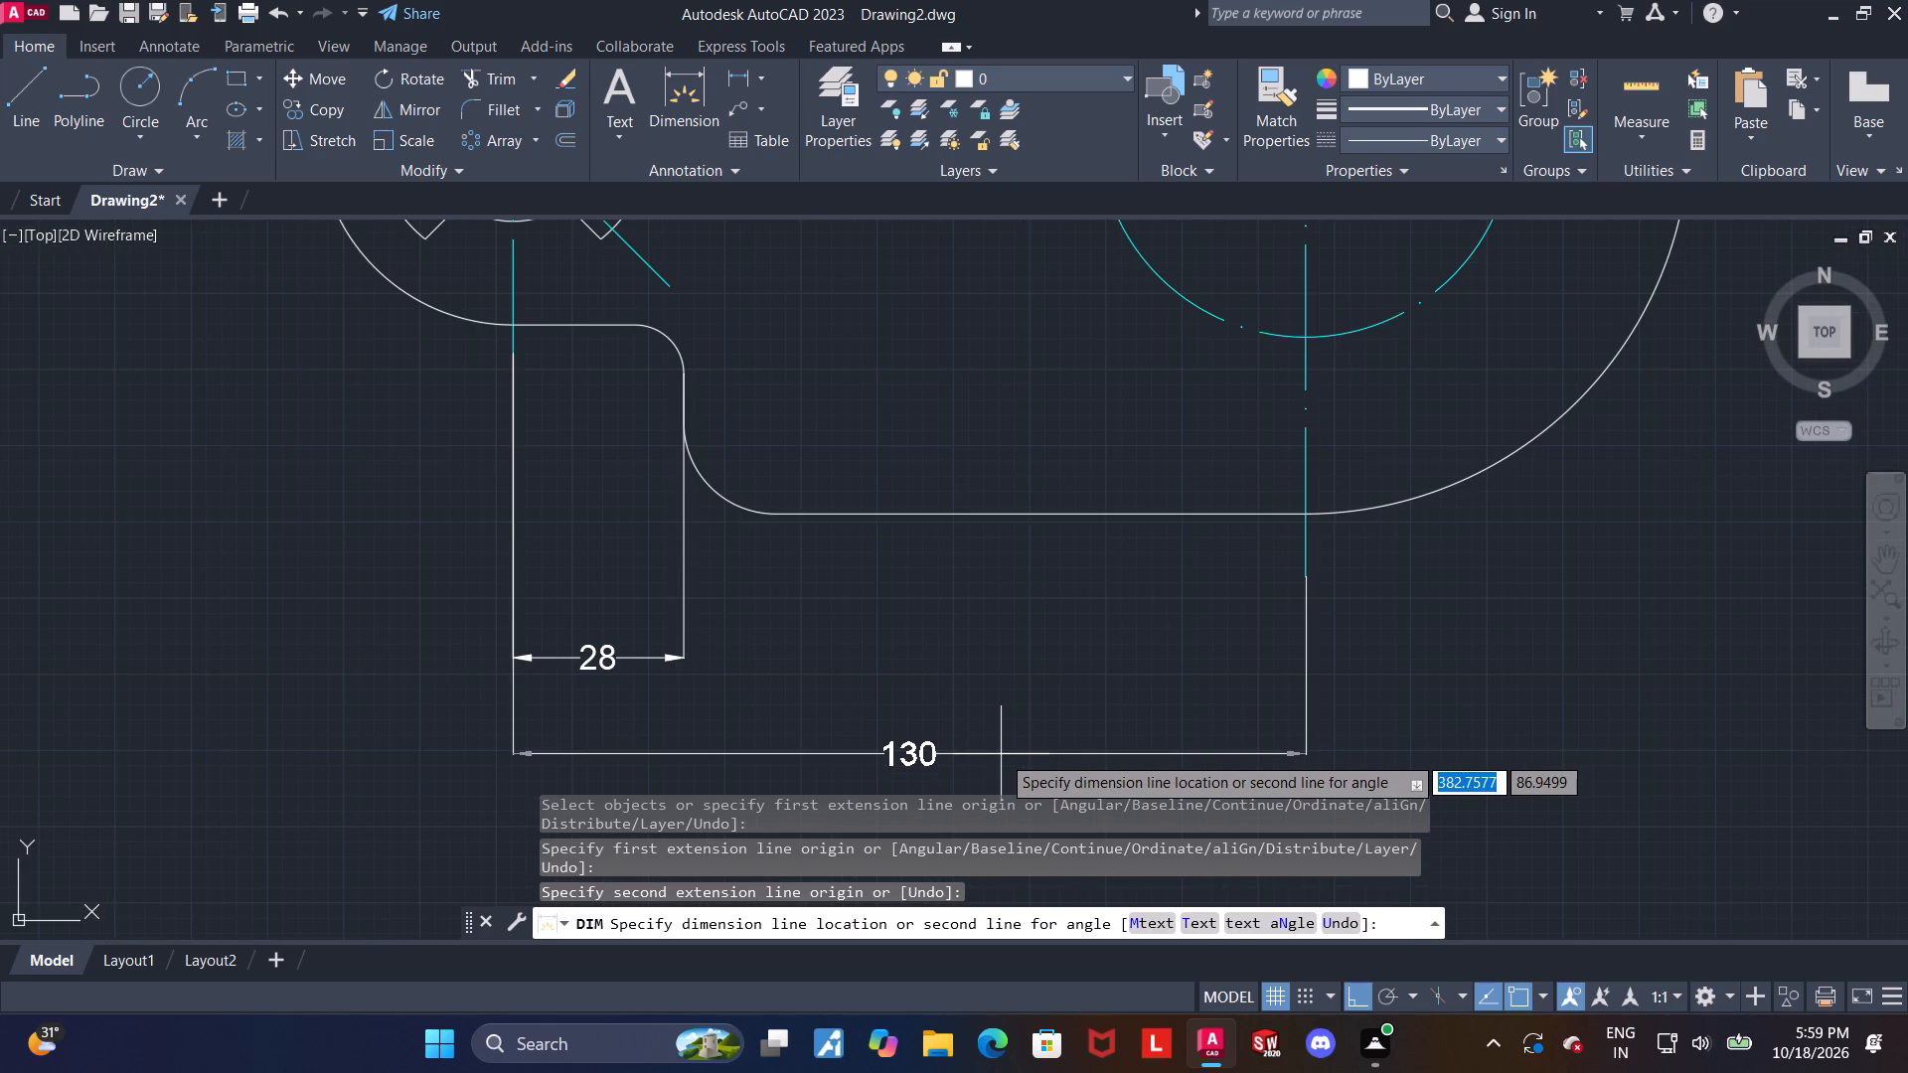
{"action": "left_click", "coordinate": [1001, 754]}
{"action": "key", "text": "Escape"}
{"action": "scroll", "coordinate": [970, 636], "scroll_direction": "down", "scroll_amount": 3}
{"action": "middle_click_drag", "start_coordinate": [976, 598], "coordinate": [993, 694]}
{"action": "scroll", "coordinate": [969, 606], "scroll_direction": "up", "scroll_amount": 1}
{"action": "key", "text": "Escape"}
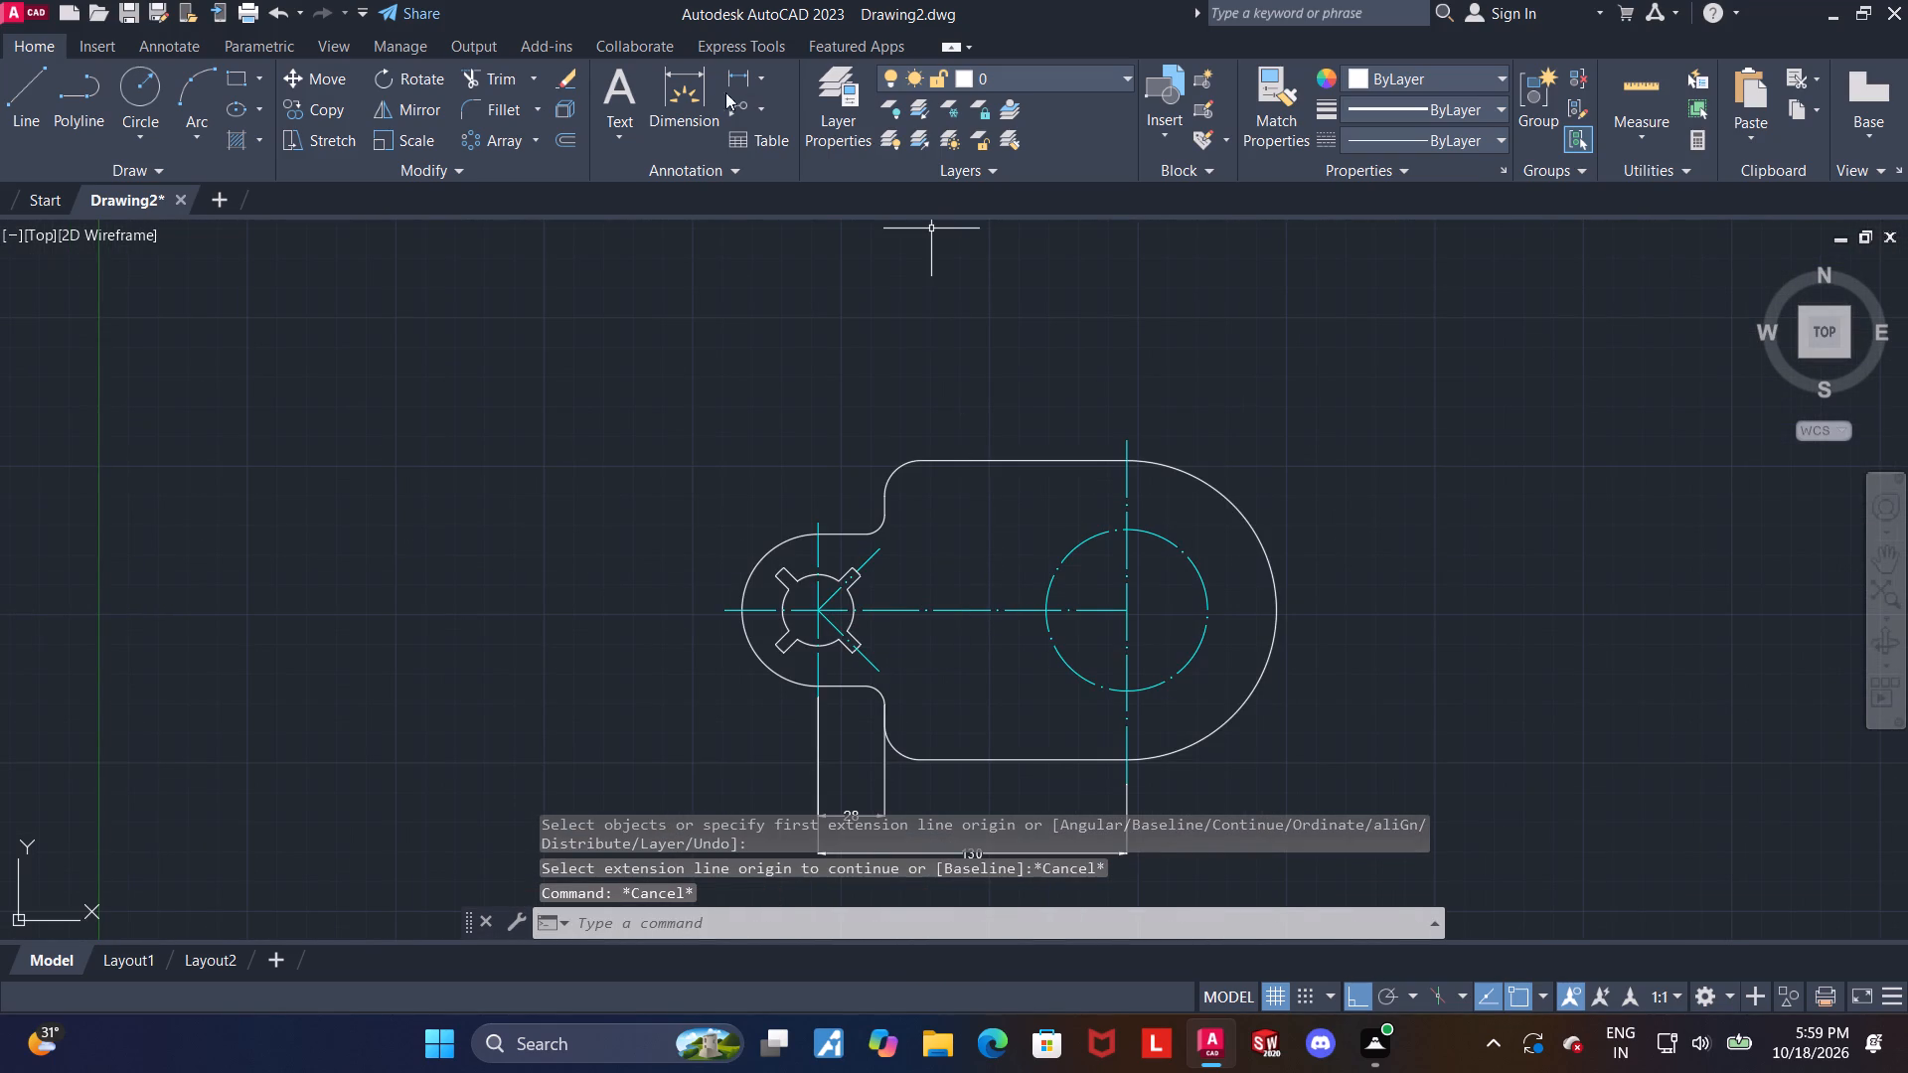
Dimension the body's overall height between its top and bottom edges, placing it to the left of the part.
{"action": "left_click", "coordinate": [692, 87]}
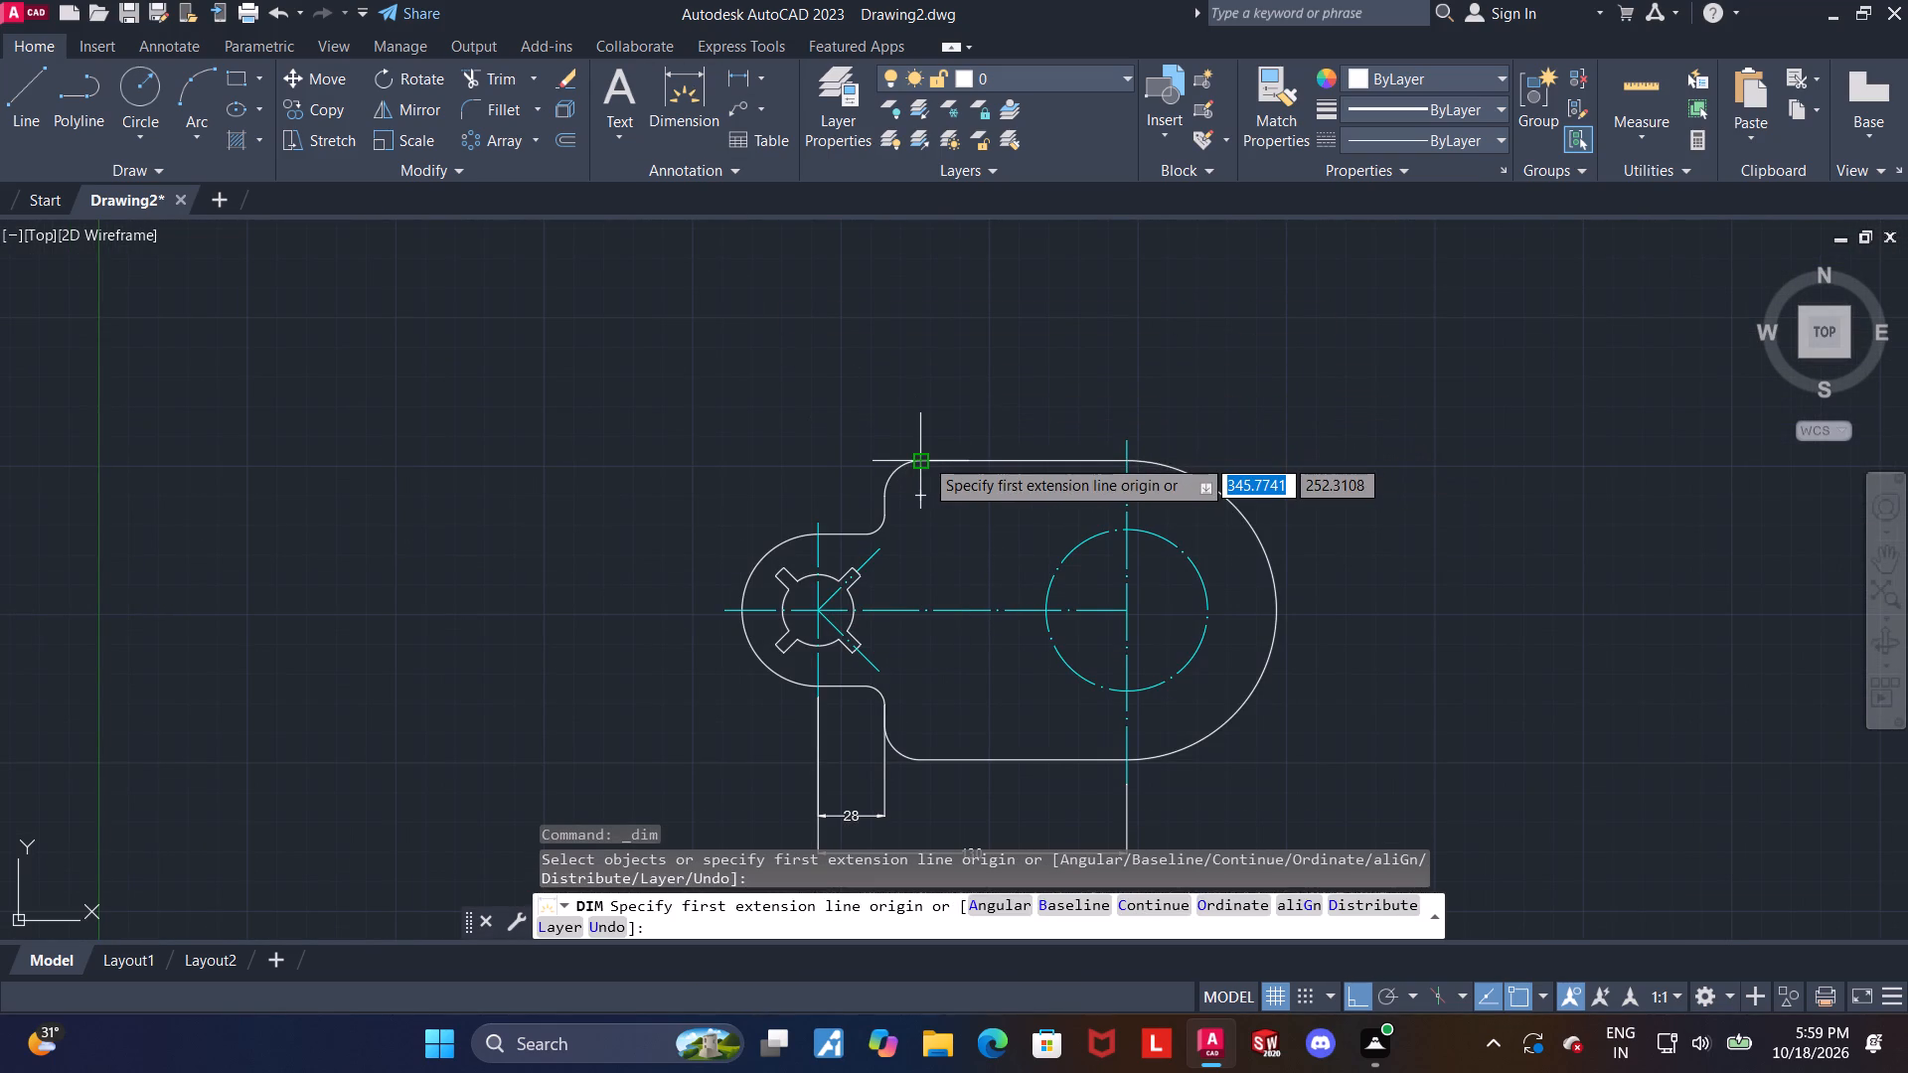
{"action": "left_click", "coordinate": [924, 457]}
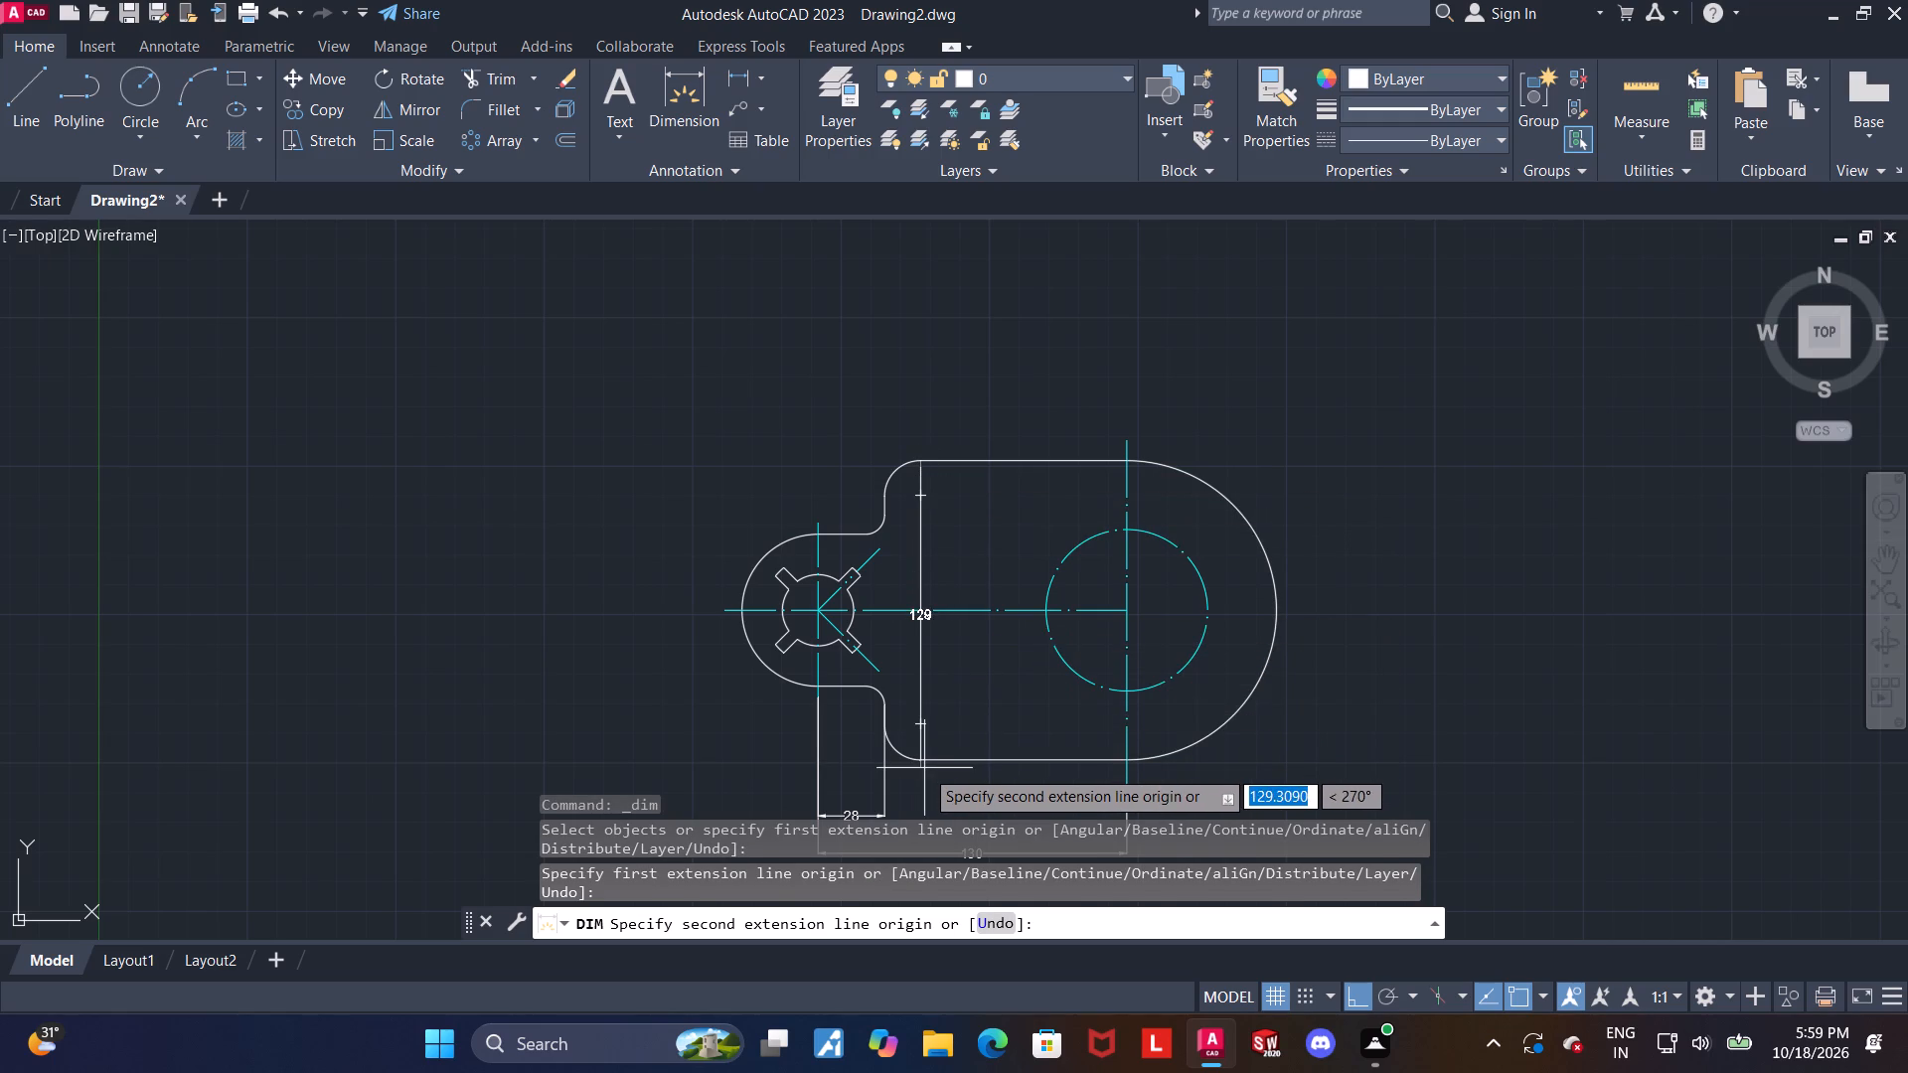
{"action": "left_click", "coordinate": [919, 753]}
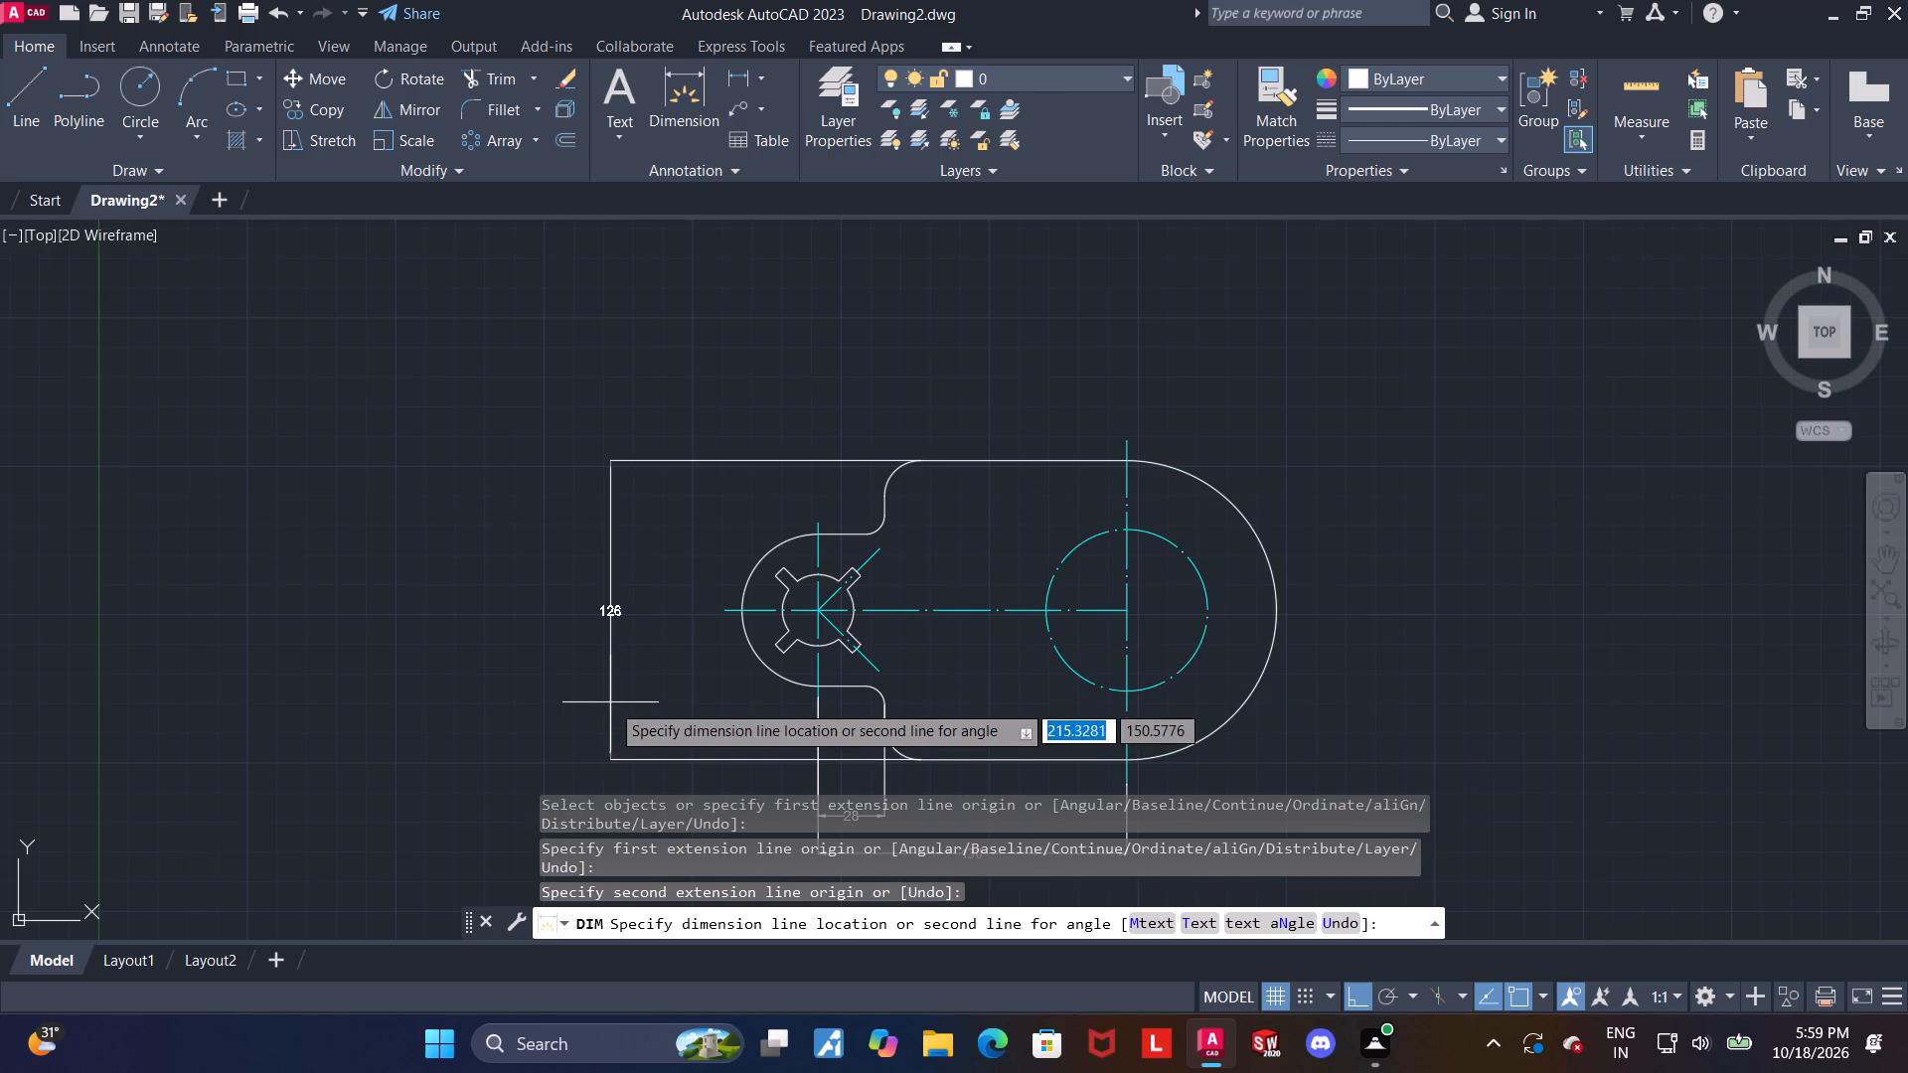
{"action": "left_click", "coordinate": [665, 701]}
{"action": "key", "text": "Escape"}
Dimension the height of the rounded left lug, placing it between the lug and the overall height dimension.
{"action": "scroll", "coordinate": [713, 632], "scroll_direction": "up", "scroll_amount": 1}
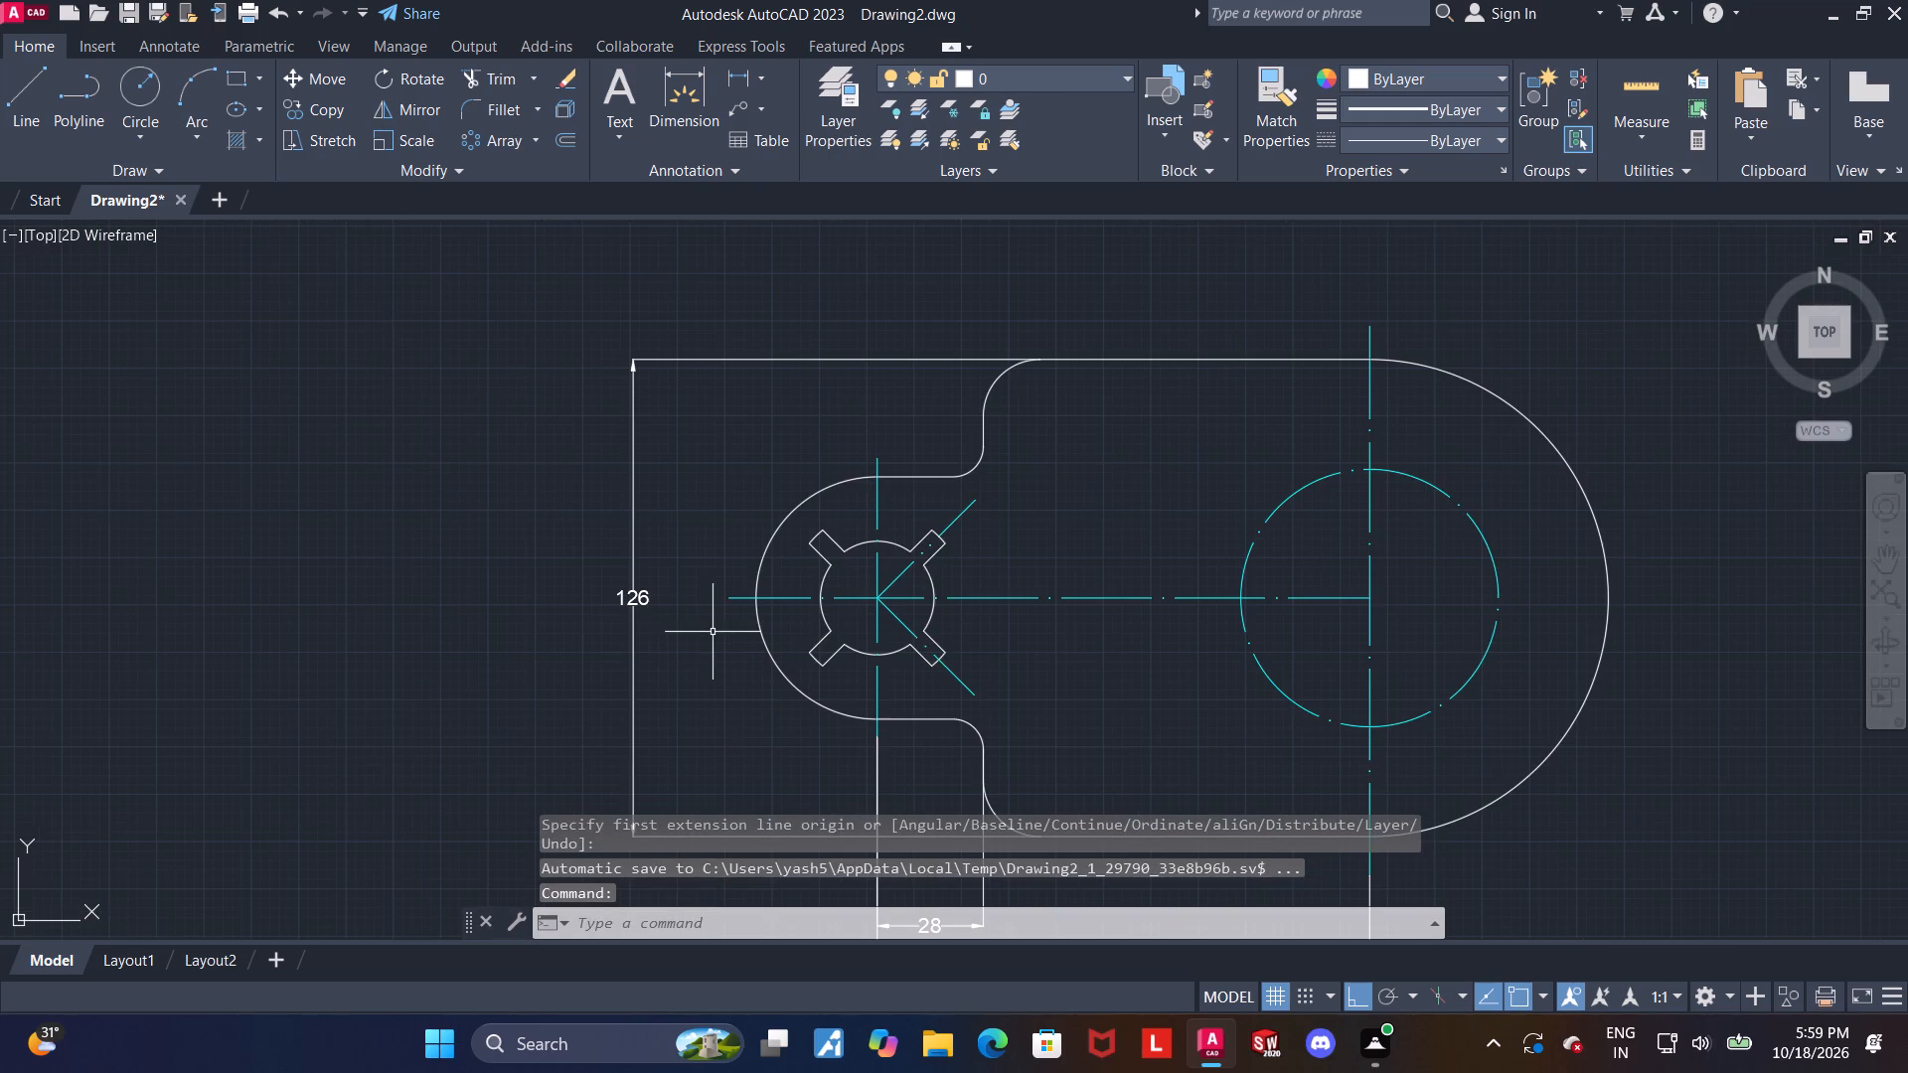
{"action": "left_click", "coordinate": [689, 84]}
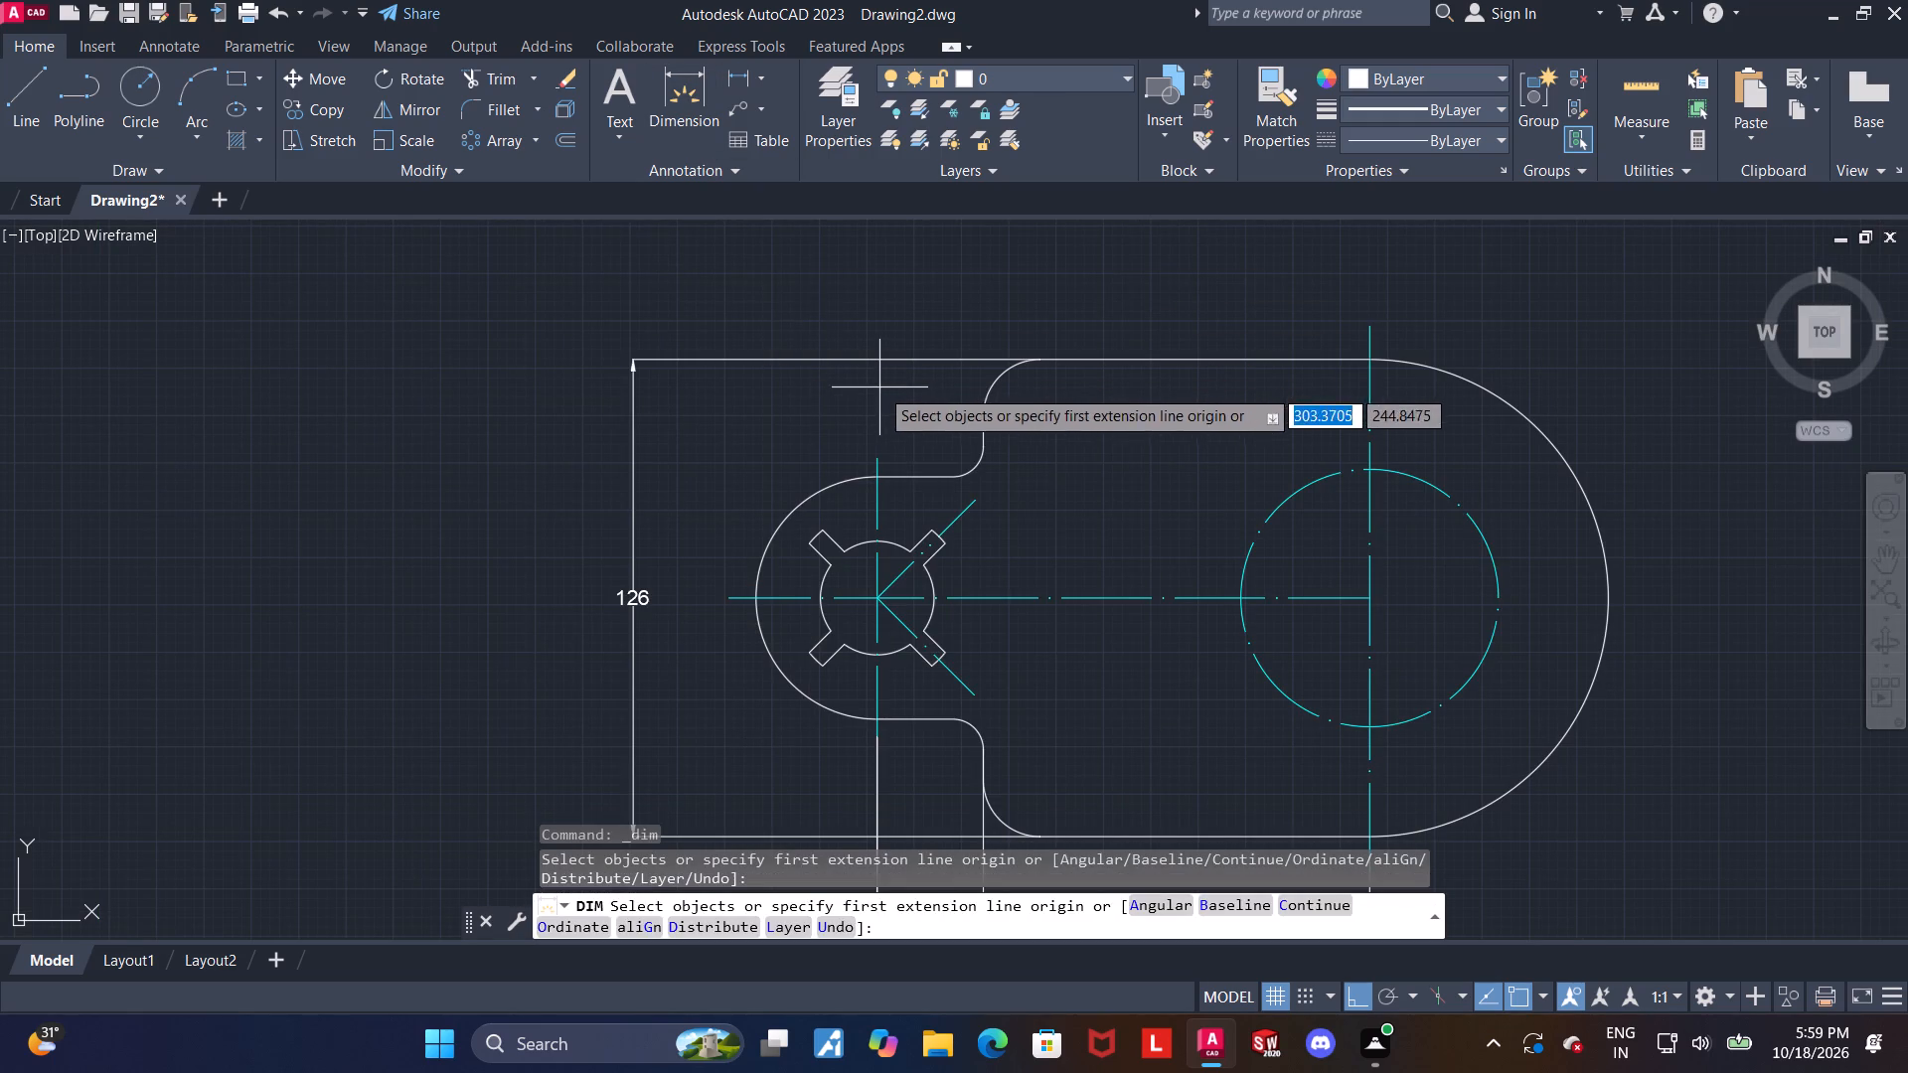
{"action": "left_click", "coordinate": [874, 478]}
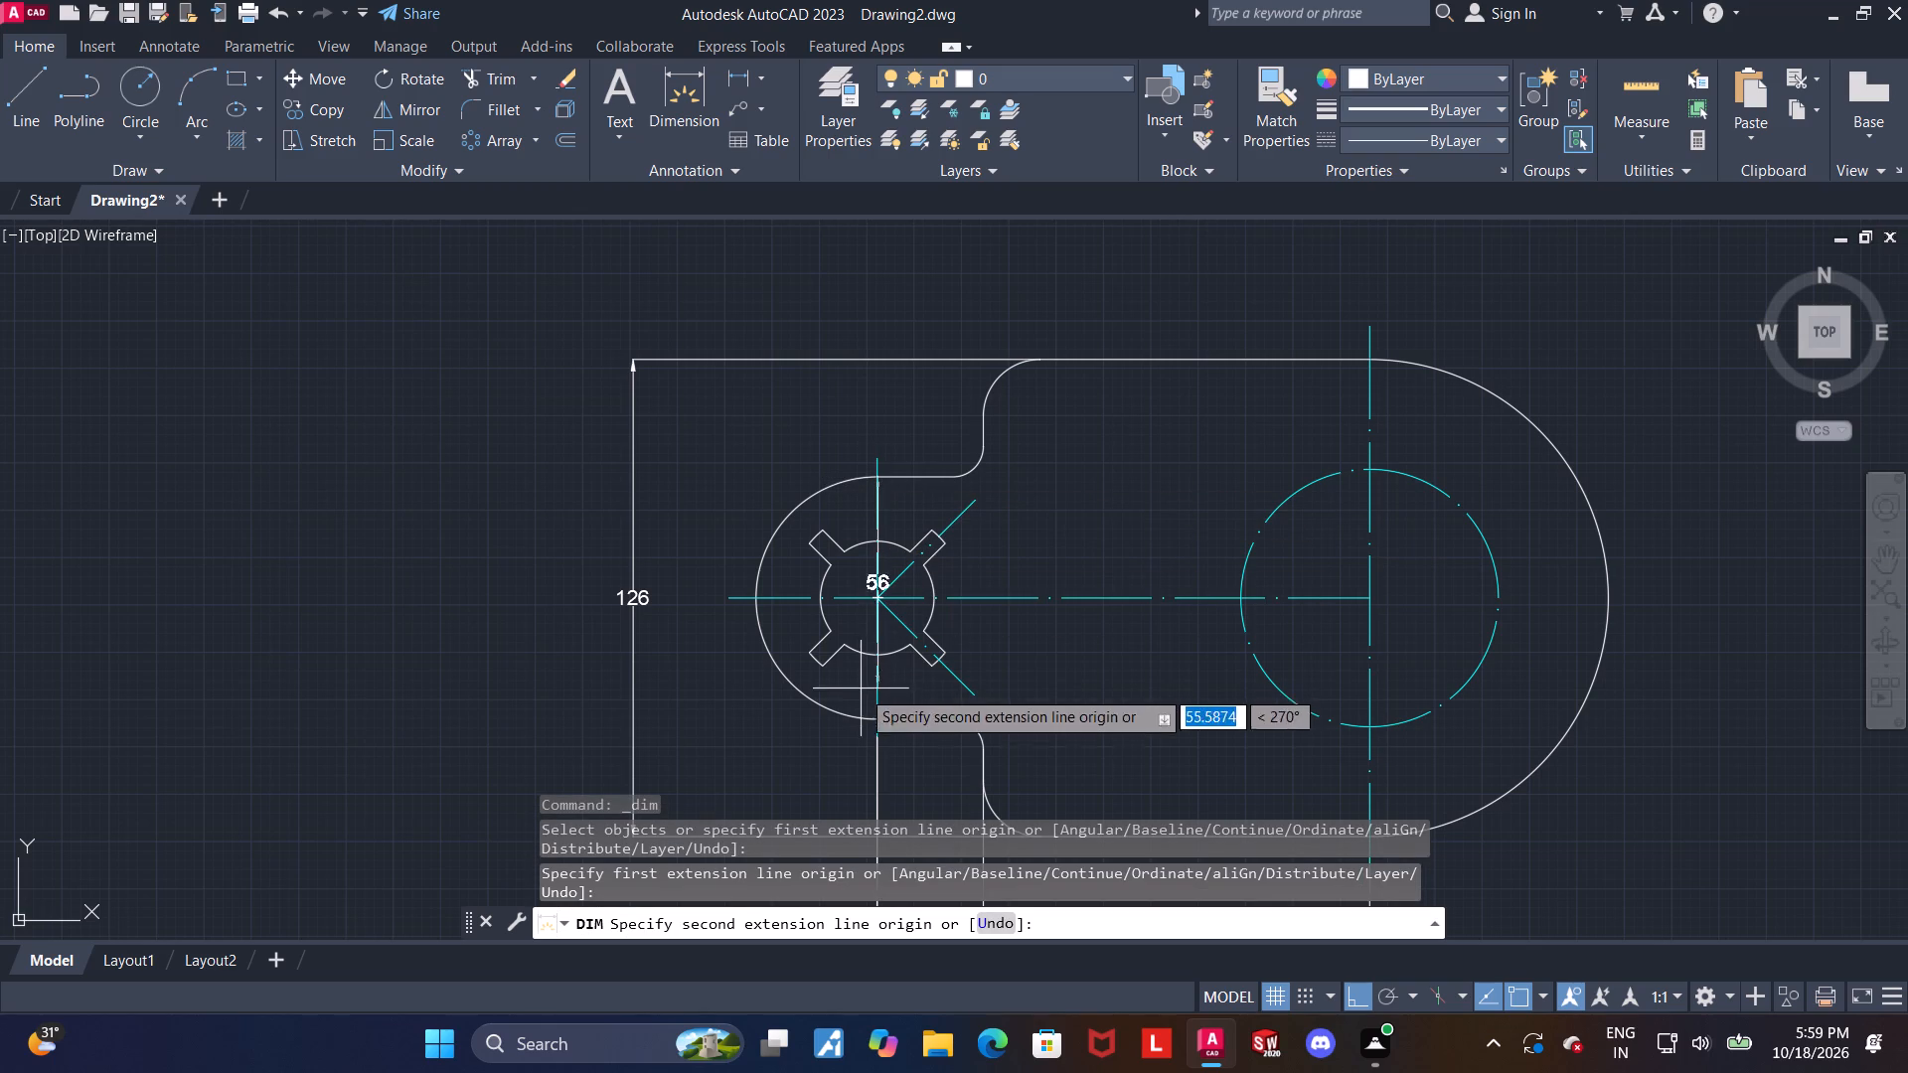
{"action": "left_click", "coordinate": [875, 718]}
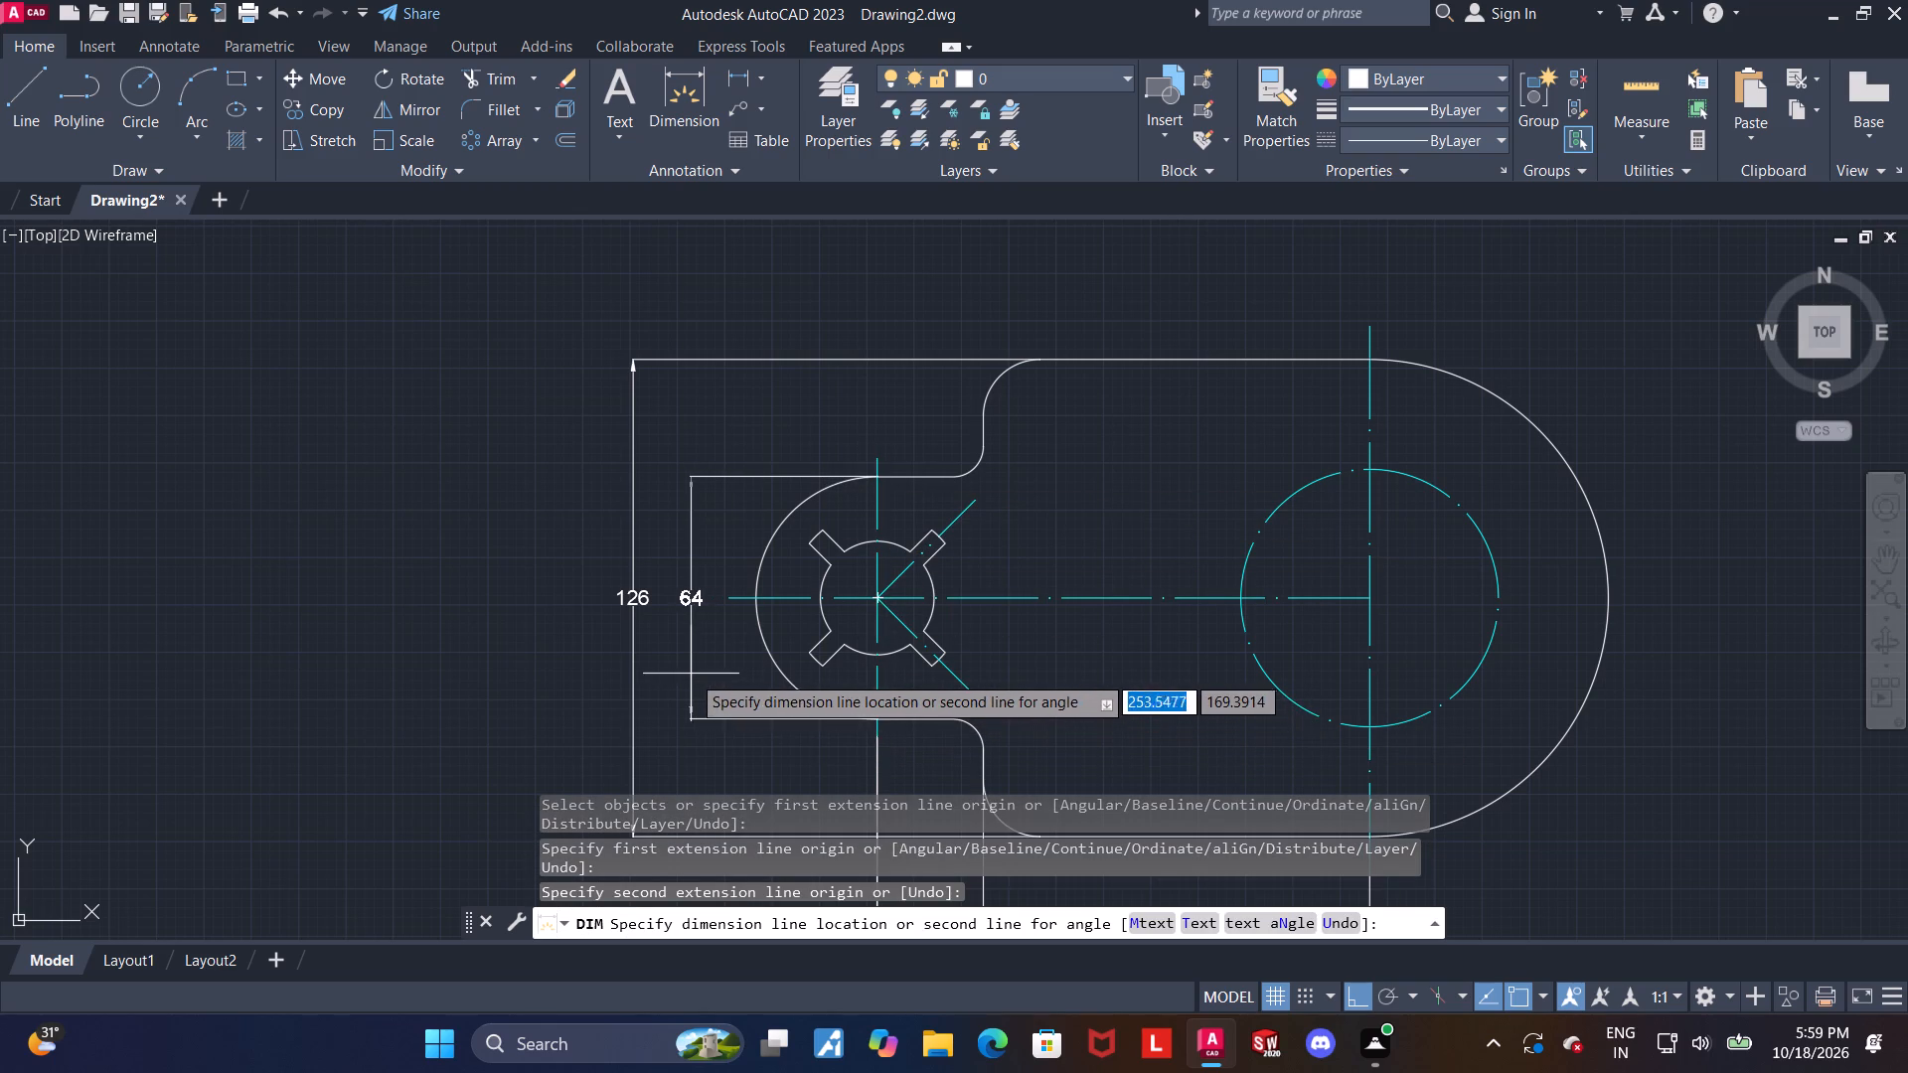
{"action": "left_click", "coordinate": [686, 673]}
{"action": "key", "text": "Escape"}
Add a radius dimension to the left lug's large outer arc, with its text inside the lug.
{"action": "scroll", "coordinate": [683, 672], "scroll_direction": "down", "scroll_amount": 1}
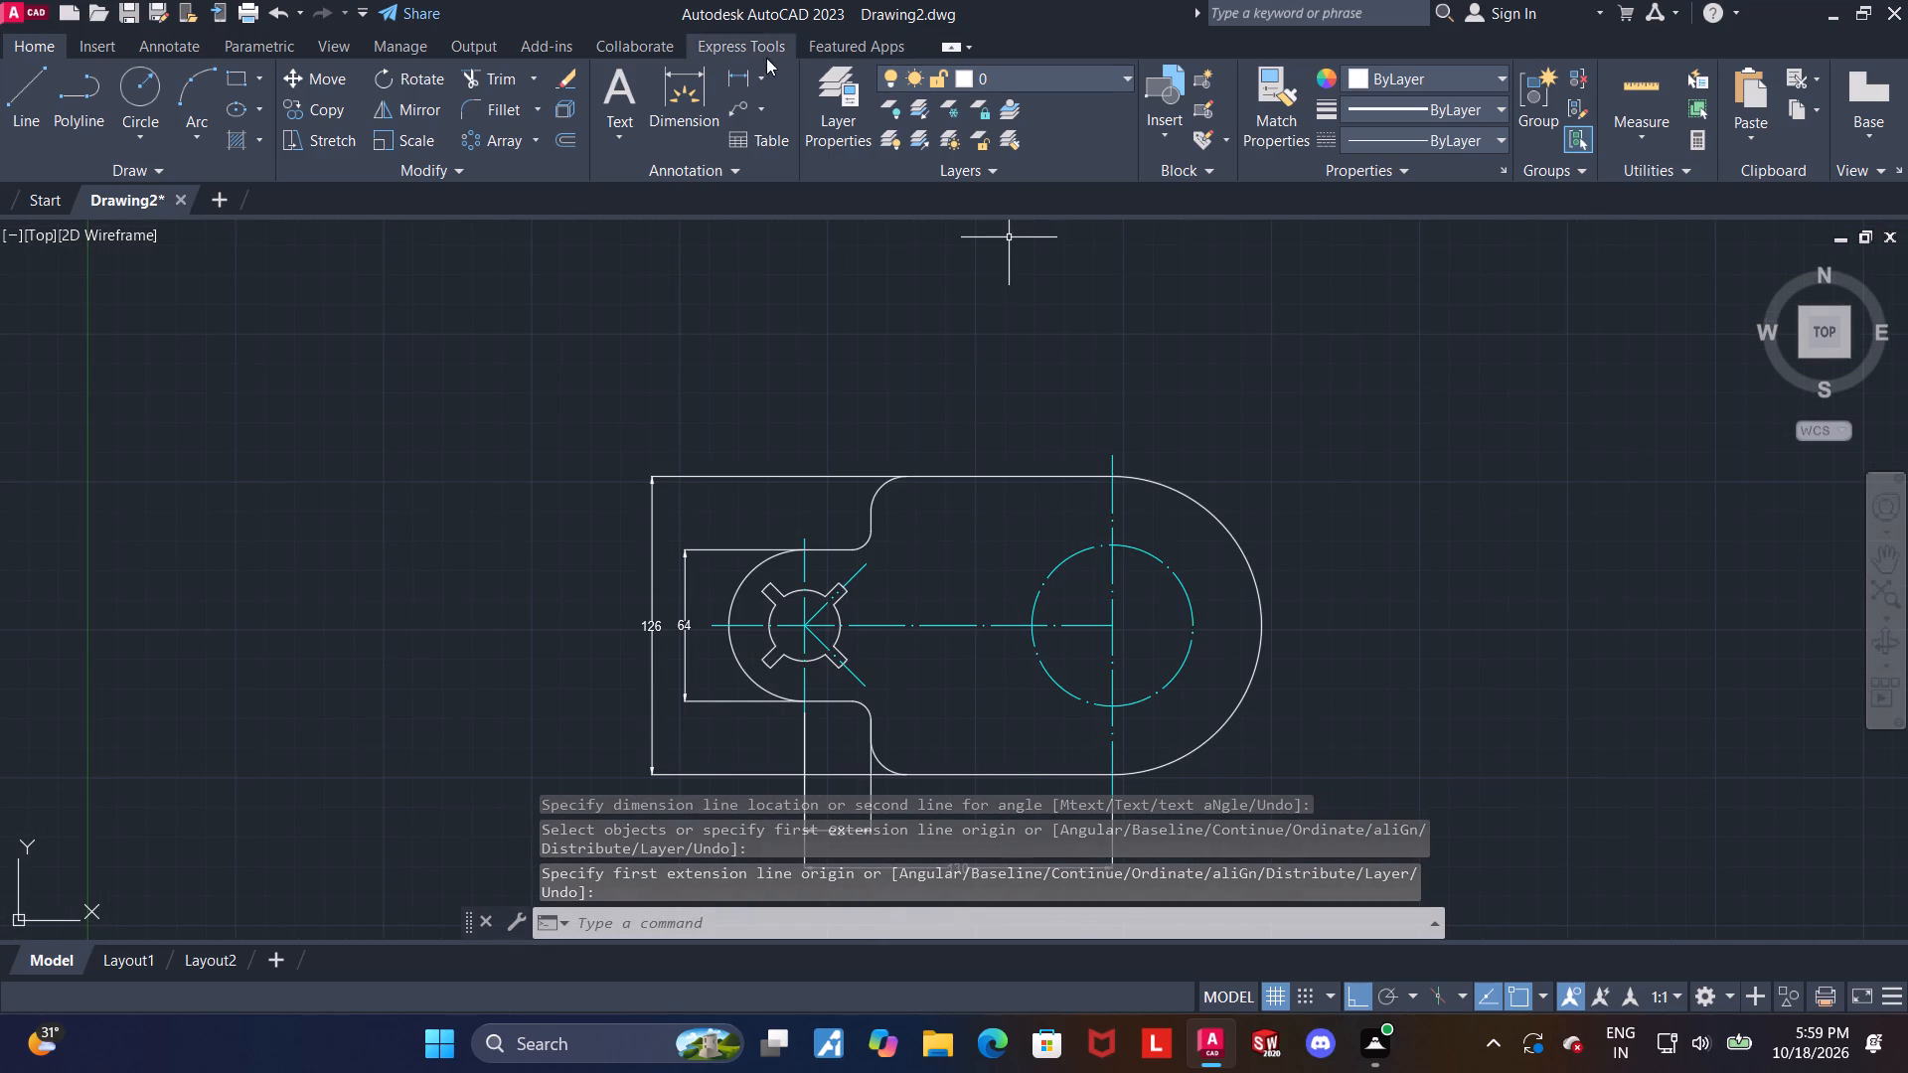
{"action": "left_click", "coordinate": [676, 93]}
{"action": "scroll", "coordinate": [755, 561], "scroll_direction": "up", "scroll_amount": 3}
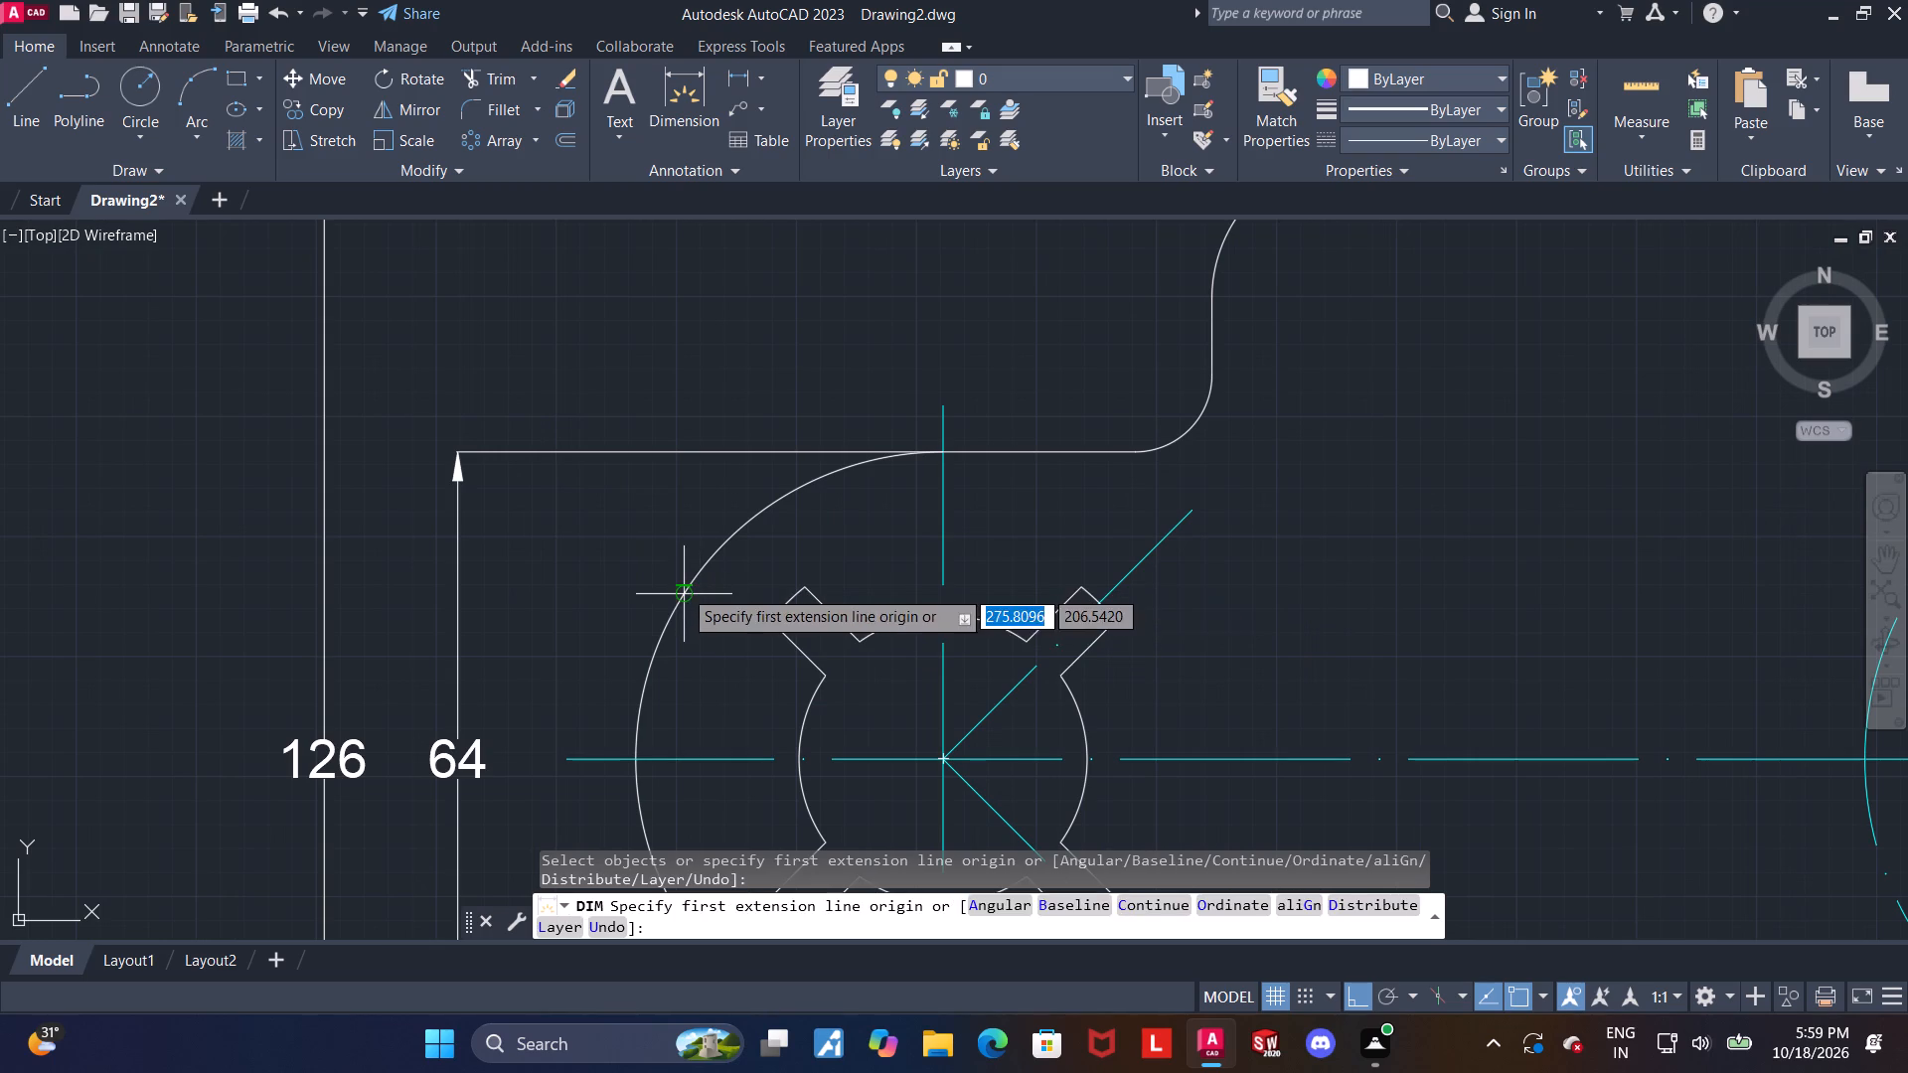
{"action": "left_click", "coordinate": [665, 625]}
{"action": "left_click", "coordinate": [709, 665]}
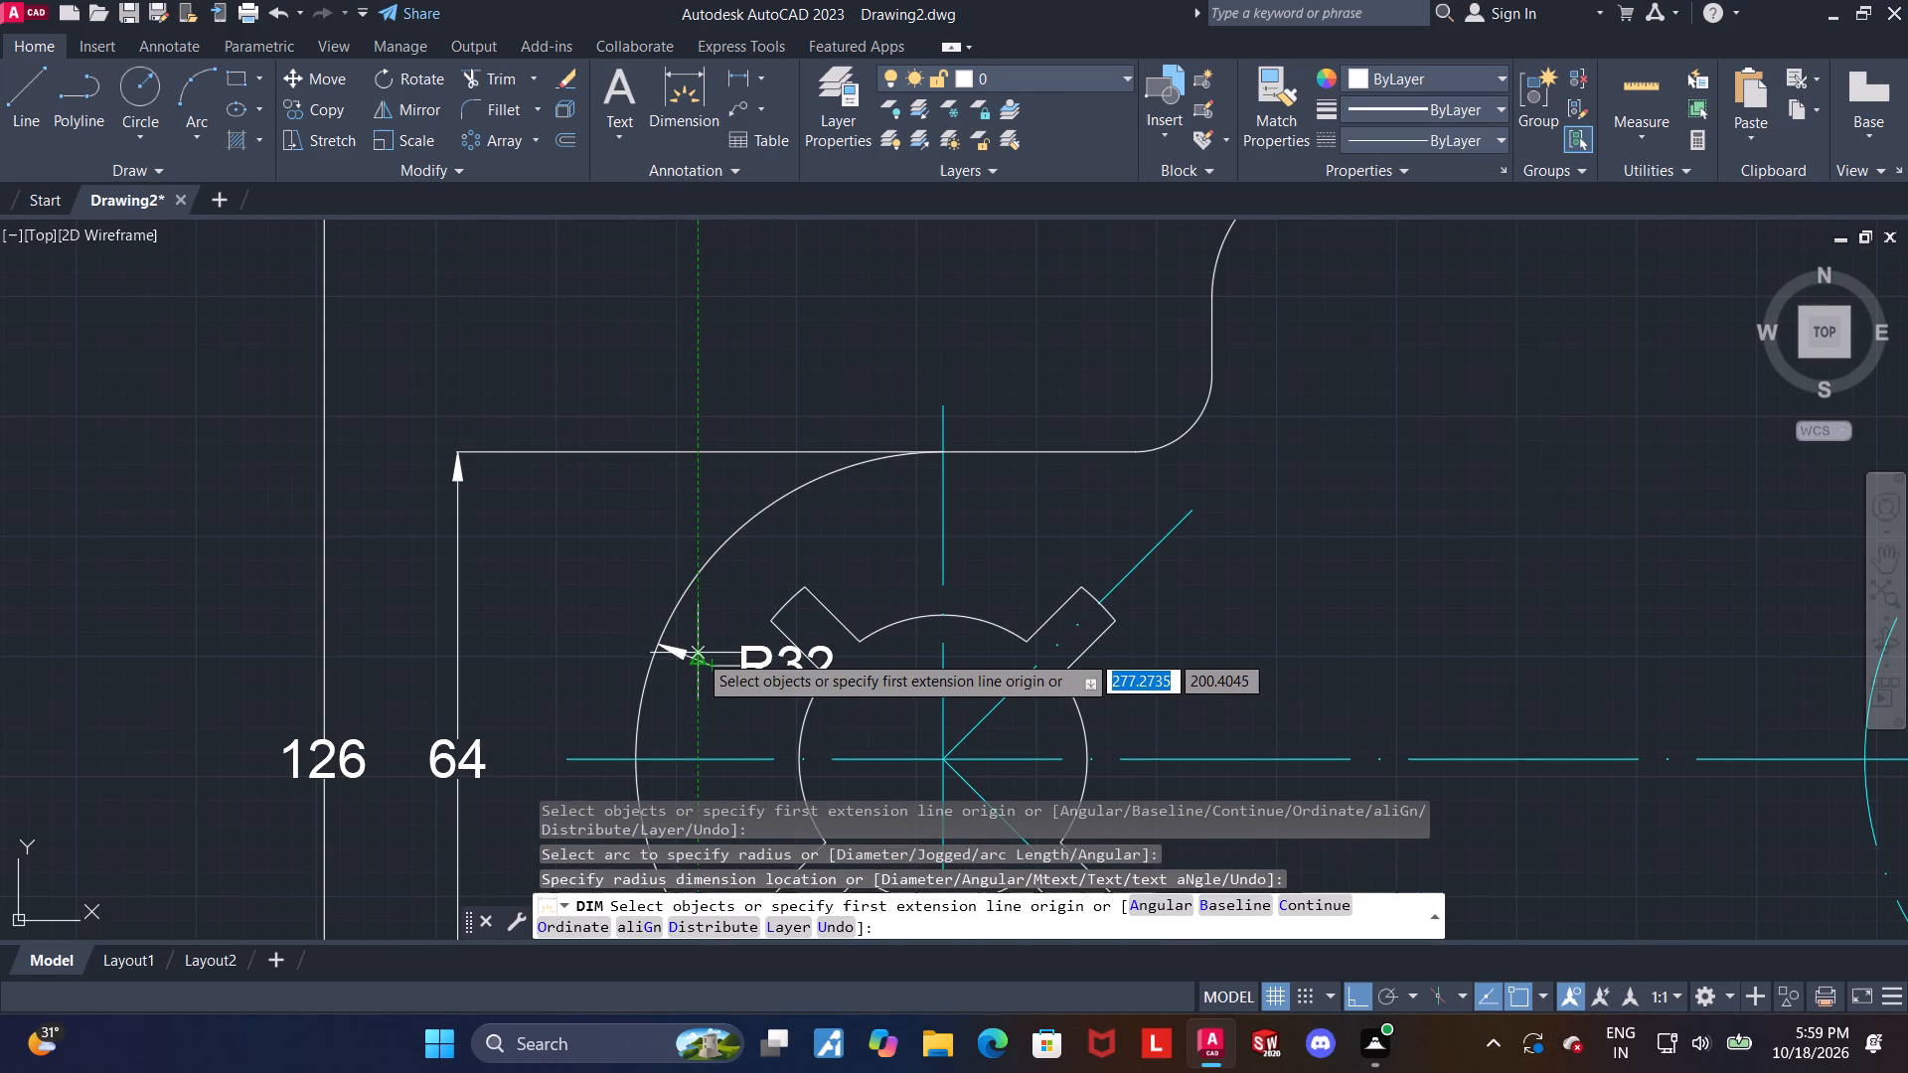
{"action": "key", "text": "Escape"}
Add a diameter dimension to the outer end arc of the slotted hole's upper-right slot, placing it beside the slot.
{"action": "scroll", "coordinate": [1060, 588], "scroll_direction": "down", "scroll_amount": 1}
{"action": "middle_click_drag", "start_coordinate": [1122, 633], "coordinate": [926, 572]}
{"action": "left_click", "coordinate": [673, 98]}
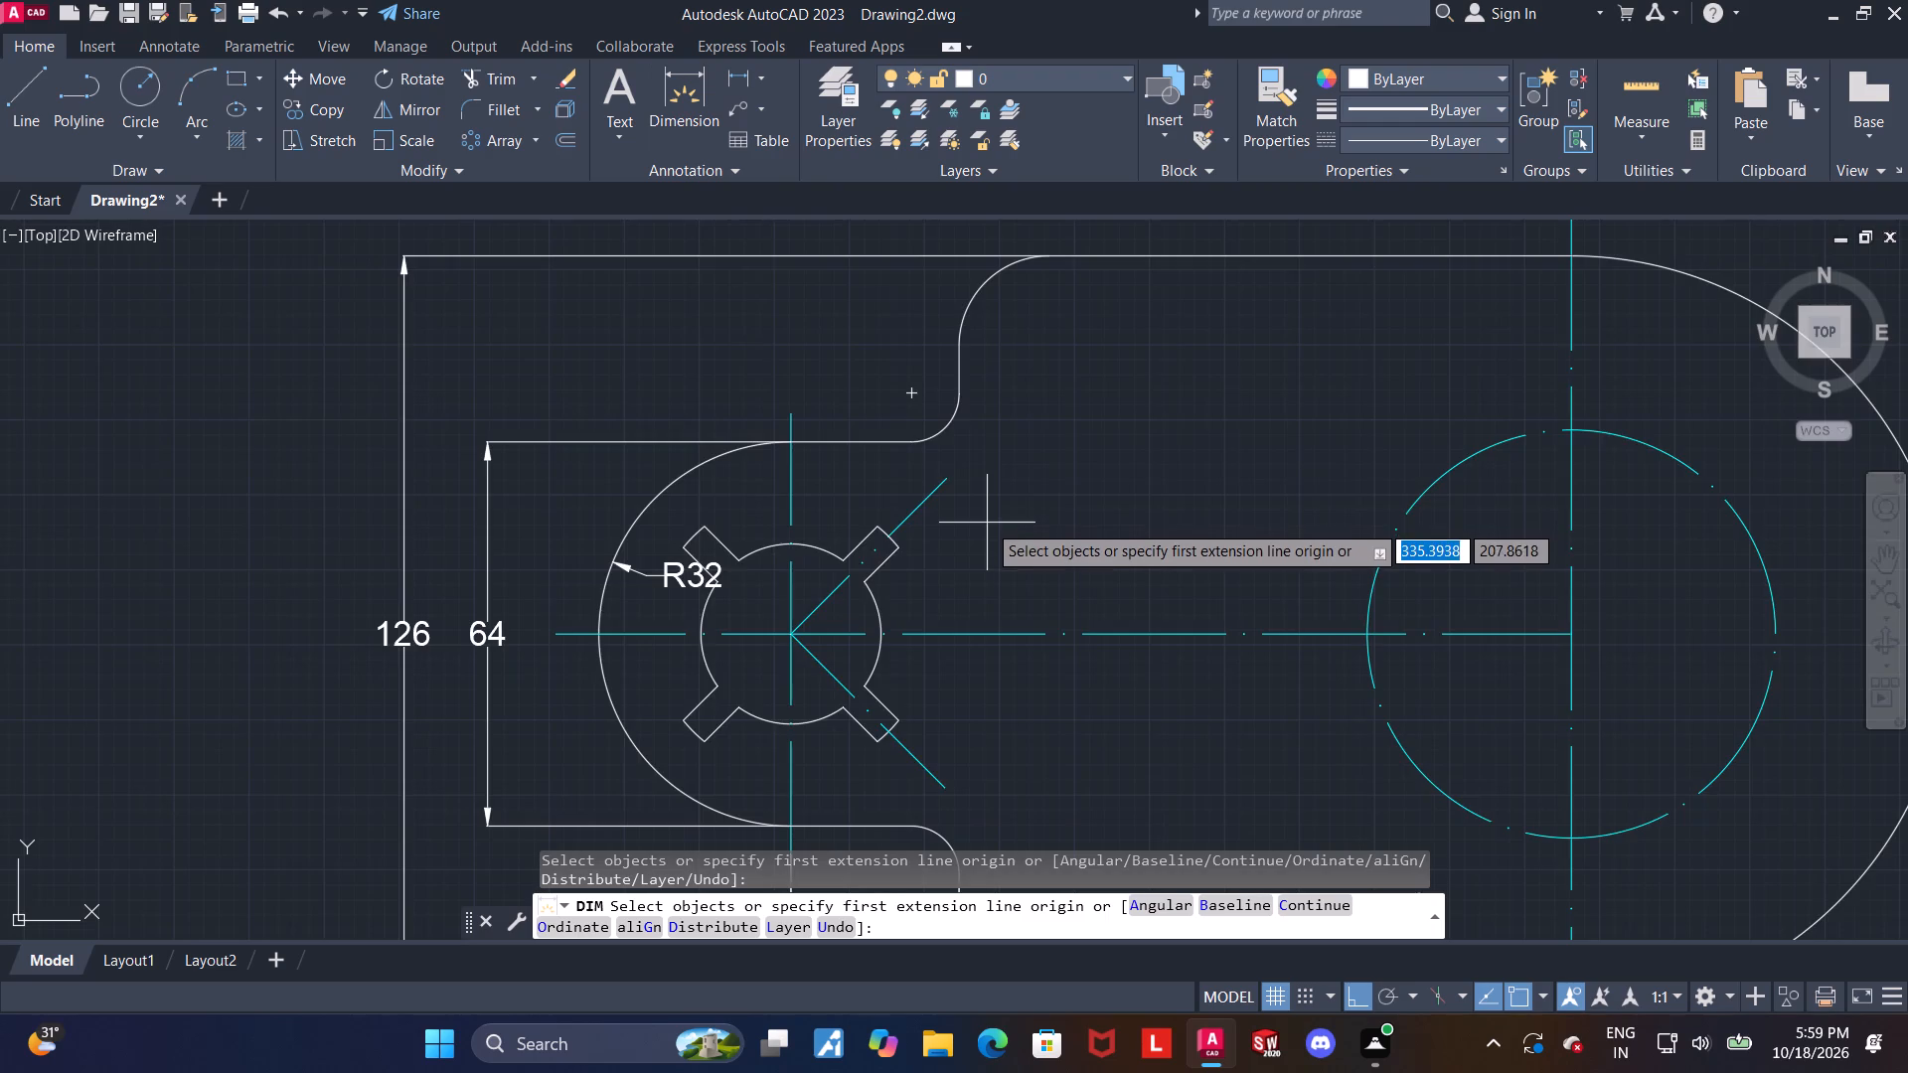
{"action": "scroll", "coordinate": [987, 523], "scroll_direction": "up", "scroll_amount": 2}
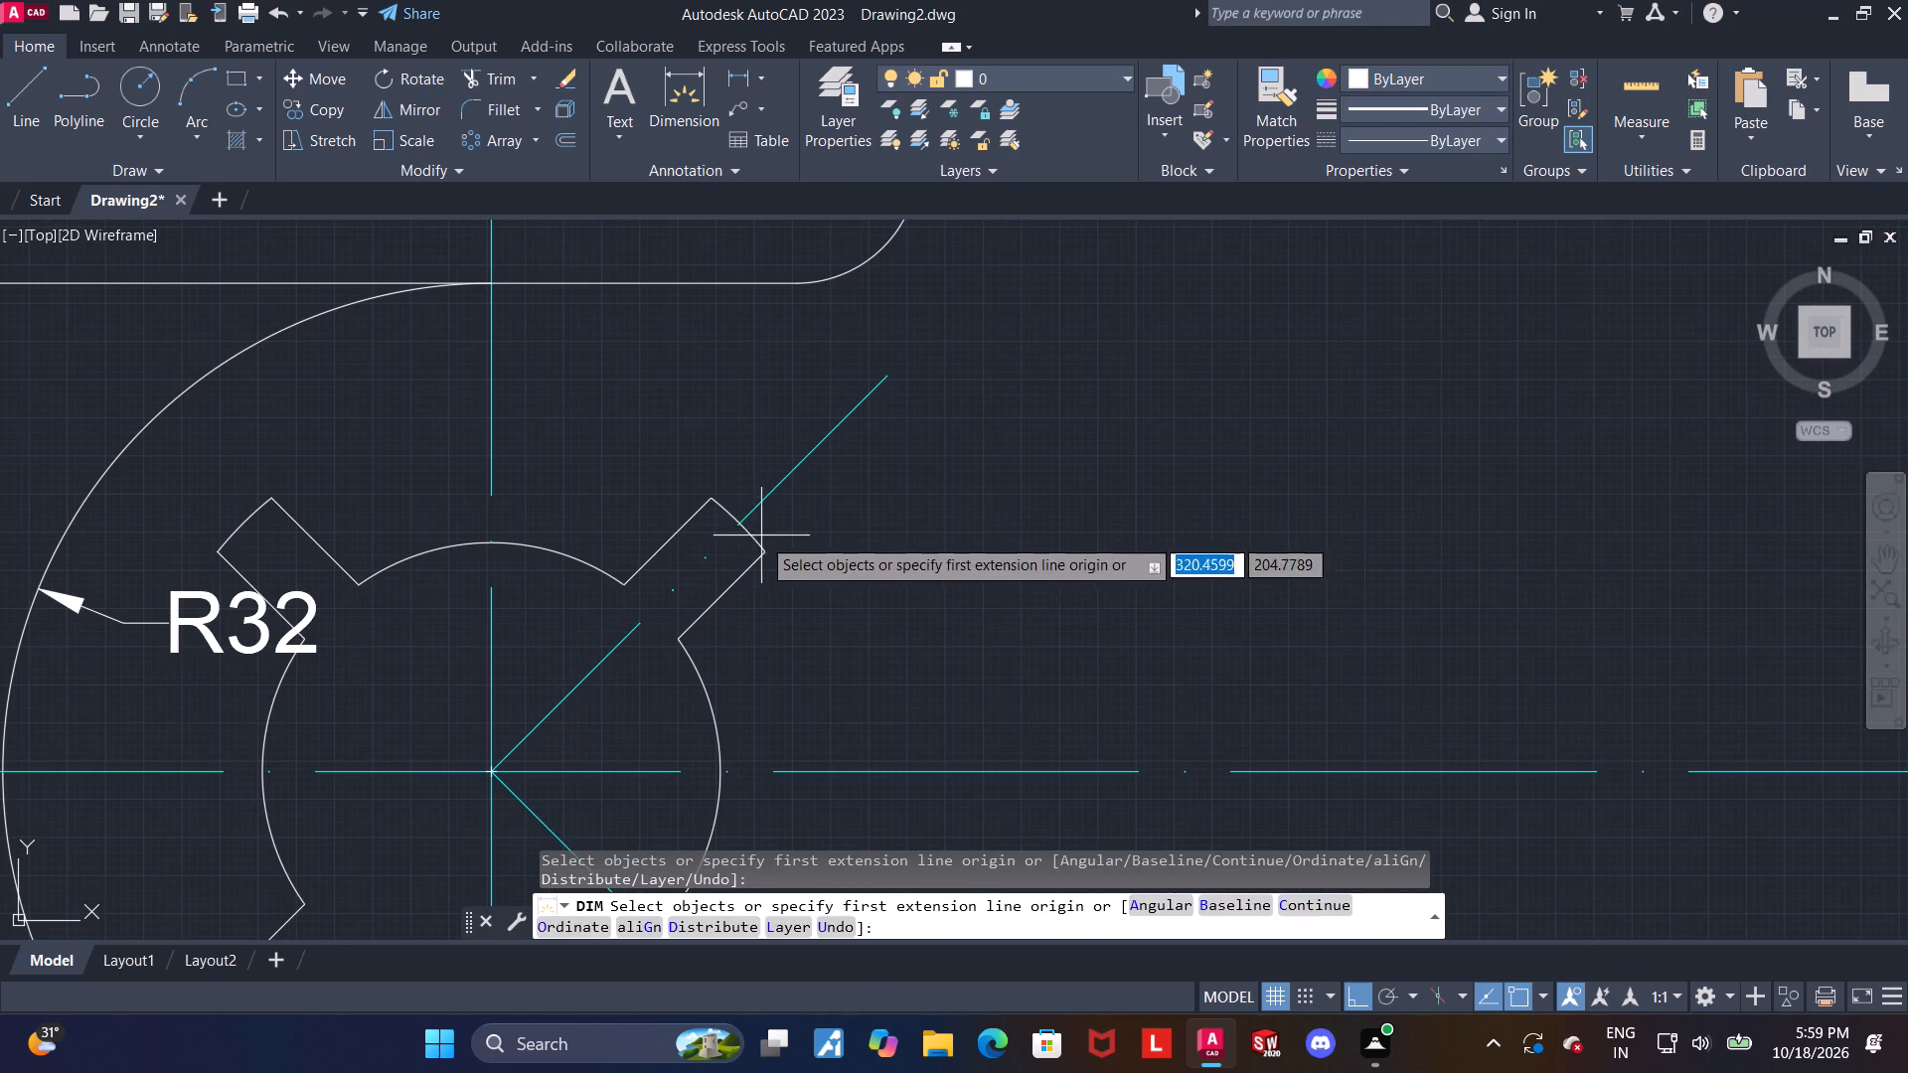
{"action": "left_click", "coordinate": [754, 537]}
{"action": "scroll", "coordinate": [760, 542], "scroll_direction": "down", "scroll_amount": 2}
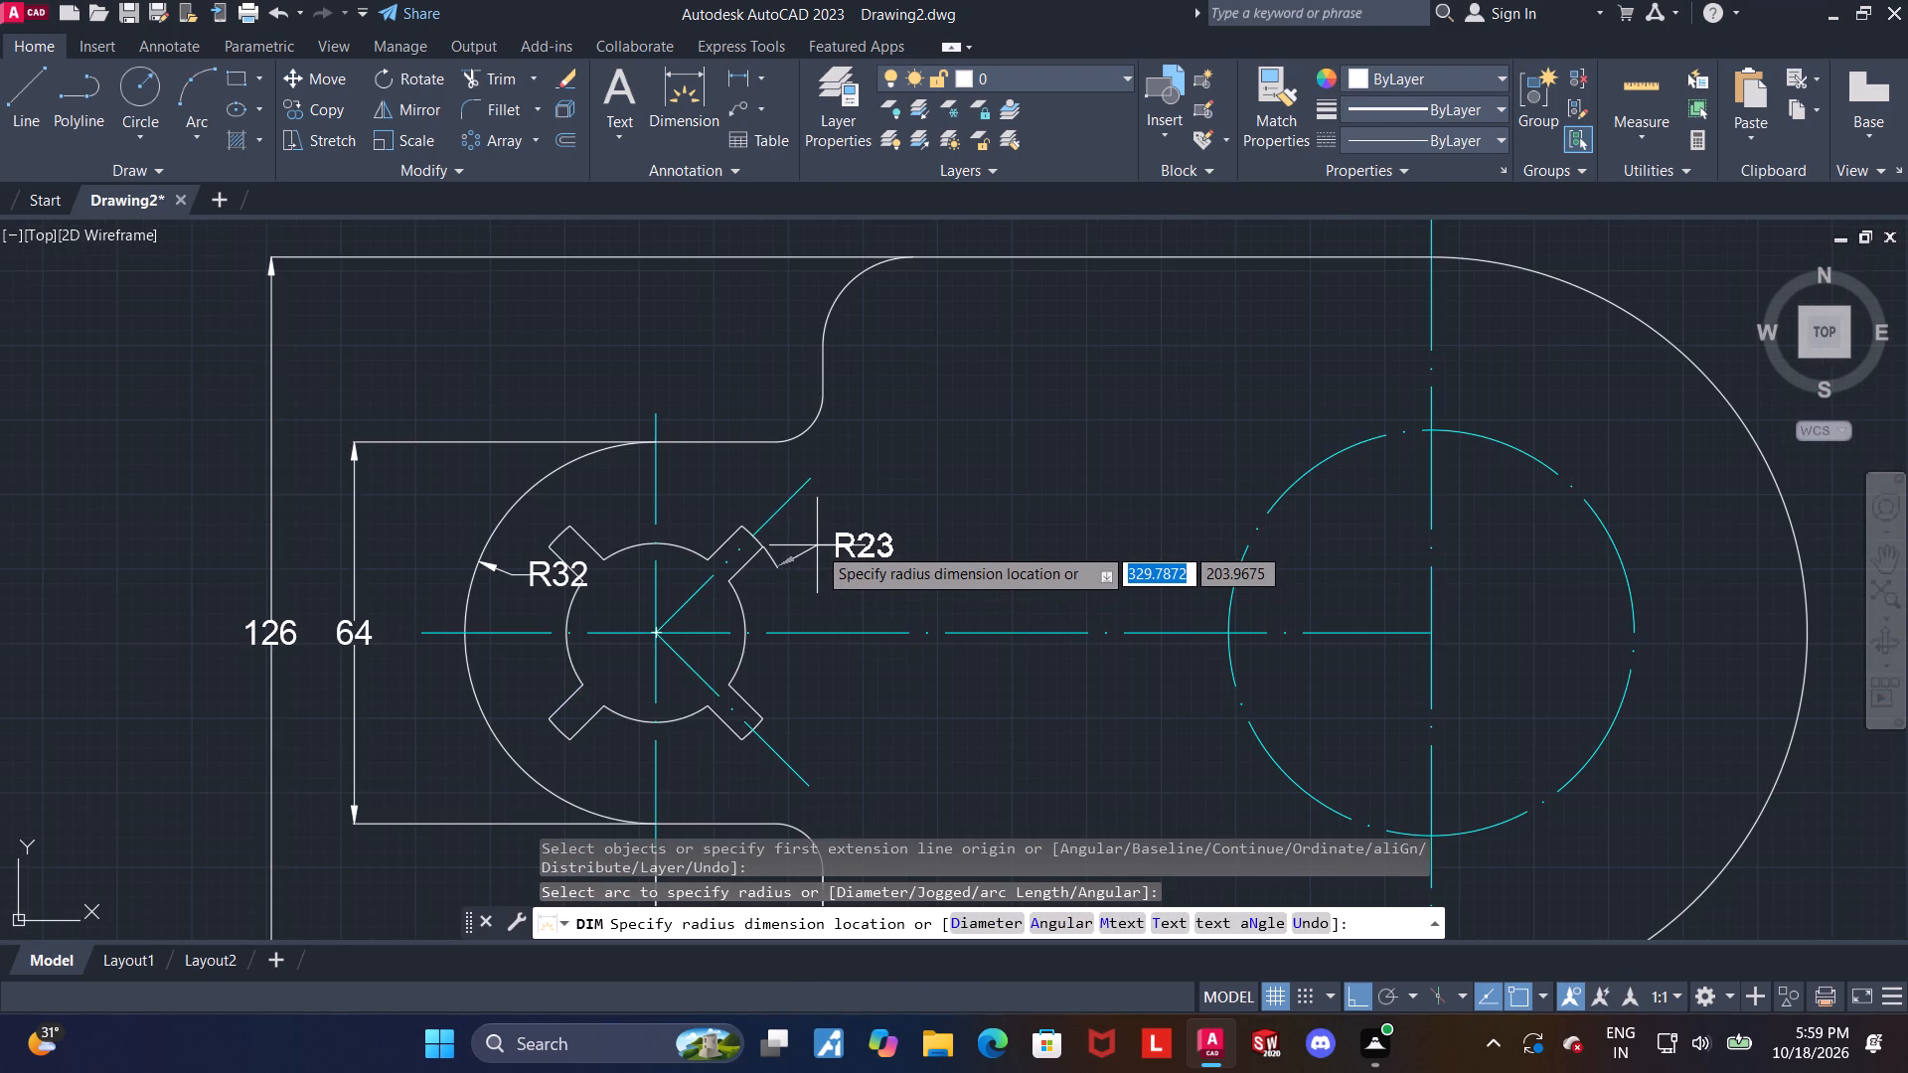
{"action": "key", "text": "d"}
{"action": "key", "text": "Return"}
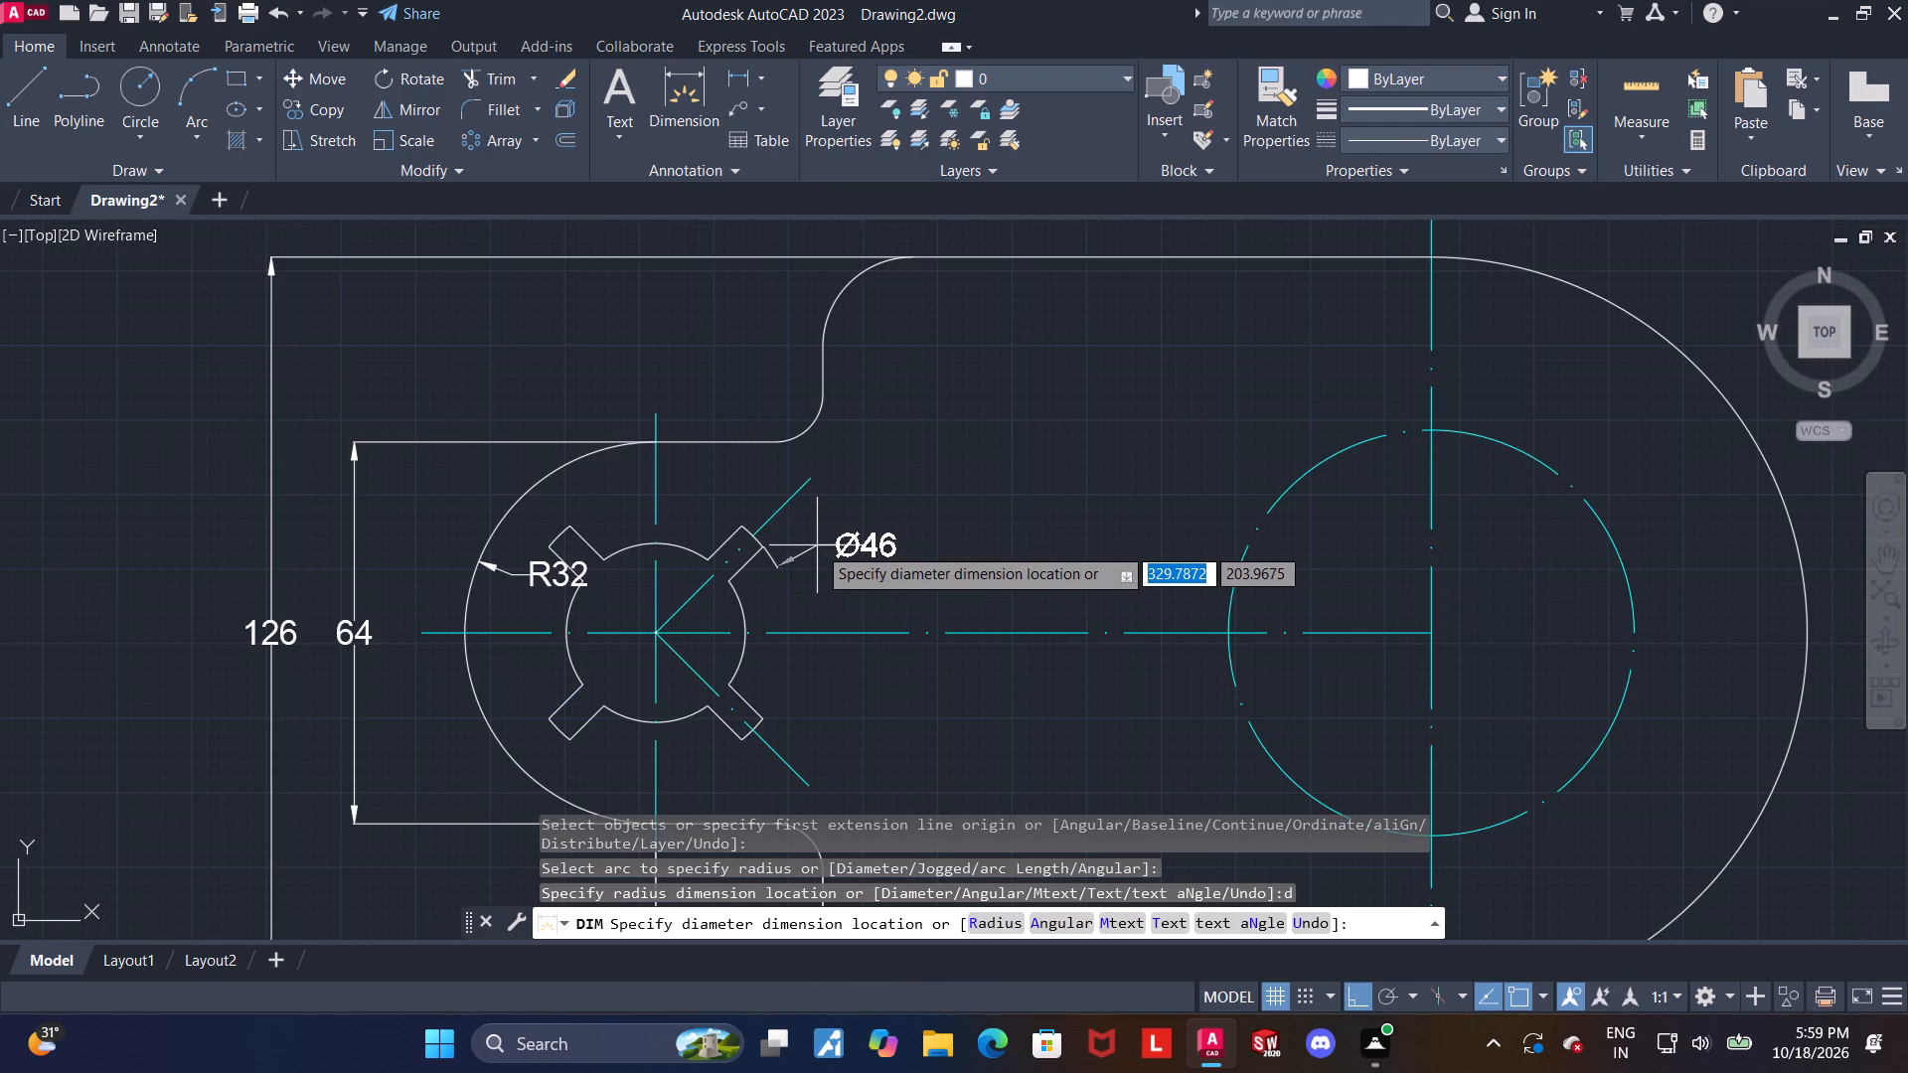
{"action": "left_click", "coordinate": [817, 545]}
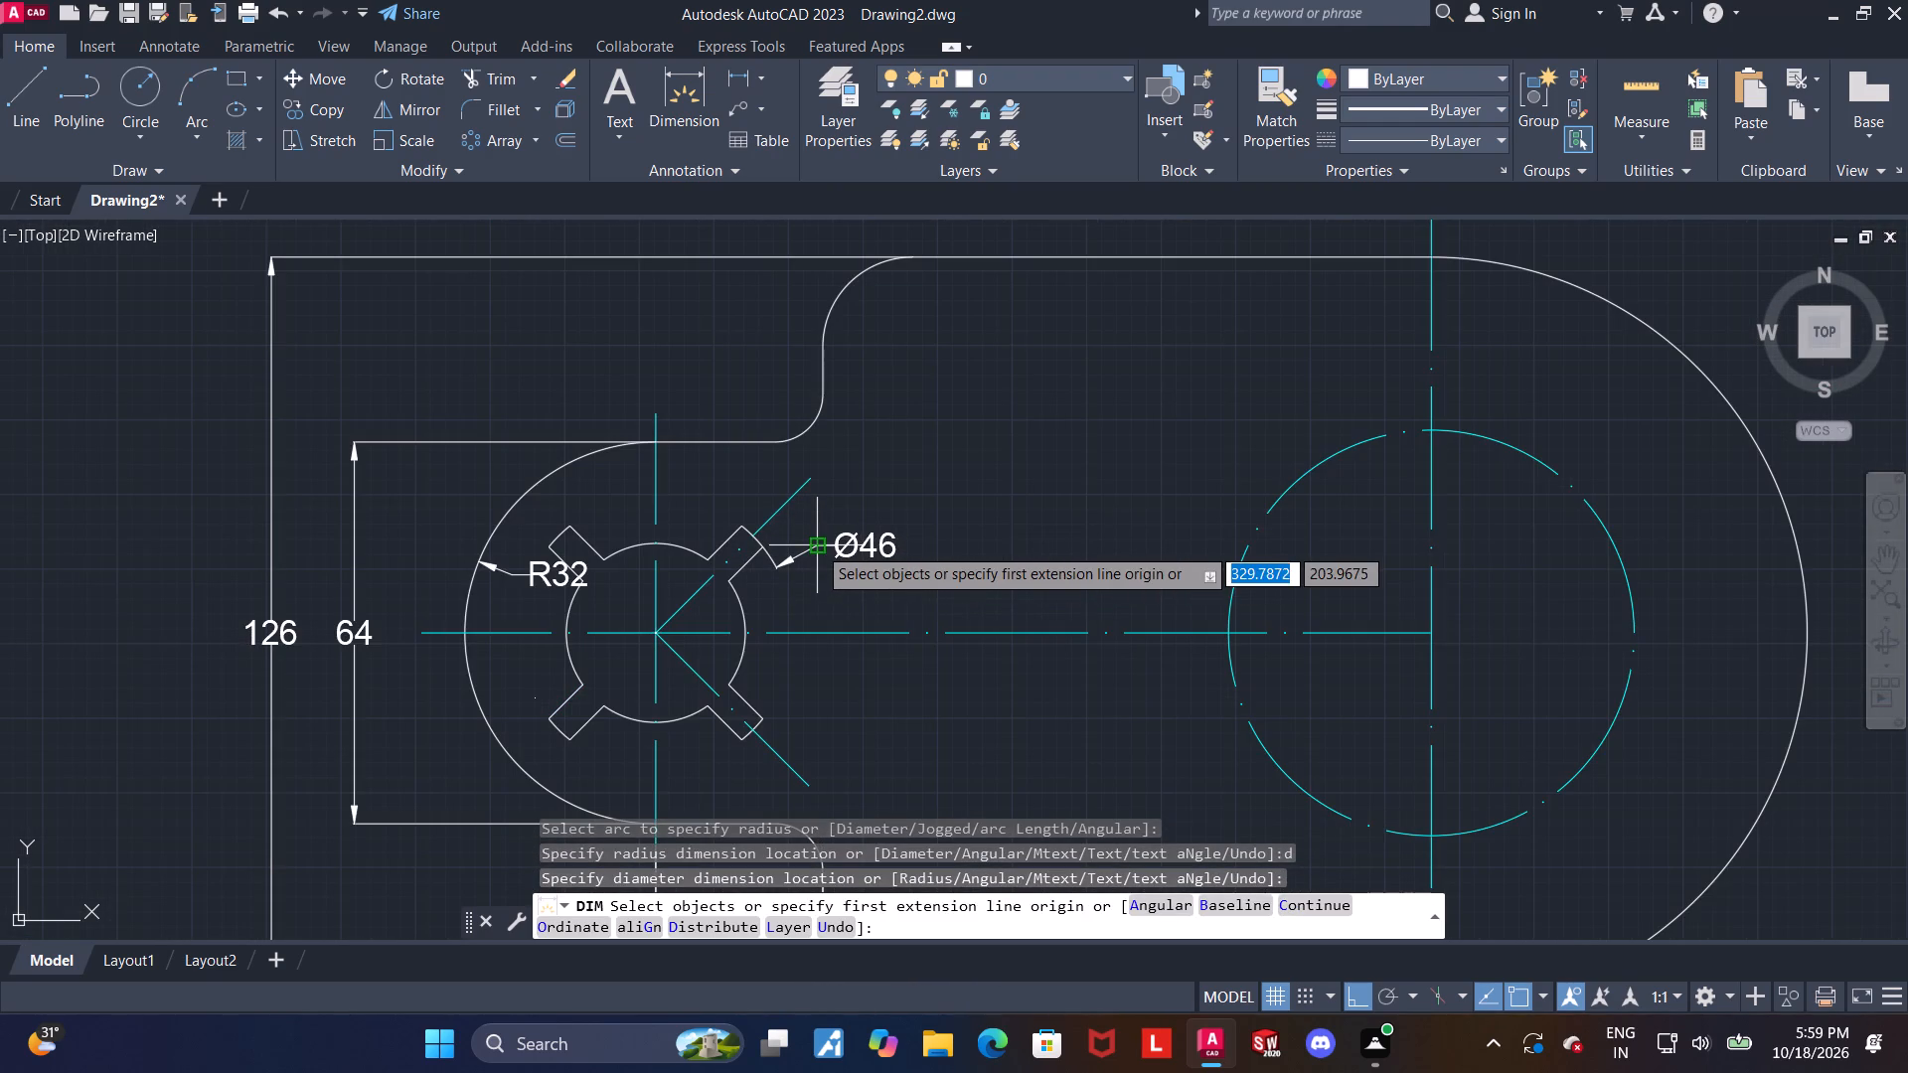
{"action": "scroll", "coordinate": [872, 627], "scroll_direction": "down", "scroll_amount": 1}
{"action": "scroll", "coordinate": [752, 721], "scroll_direction": "up", "scroll_amount": 1}
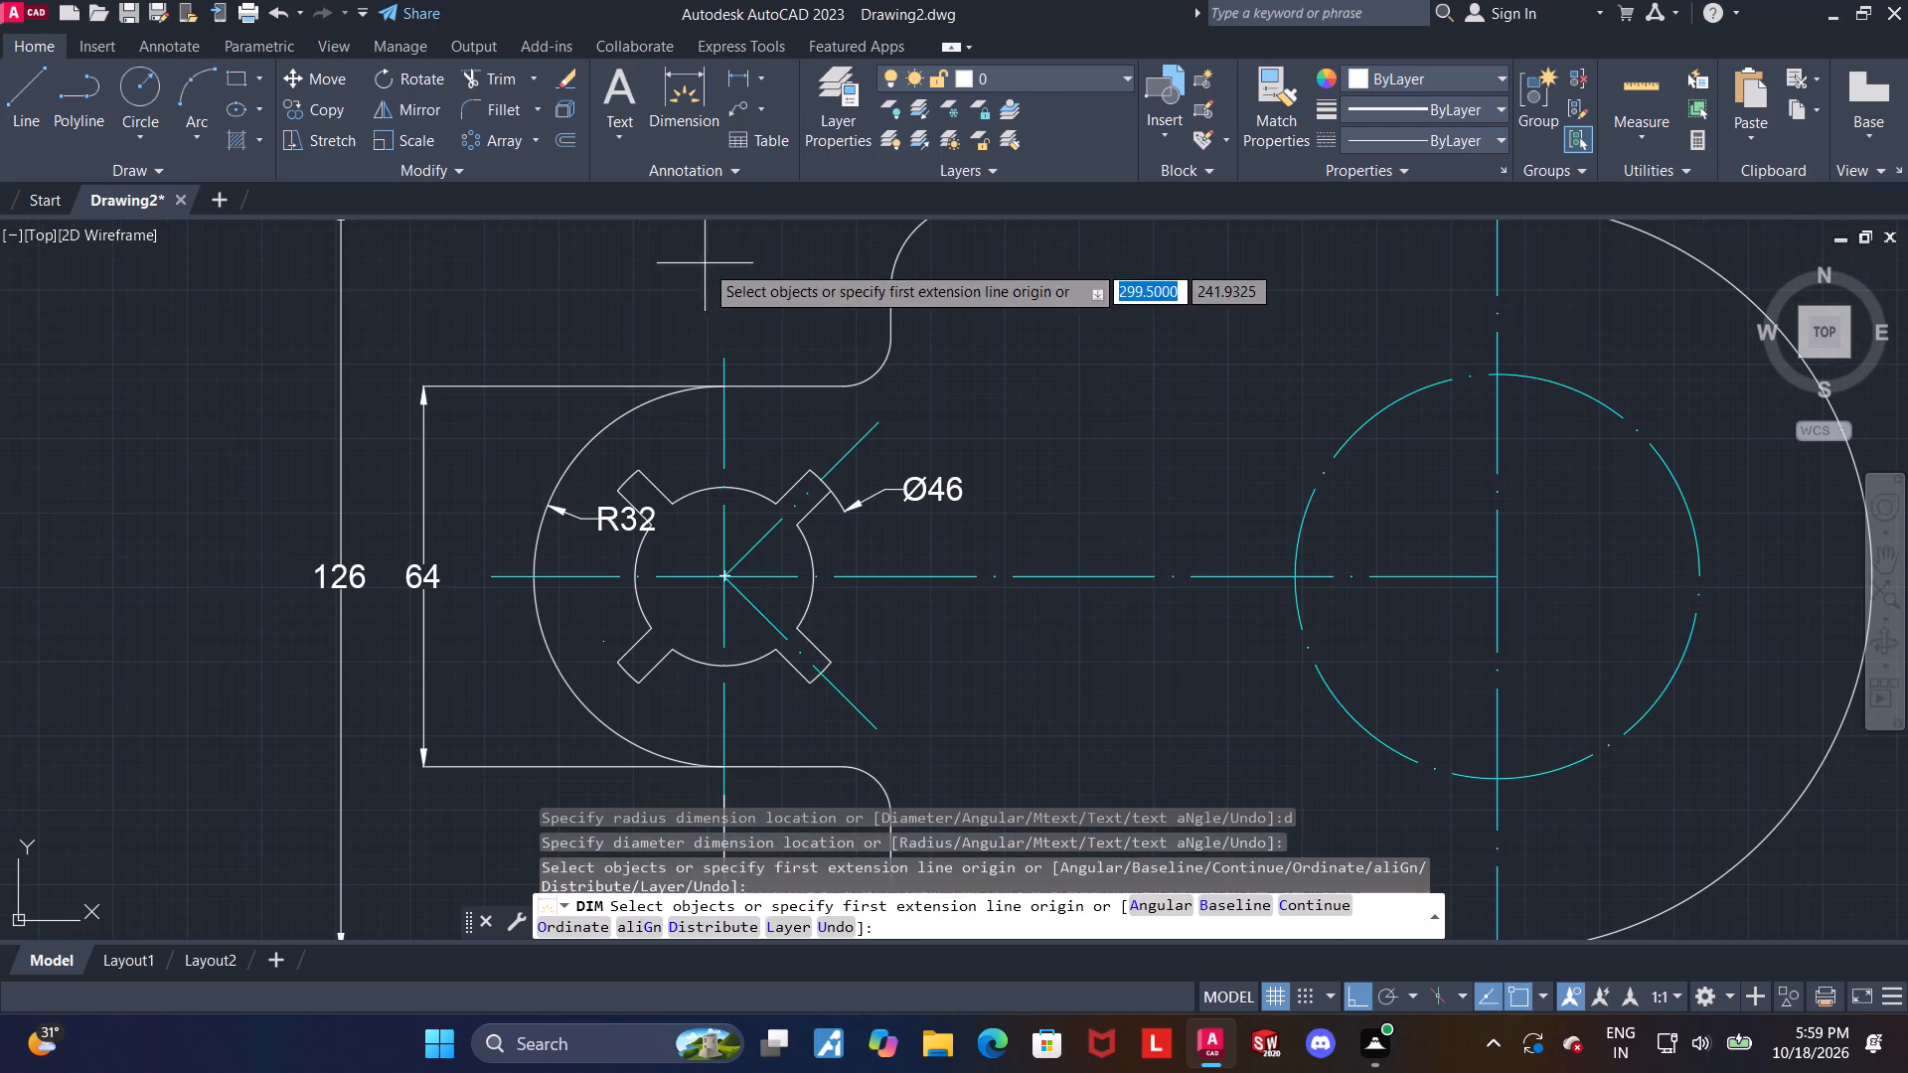
Add a diameter dimension to the slotted hole's lower inner arc, placing its text just below the hole.
{"action": "left_click", "coordinate": [676, 91]}
{"action": "scroll", "coordinate": [783, 386], "scroll_direction": "down", "scroll_amount": 1}
{"action": "scroll", "coordinate": [715, 567], "scroll_direction": "up", "scroll_amount": 2}
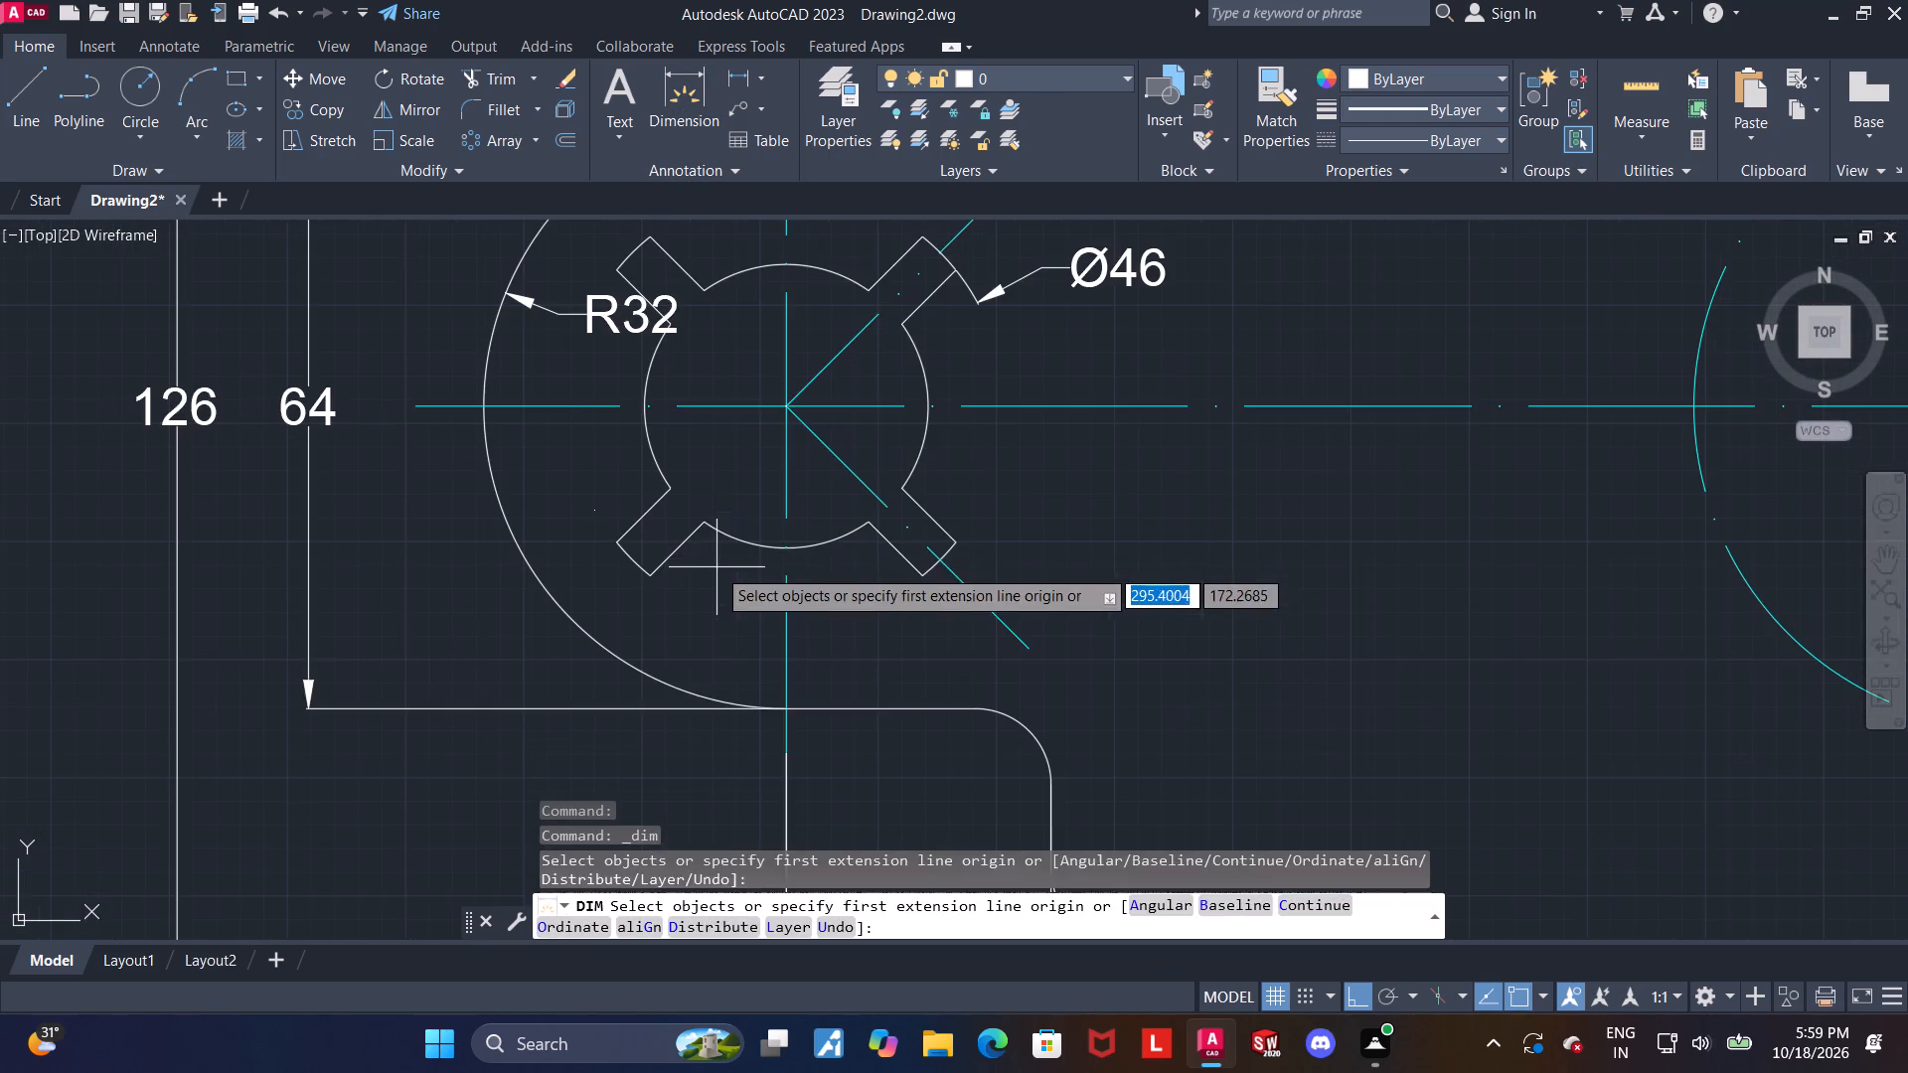
{"action": "scroll", "coordinate": [758, 548], "scroll_direction": "up", "scroll_amount": 1}
{"action": "left_click", "coordinate": [755, 541]}
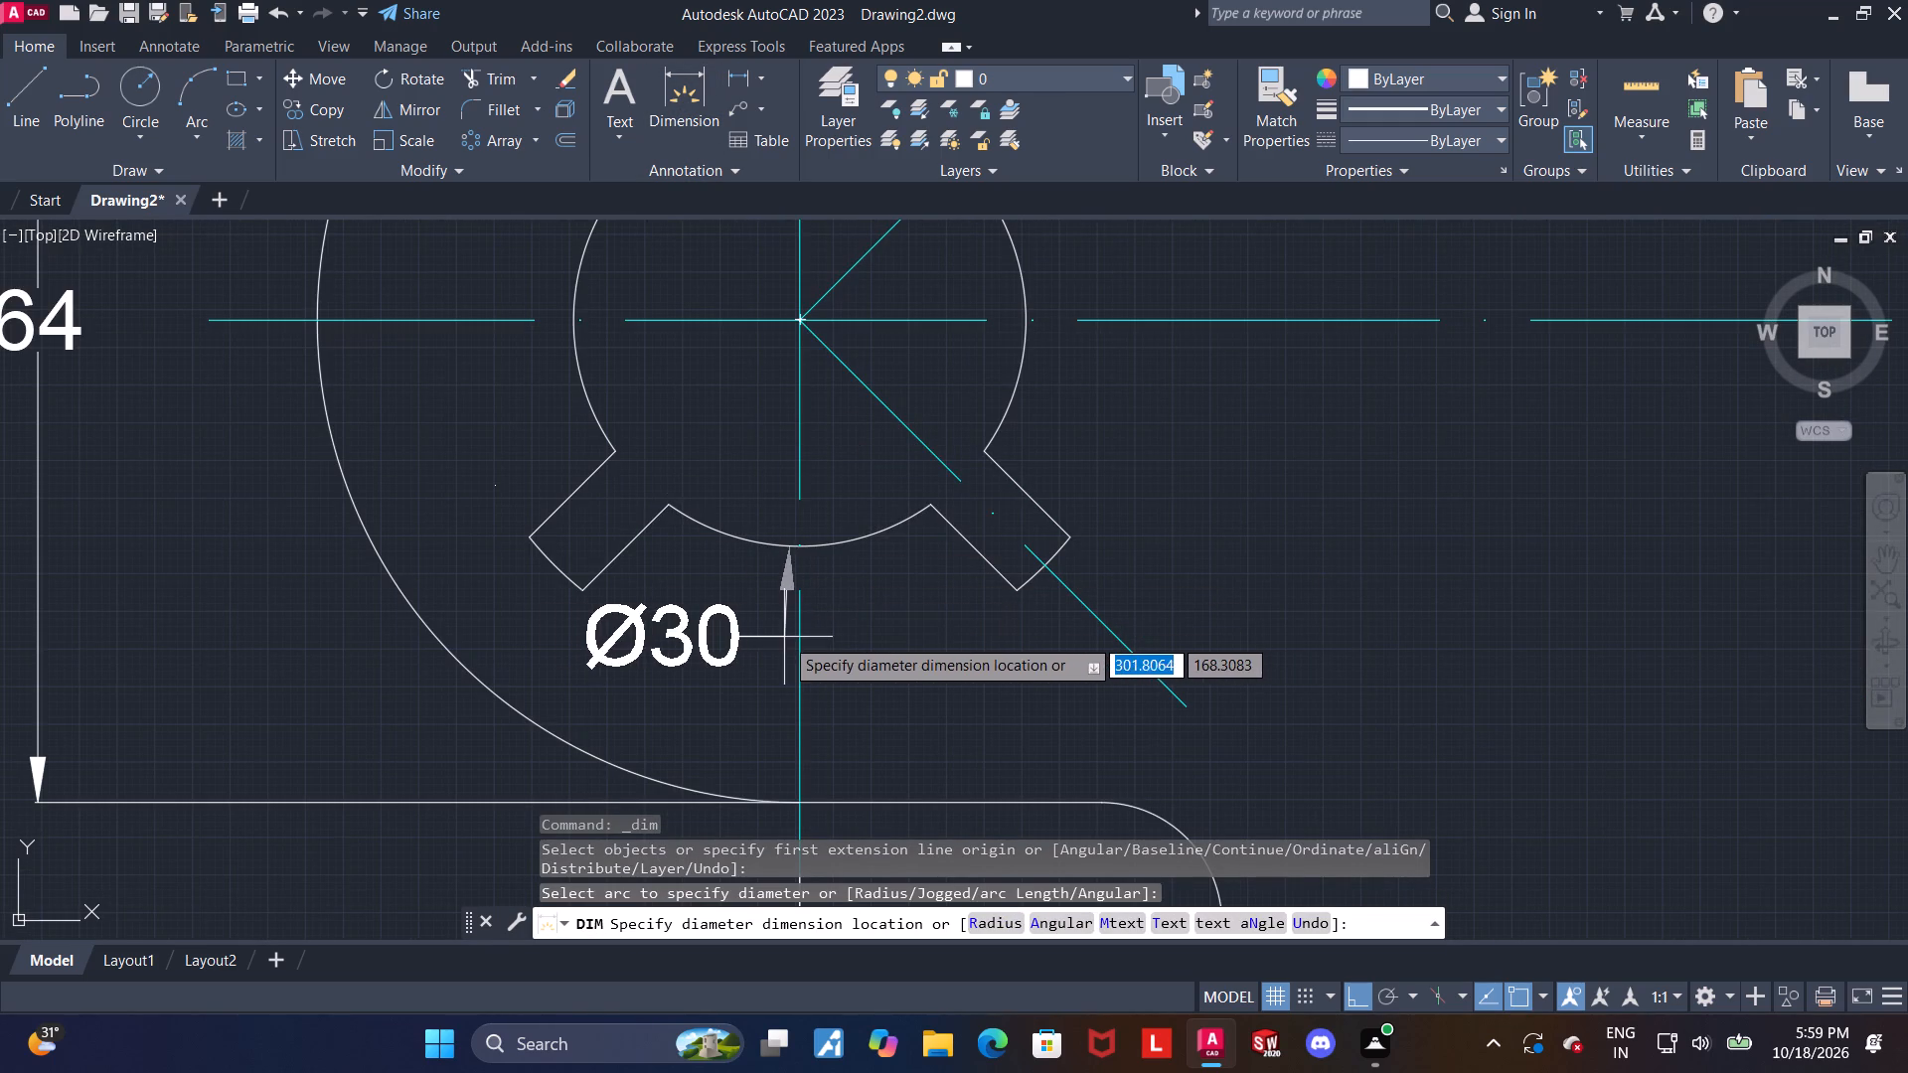
{"action": "left_click", "coordinate": [825, 644]}
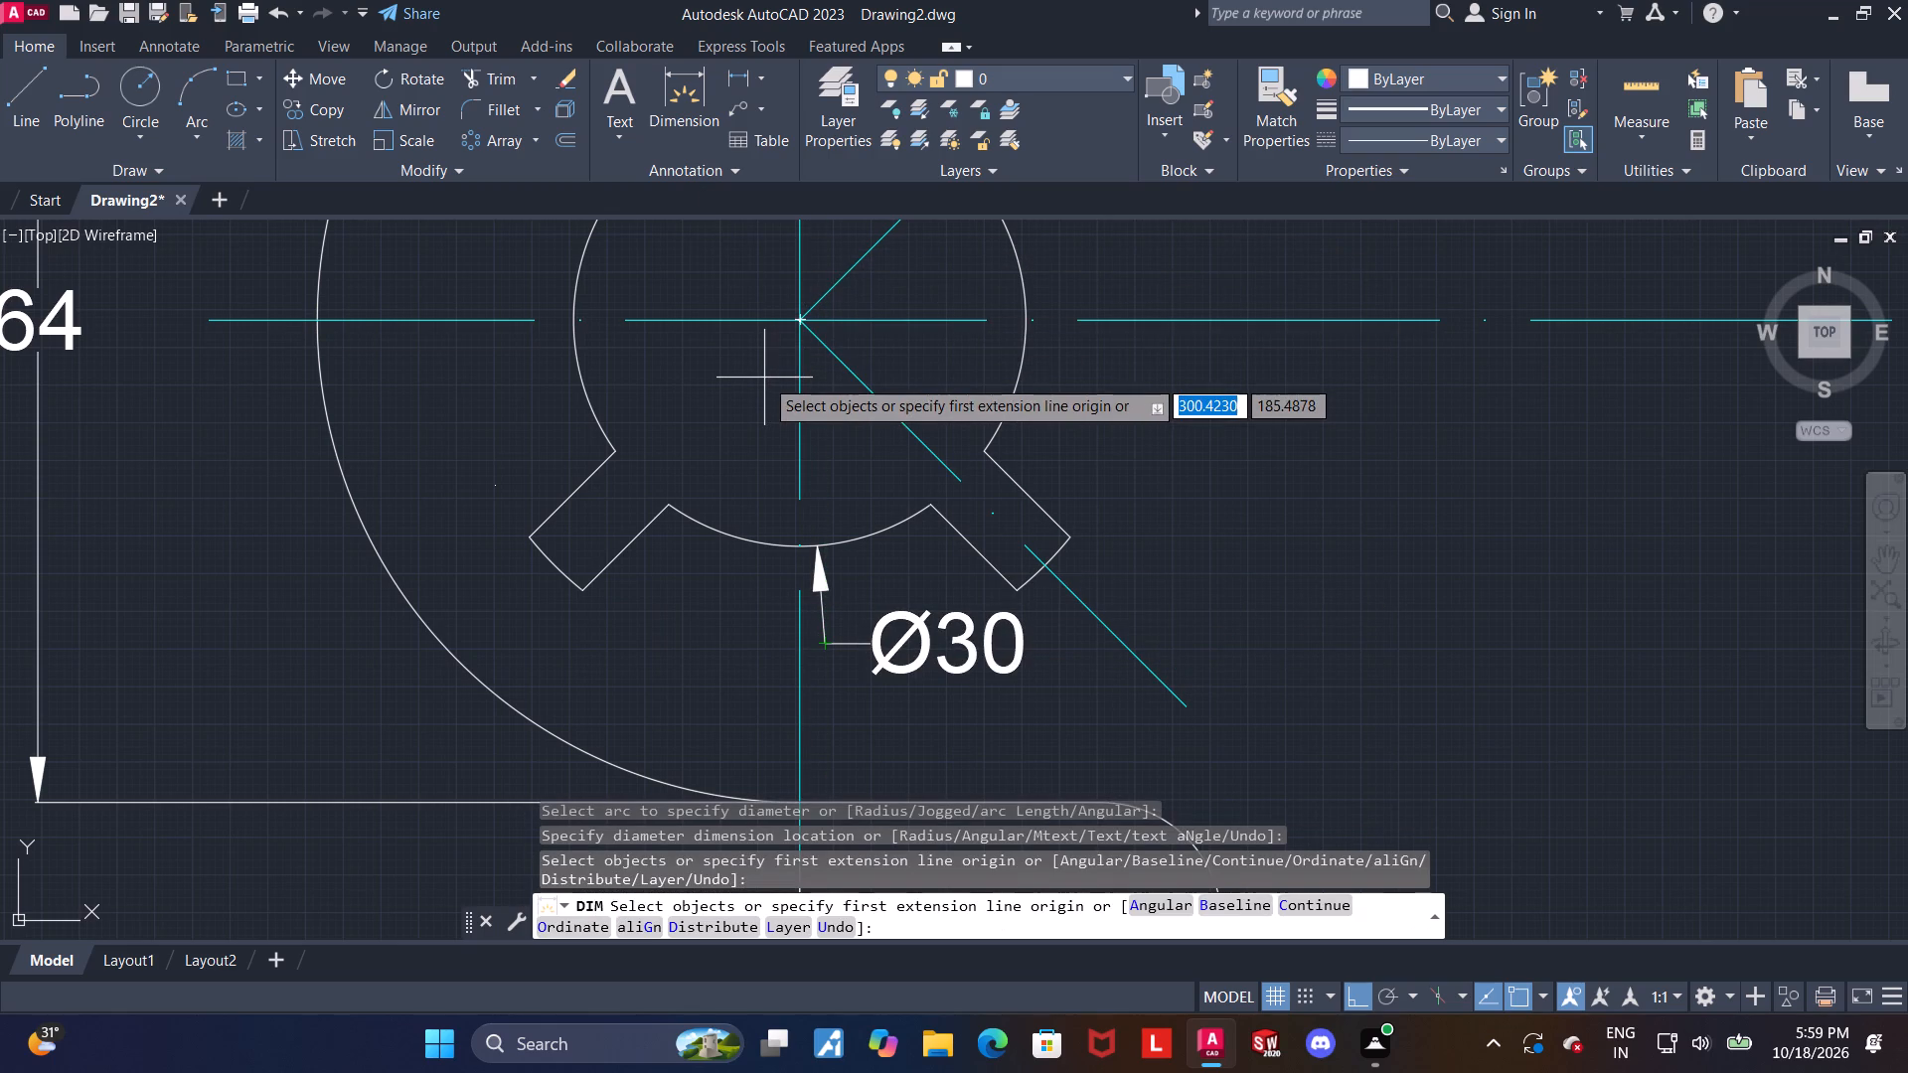
{"action": "key", "text": "Escape"}
{"action": "key", "text": "Escape"}
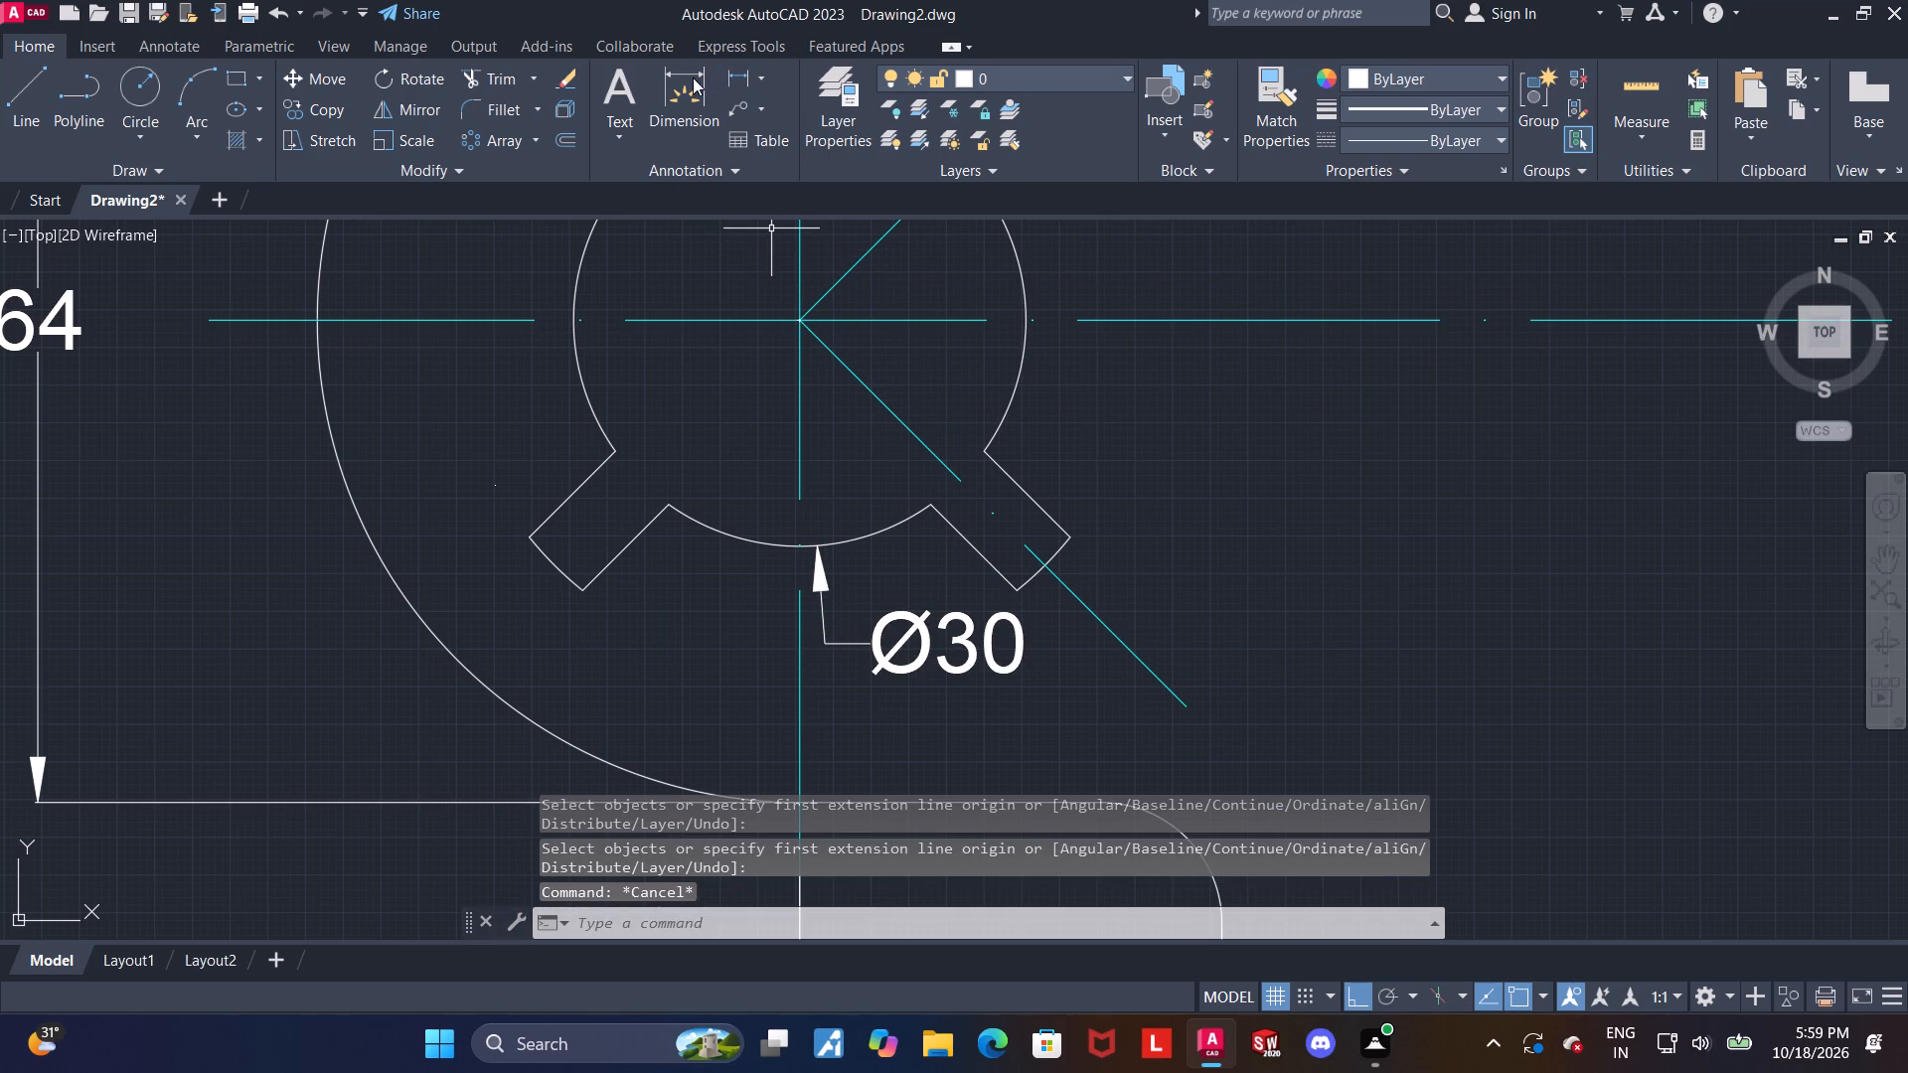
Dimension the width of the lower-left slot with an aligned dimension between its two outer end corners.
{"action": "left_click", "coordinate": [693, 77]}
{"action": "left_click", "coordinate": [577, 591]}
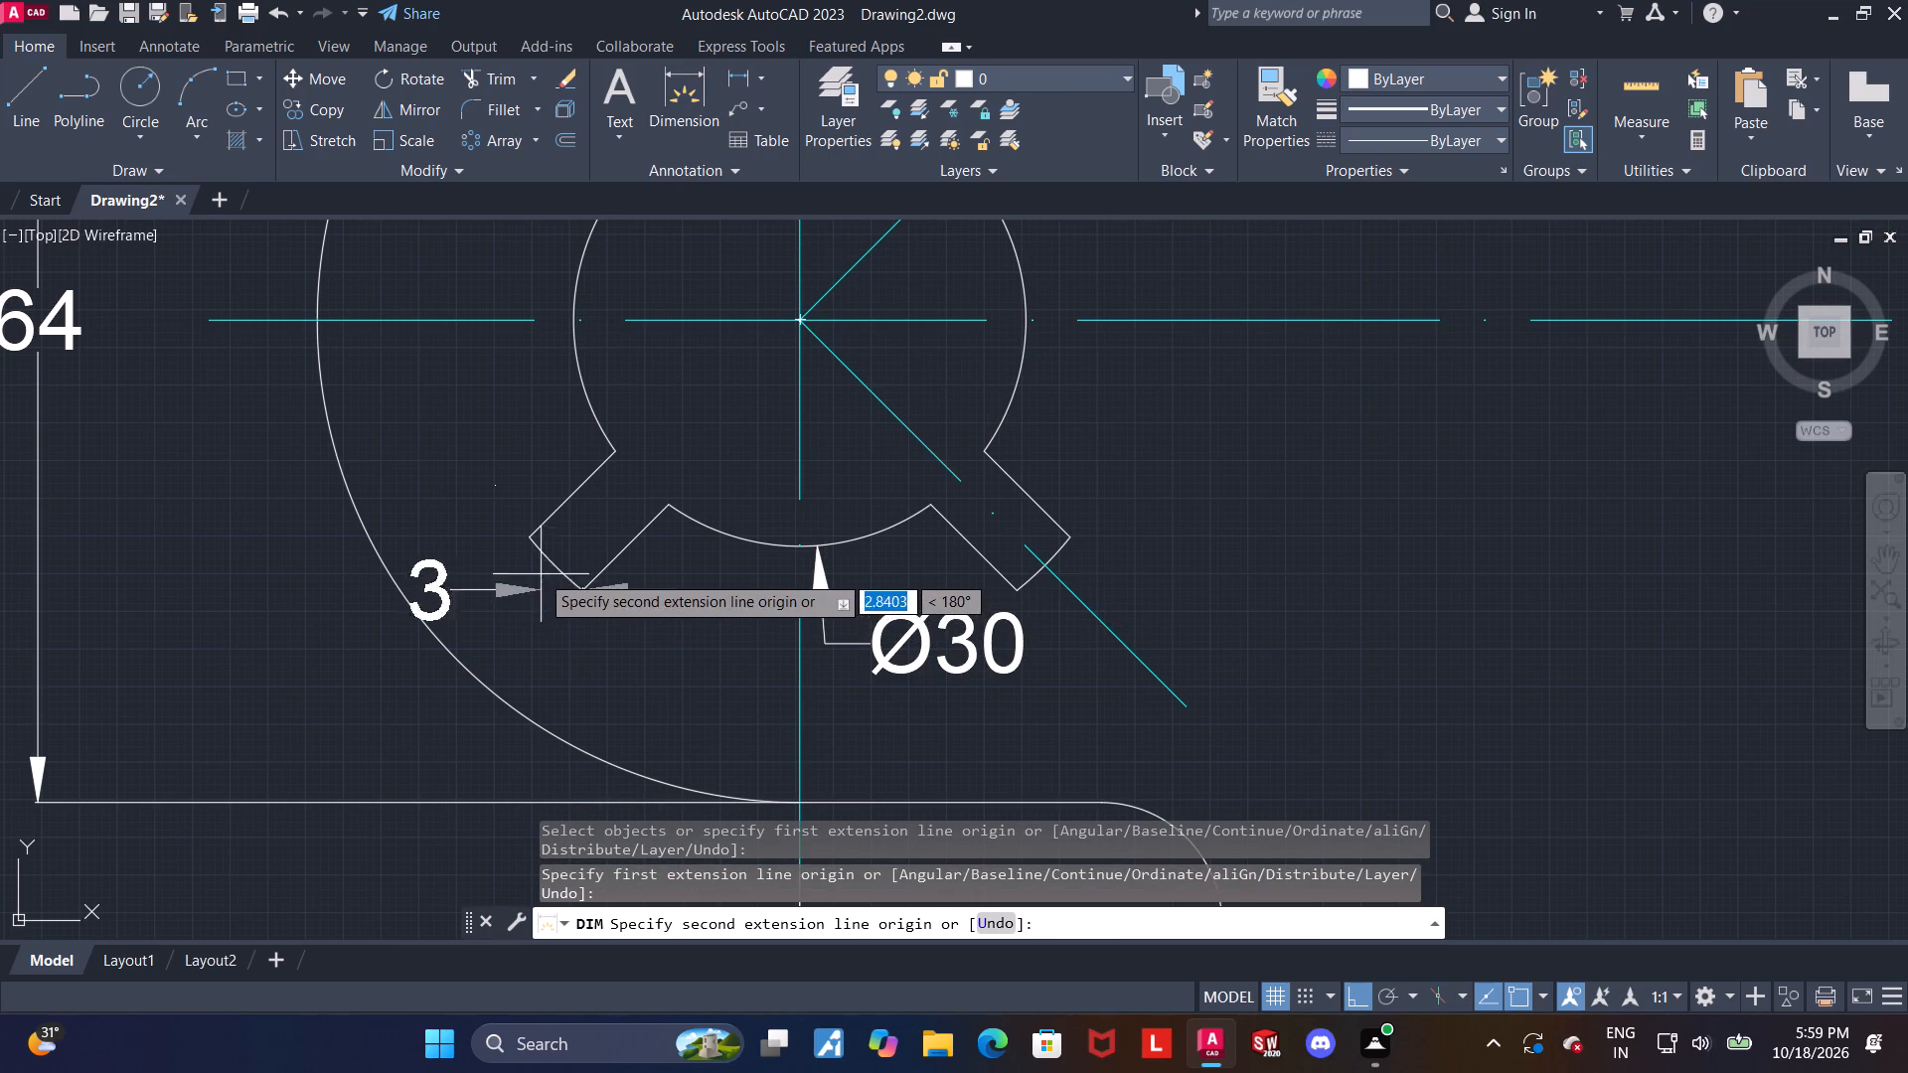
{"action": "left_click", "coordinate": [529, 547]}
{"action": "key", "text": "F8"}
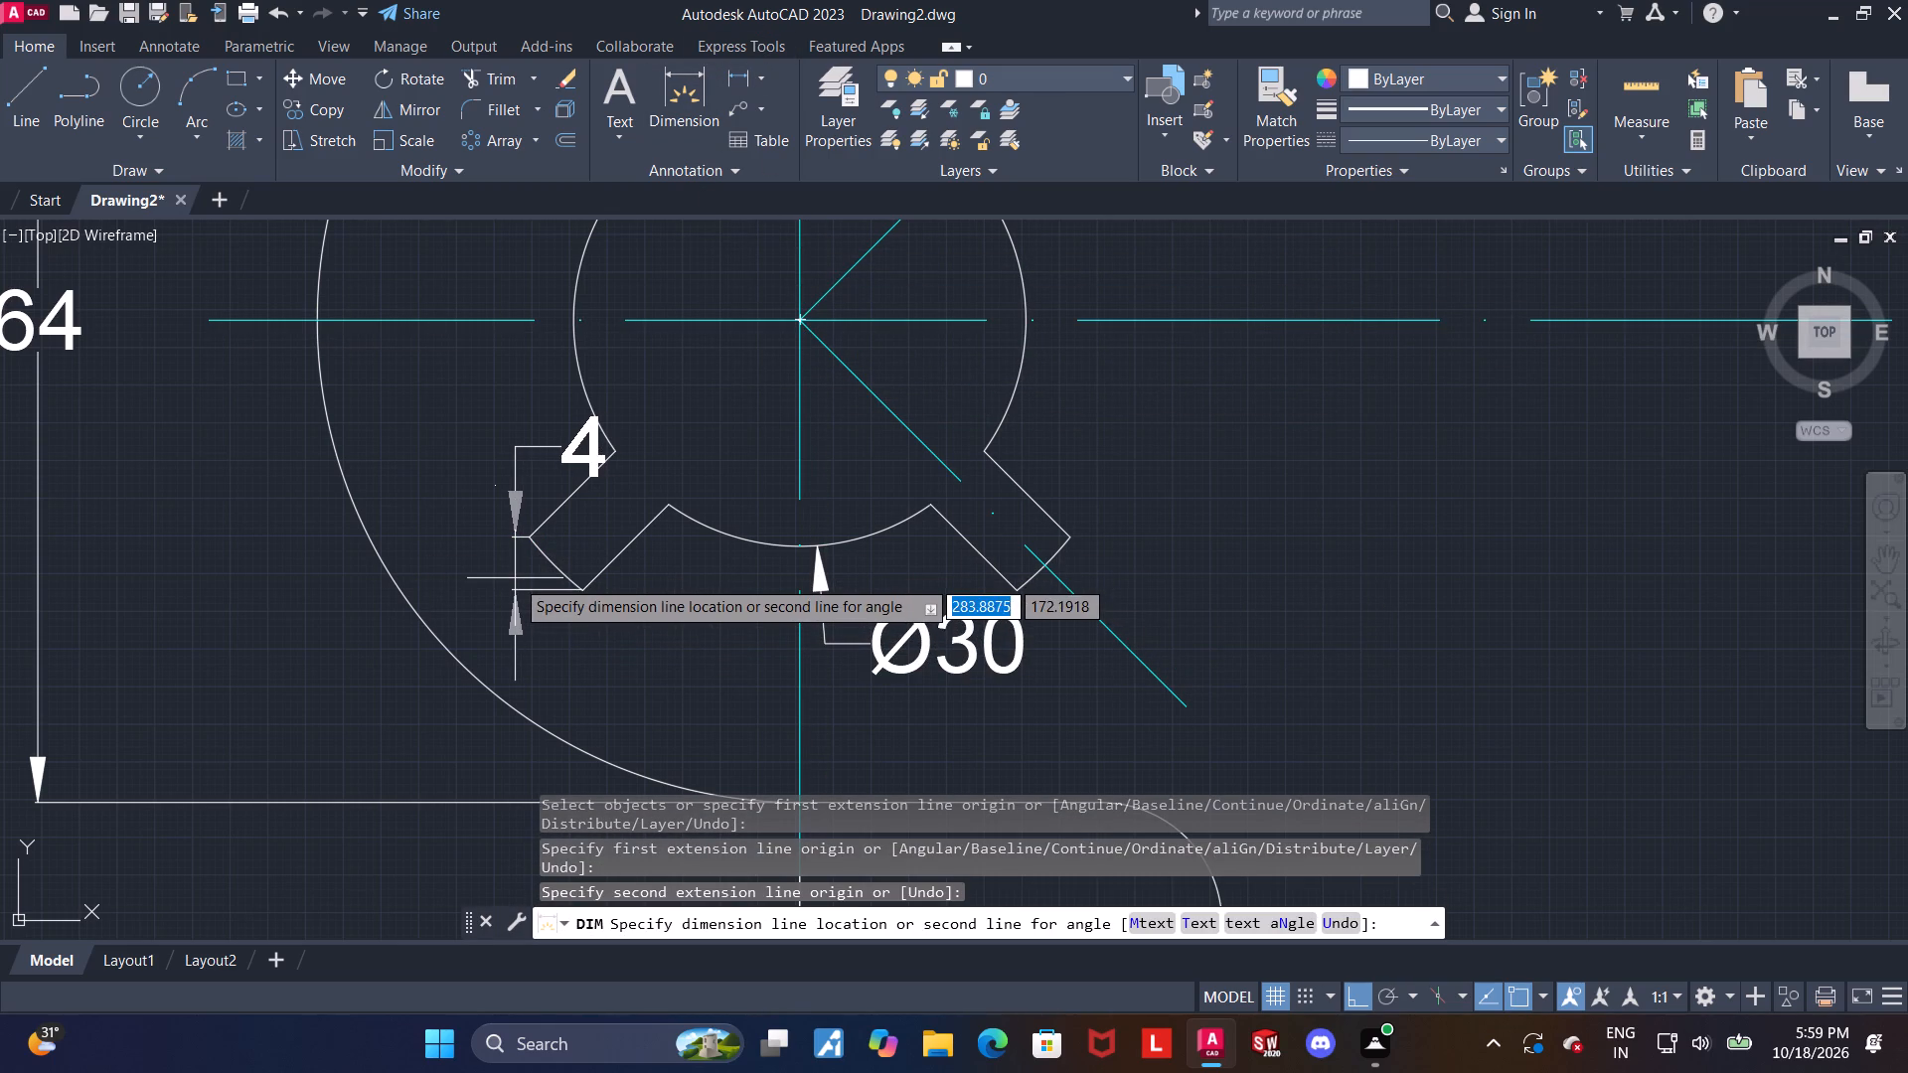
{"action": "left_click", "coordinate": [577, 535]}
{"action": "key", "text": "Escape"}
Add an angular dimension between the horizontal centre line and the lower-right diagonal centre line, placing it beside the slotted hole.
{"action": "middle_click_drag", "start_coordinate": [750, 600], "coordinate": [732, 613]}
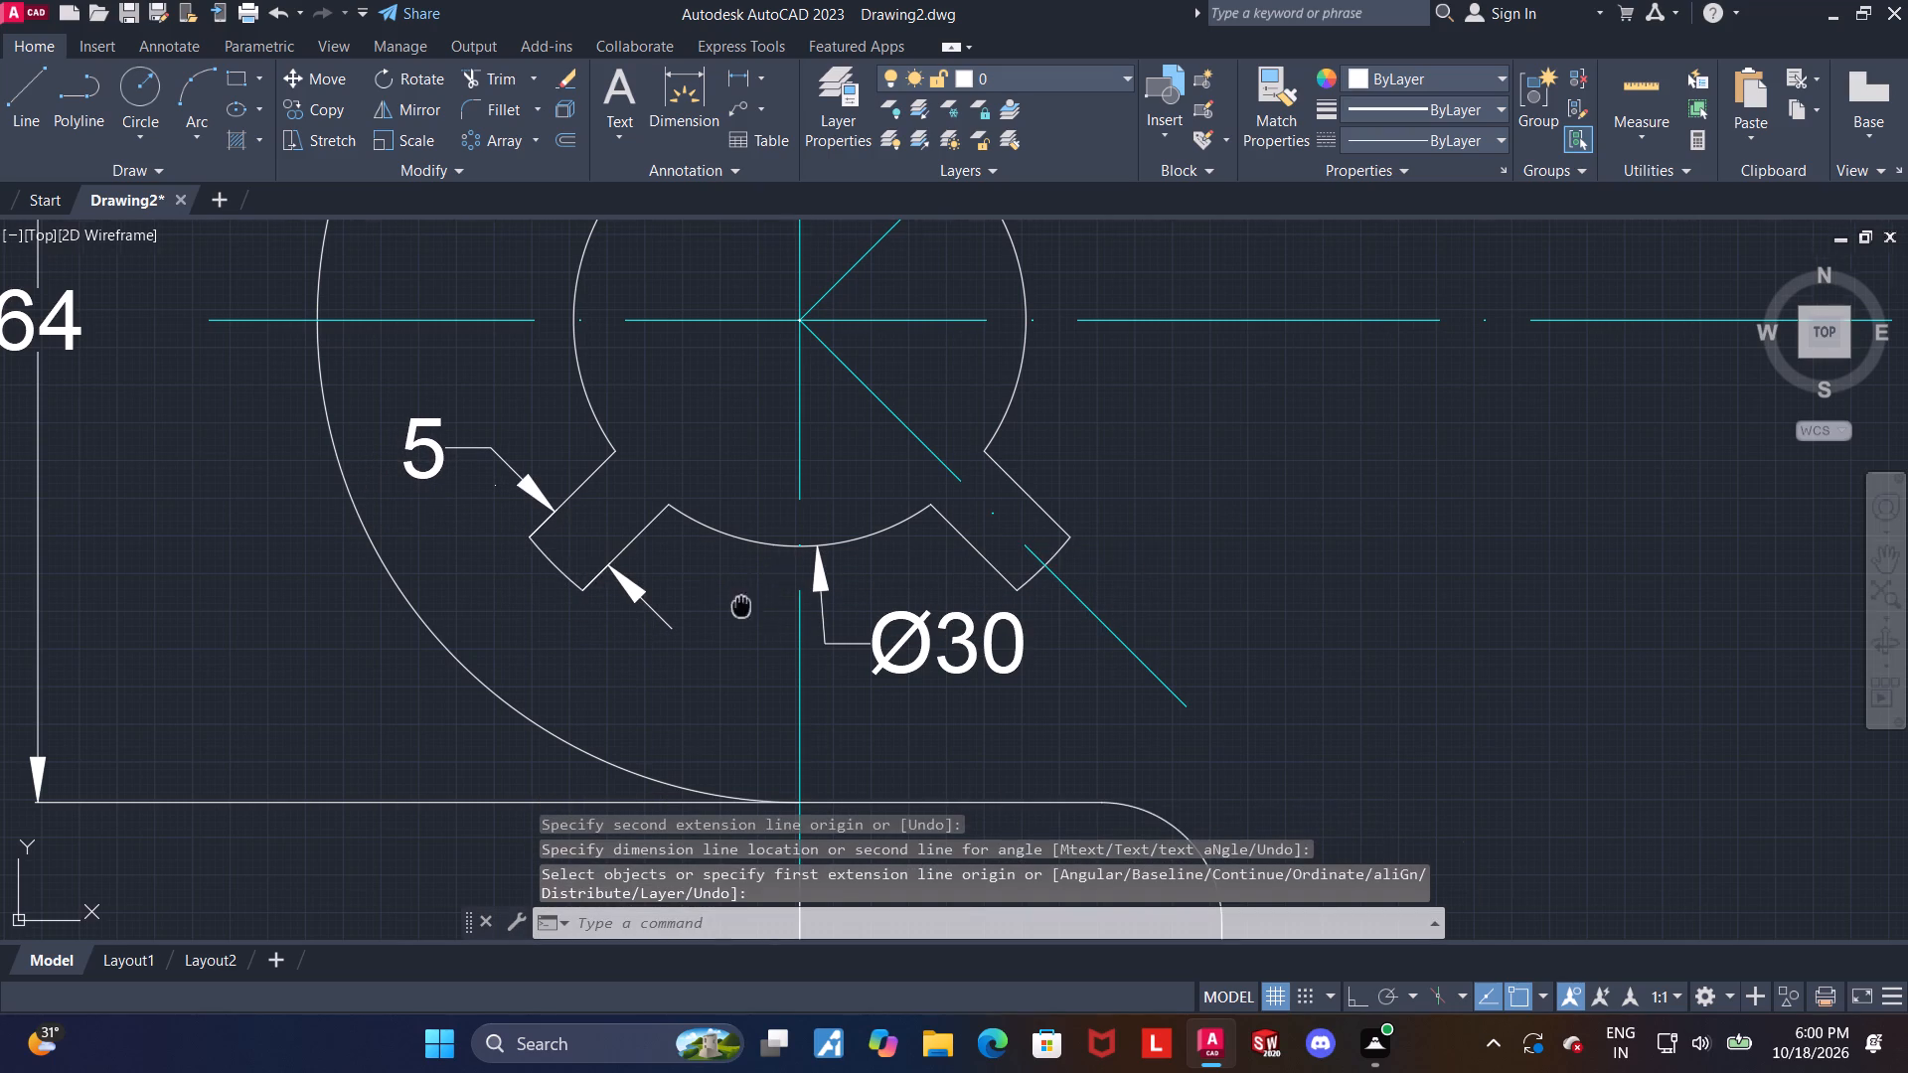
{"action": "middle_click_drag", "start_coordinate": [732, 613], "coordinate": [670, 661]}
{"action": "scroll", "coordinate": [661, 648], "scroll_direction": "down", "scroll_amount": 1}
{"action": "middle_click_drag", "start_coordinate": [938, 596], "coordinate": [879, 613]}
{"action": "scroll", "coordinate": [846, 593], "scroll_direction": "up", "scroll_amount": 1}
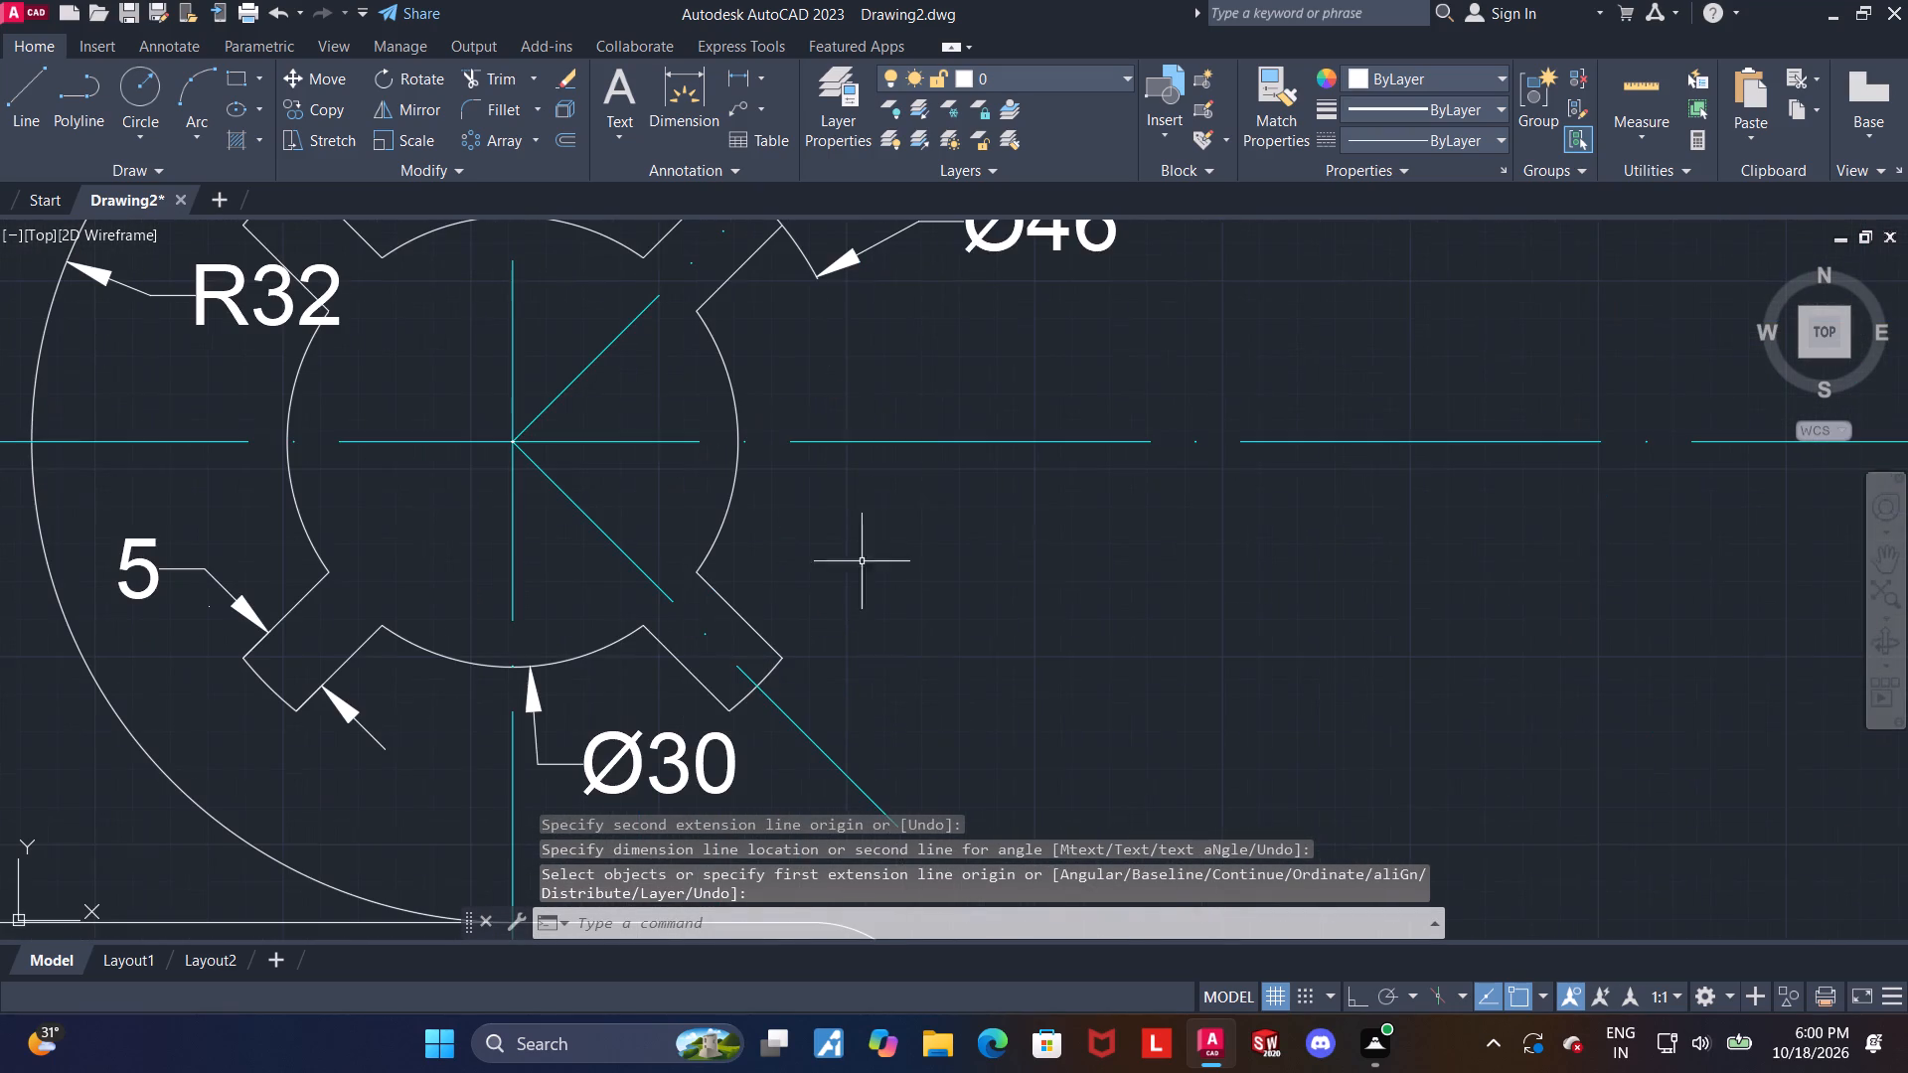
{"action": "left_click", "coordinate": [704, 95]}
{"action": "left_click", "coordinate": [854, 445]}
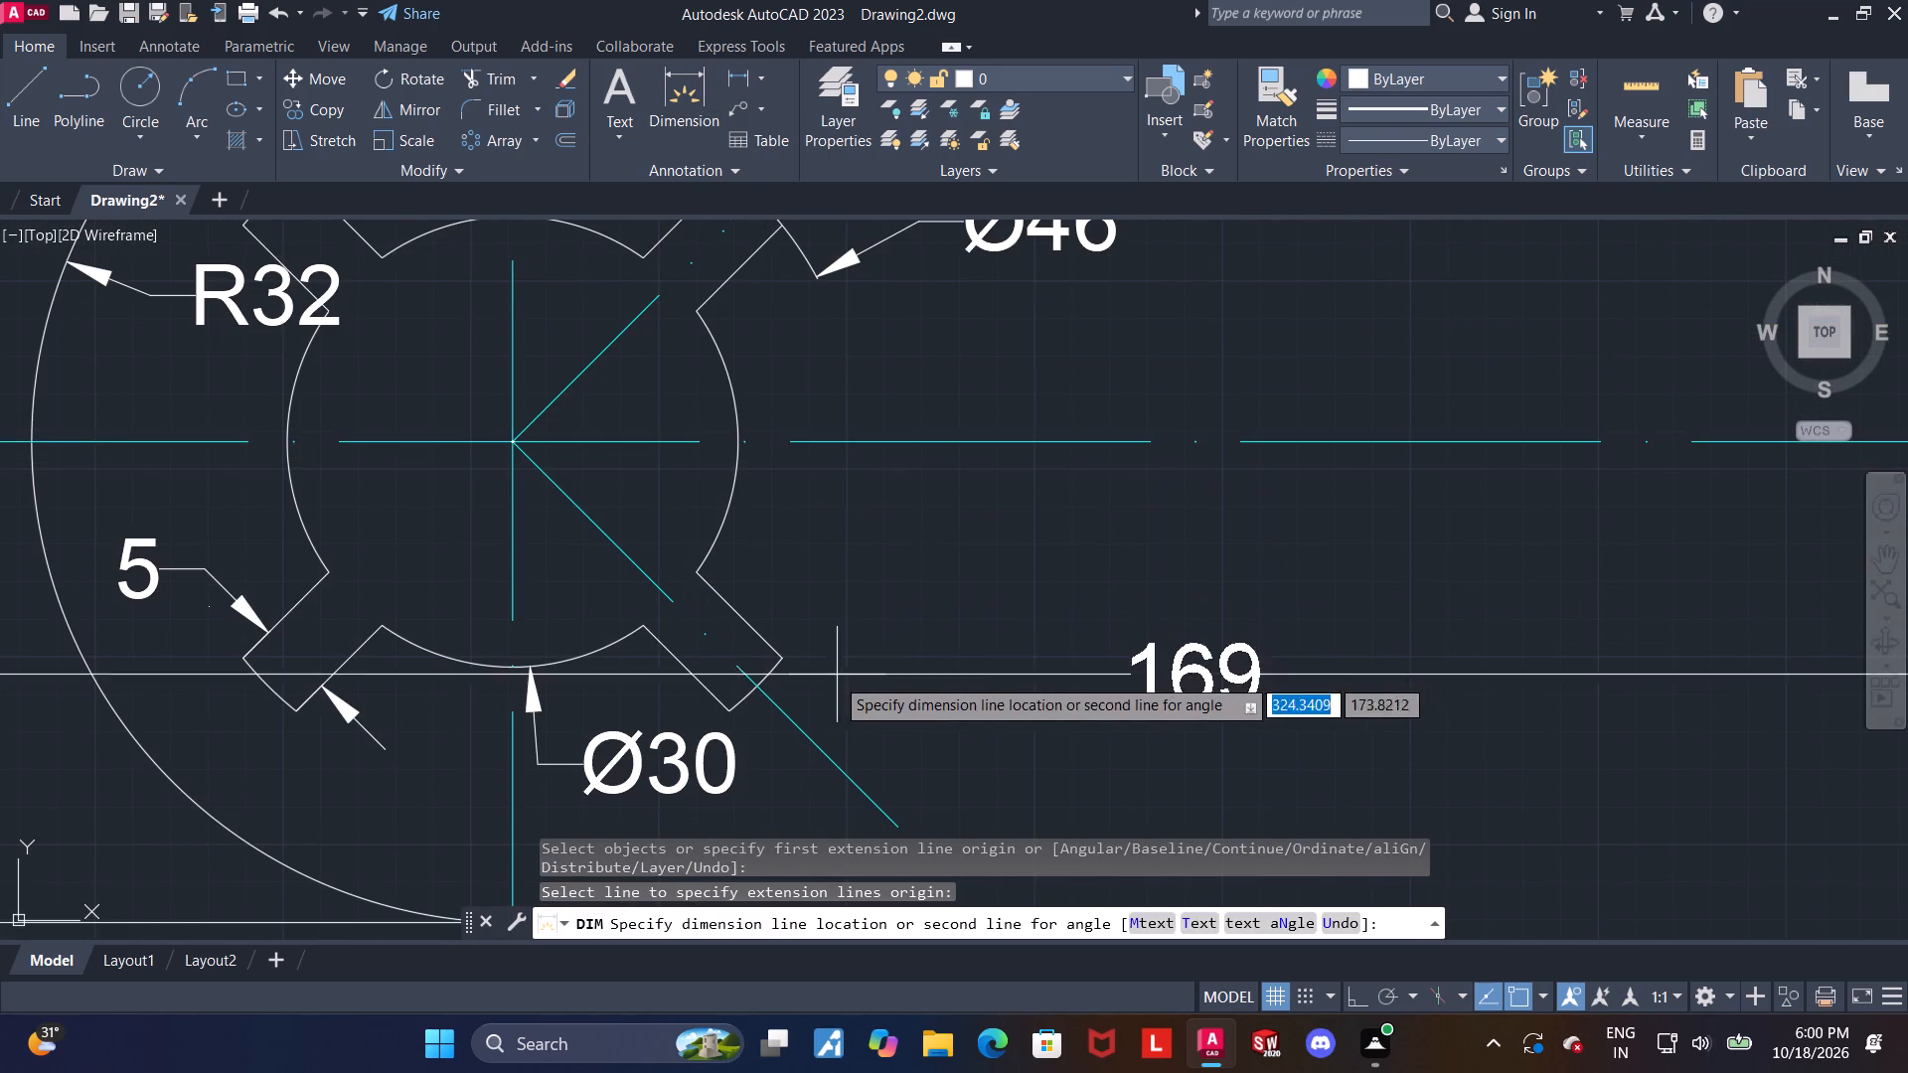
{"action": "left_click", "coordinate": [787, 713]}
{"action": "left_click", "coordinate": [827, 694]}
{"action": "key", "text": "Escape"}
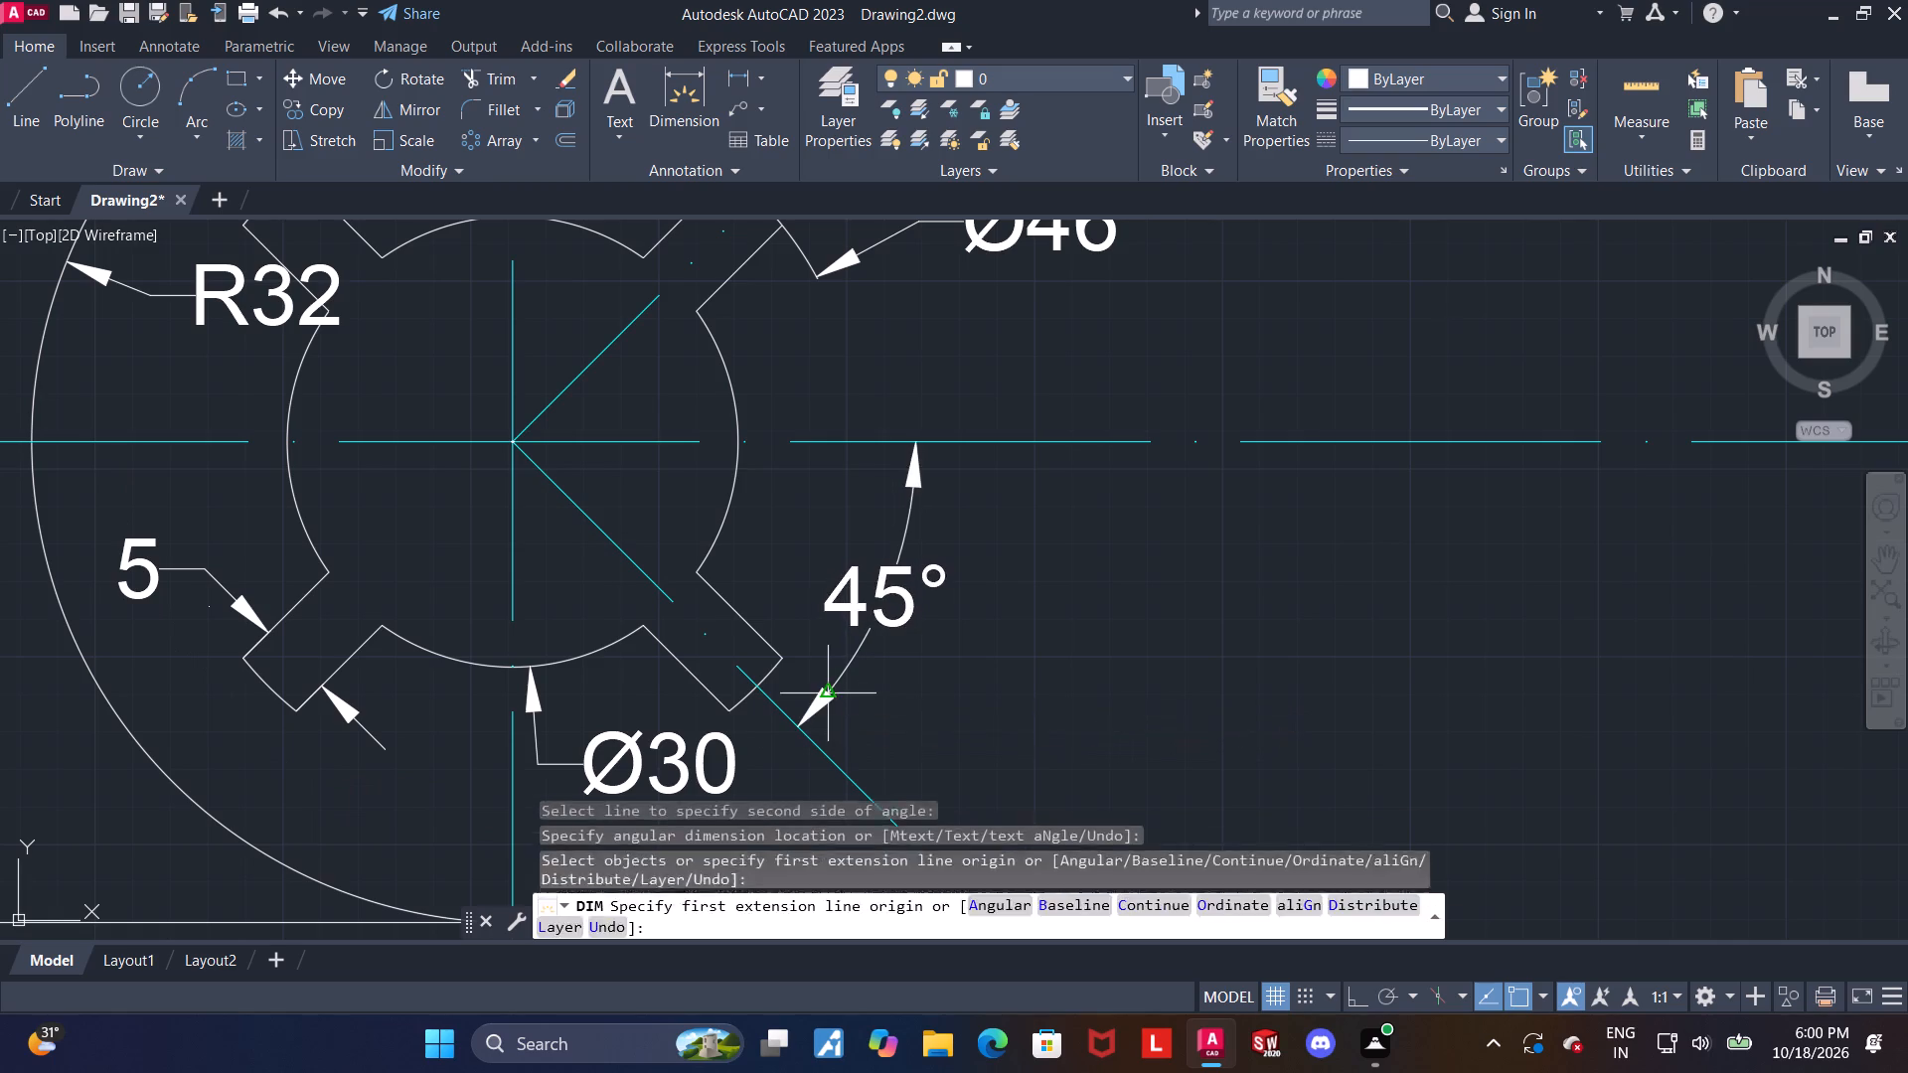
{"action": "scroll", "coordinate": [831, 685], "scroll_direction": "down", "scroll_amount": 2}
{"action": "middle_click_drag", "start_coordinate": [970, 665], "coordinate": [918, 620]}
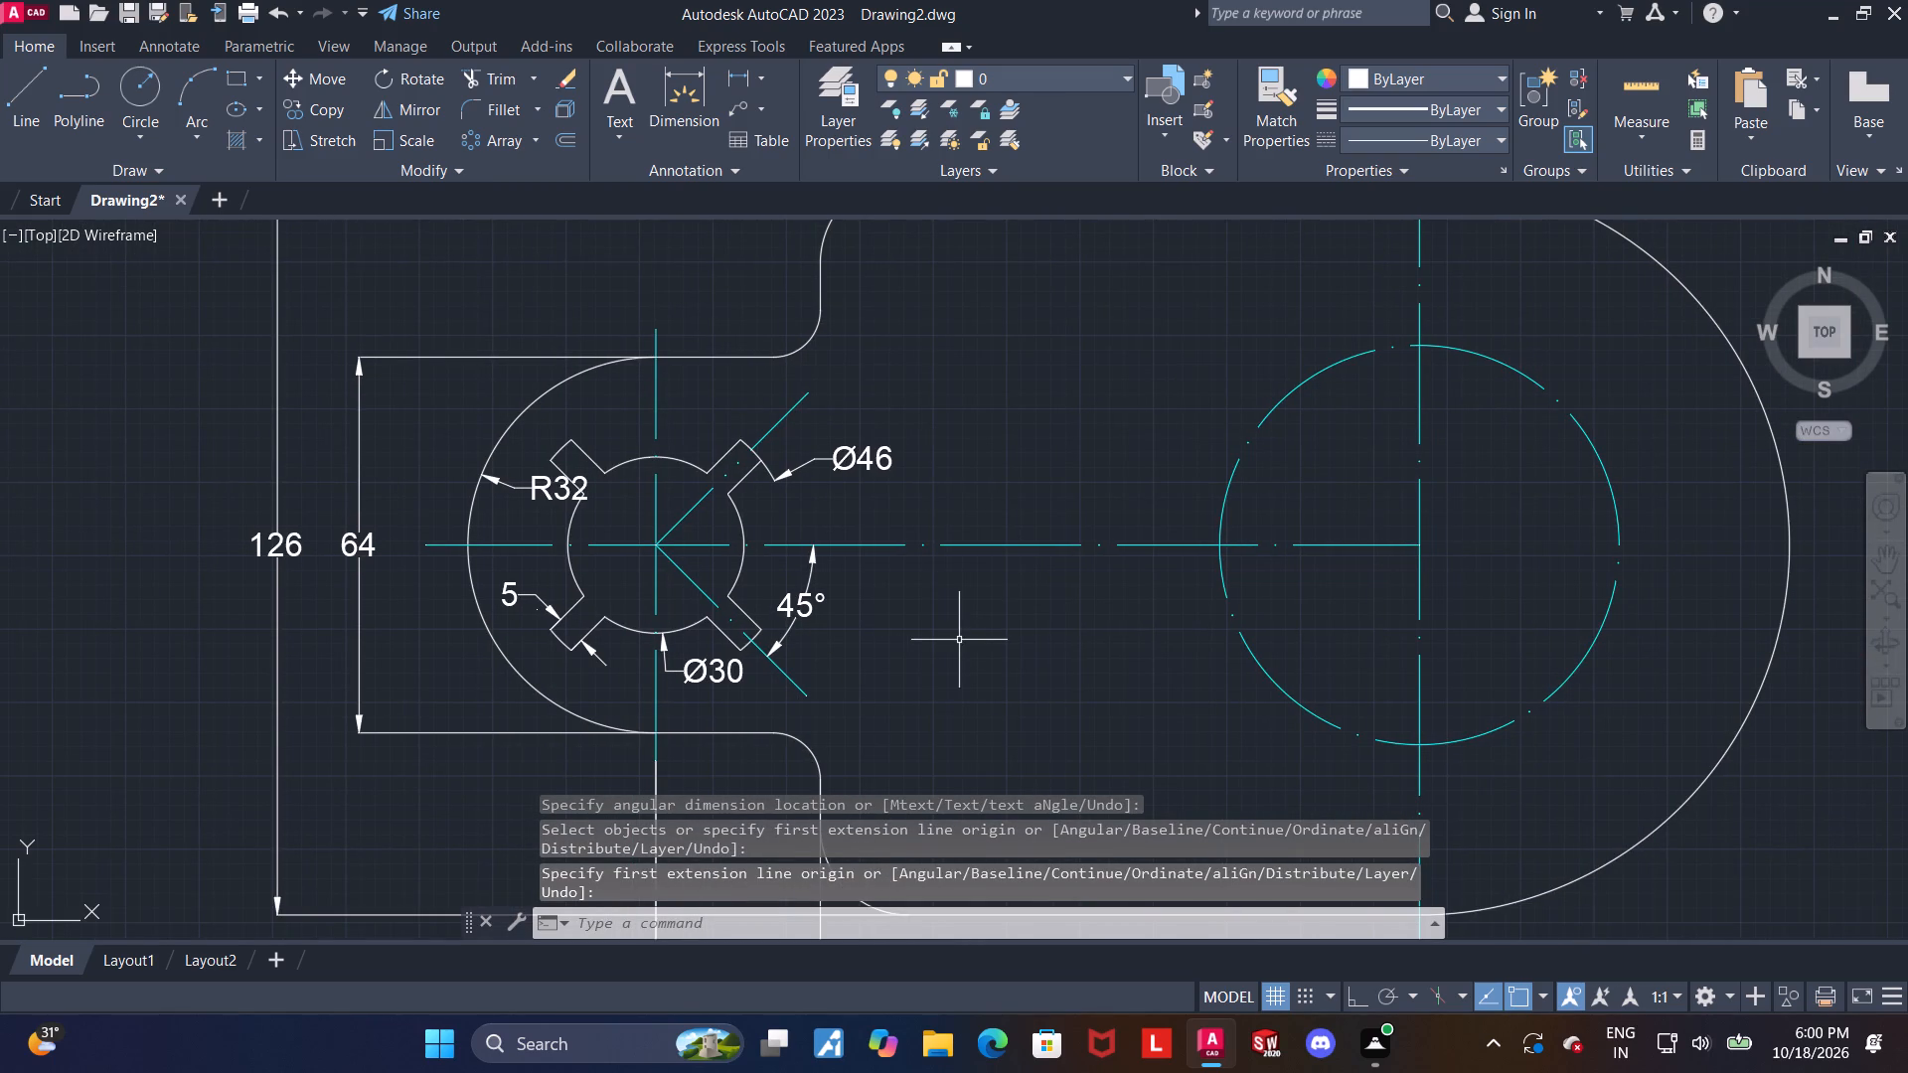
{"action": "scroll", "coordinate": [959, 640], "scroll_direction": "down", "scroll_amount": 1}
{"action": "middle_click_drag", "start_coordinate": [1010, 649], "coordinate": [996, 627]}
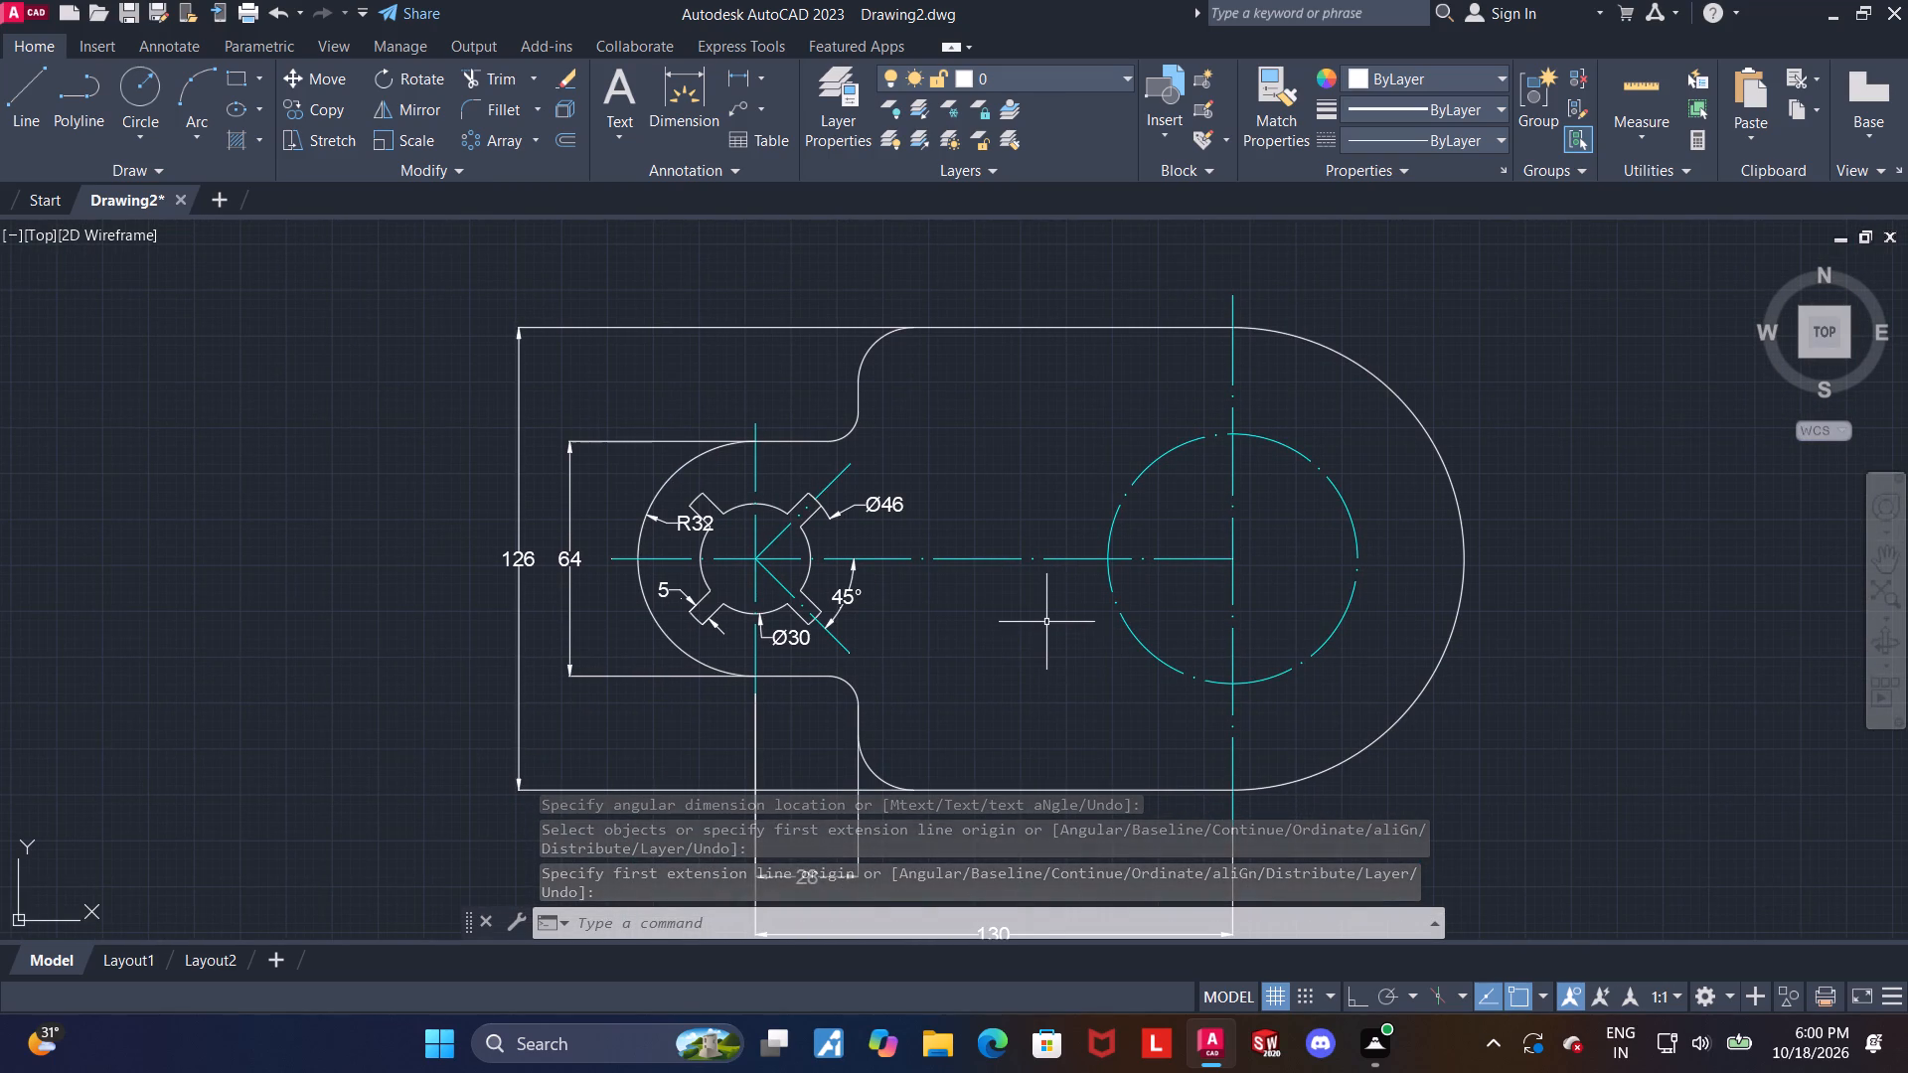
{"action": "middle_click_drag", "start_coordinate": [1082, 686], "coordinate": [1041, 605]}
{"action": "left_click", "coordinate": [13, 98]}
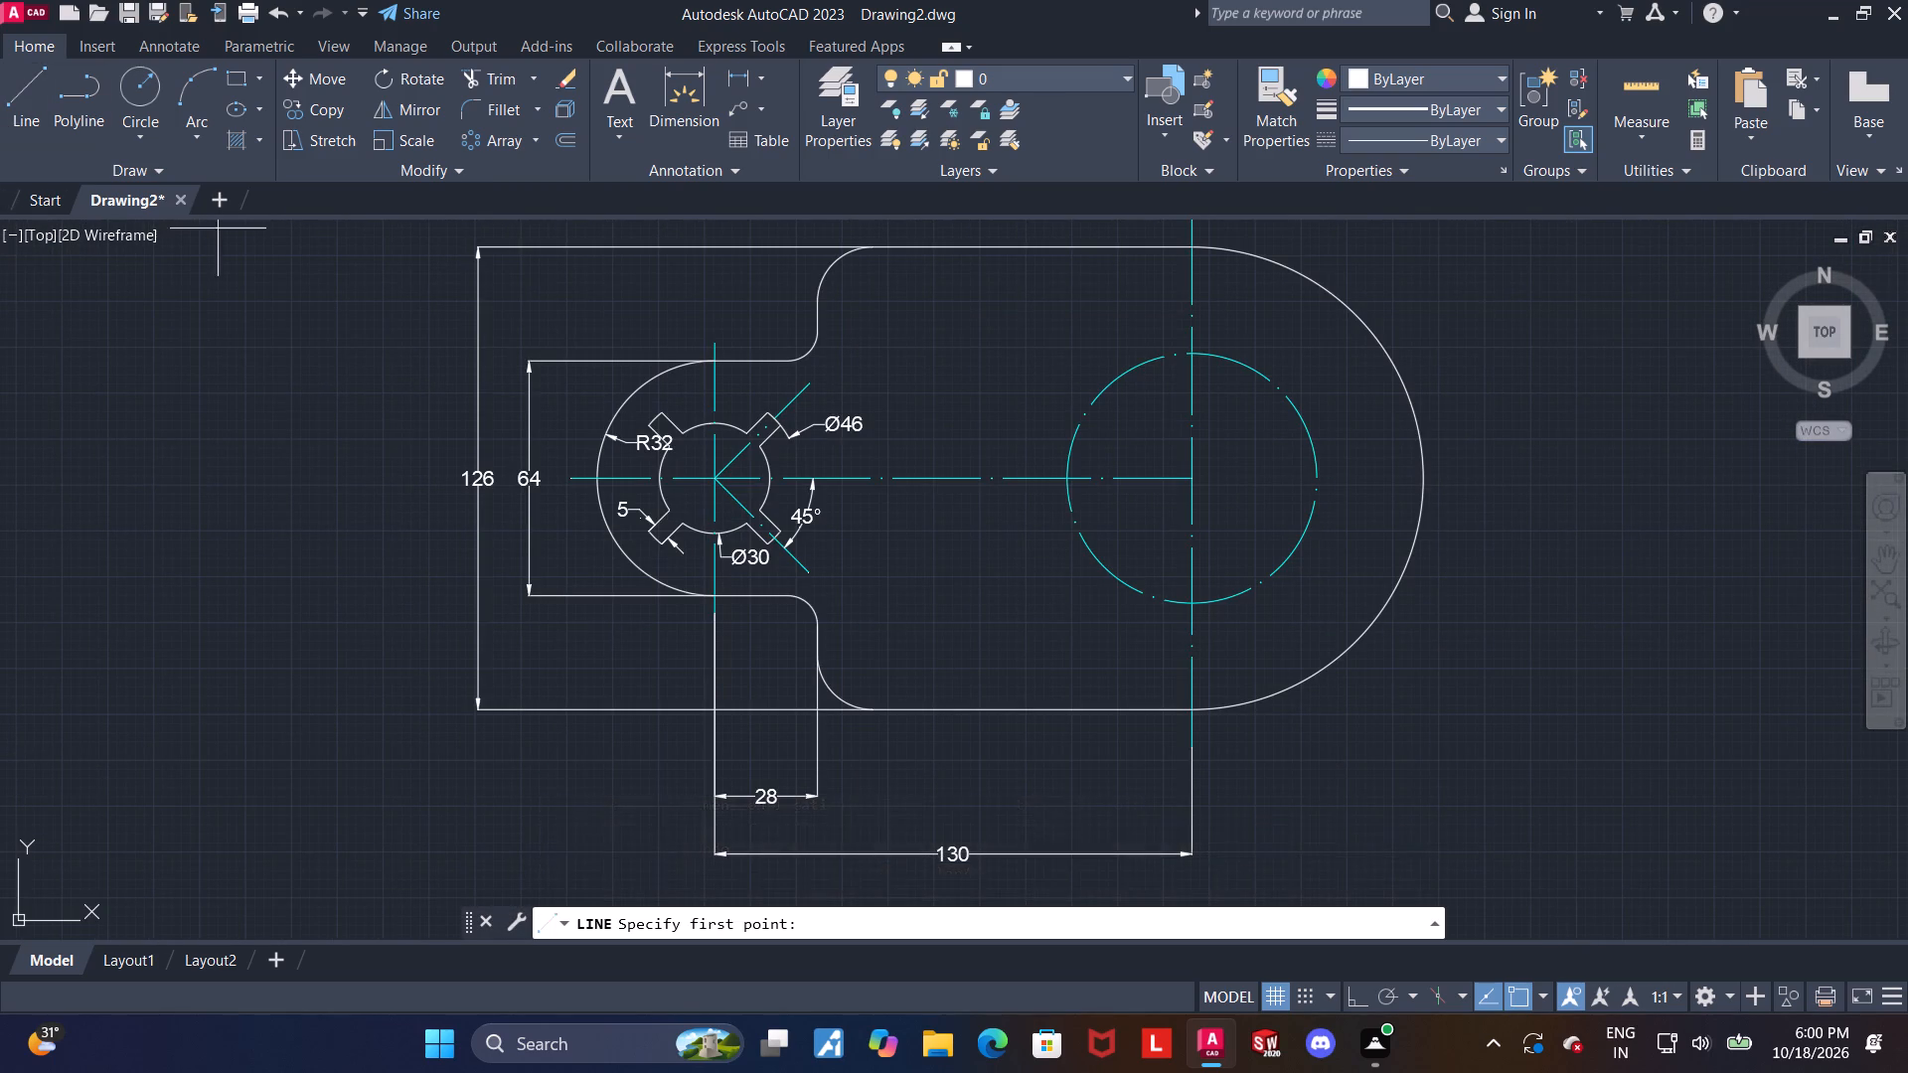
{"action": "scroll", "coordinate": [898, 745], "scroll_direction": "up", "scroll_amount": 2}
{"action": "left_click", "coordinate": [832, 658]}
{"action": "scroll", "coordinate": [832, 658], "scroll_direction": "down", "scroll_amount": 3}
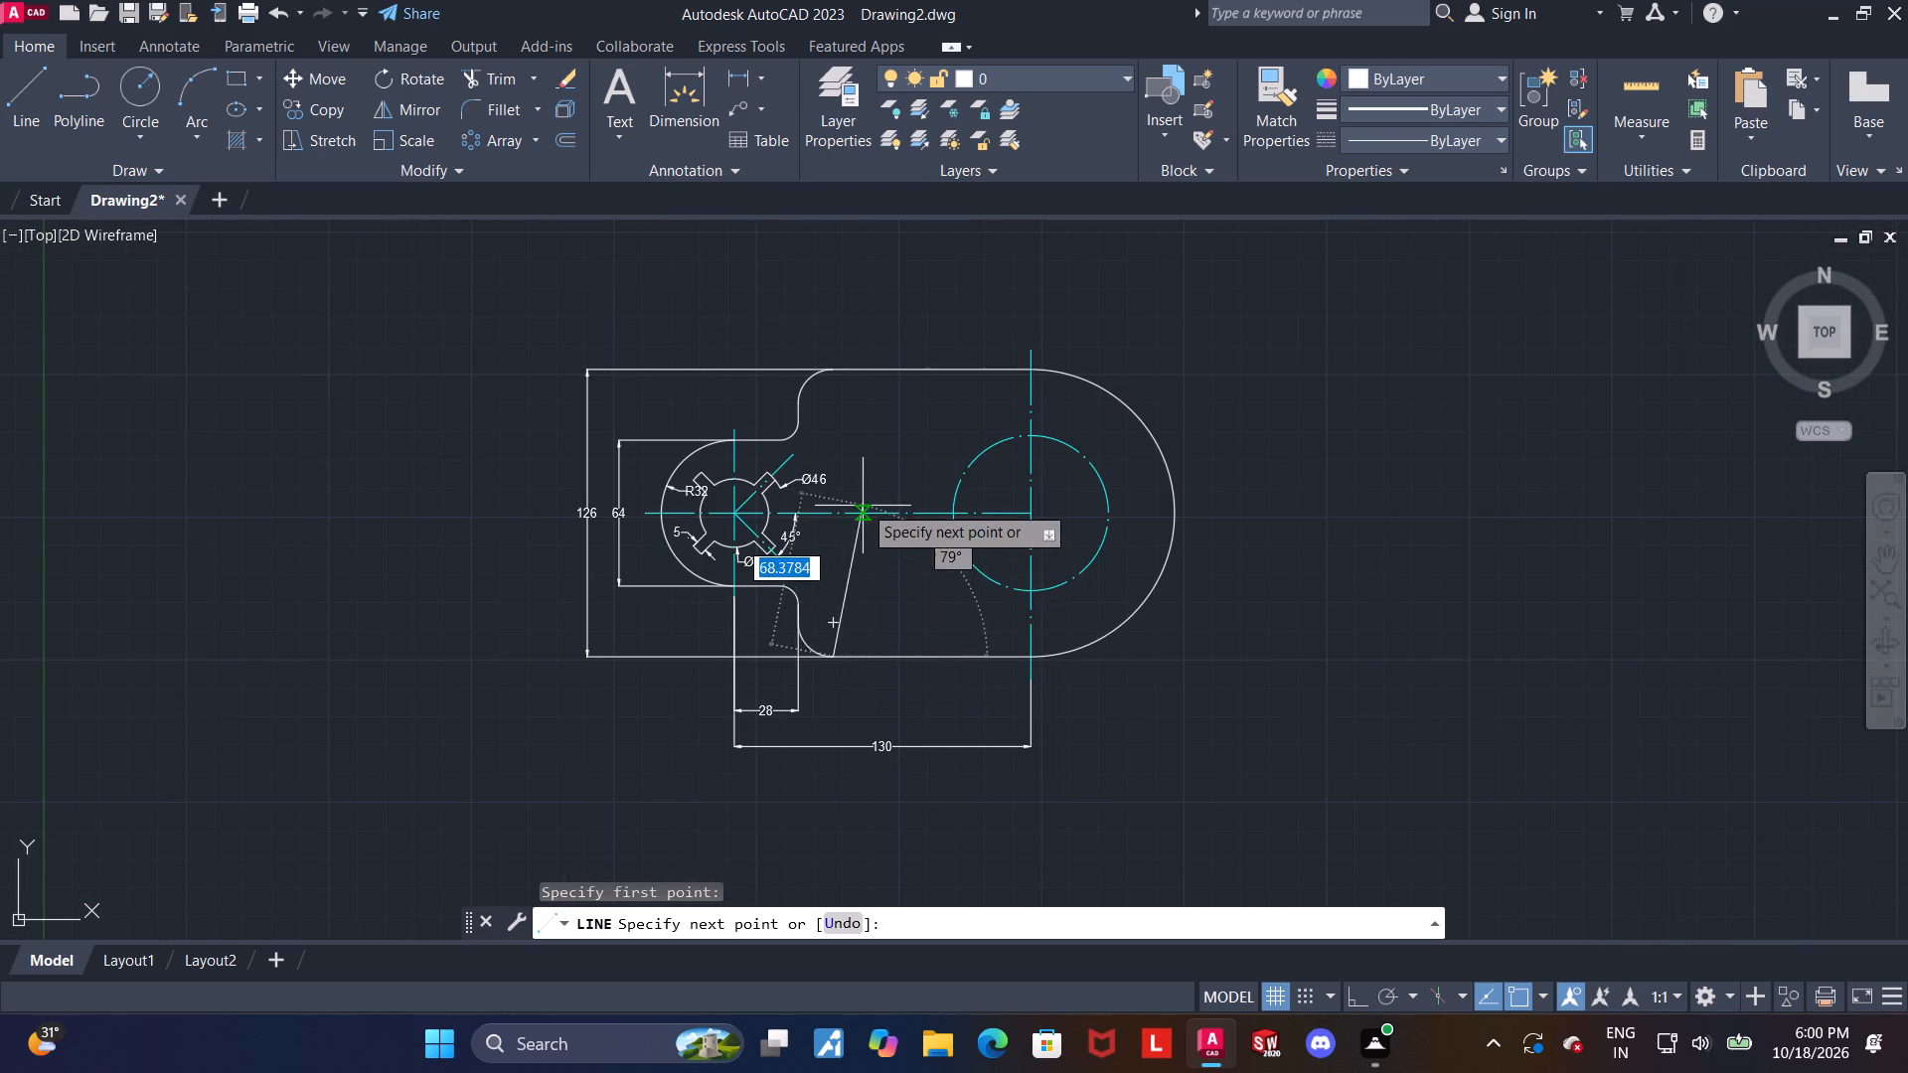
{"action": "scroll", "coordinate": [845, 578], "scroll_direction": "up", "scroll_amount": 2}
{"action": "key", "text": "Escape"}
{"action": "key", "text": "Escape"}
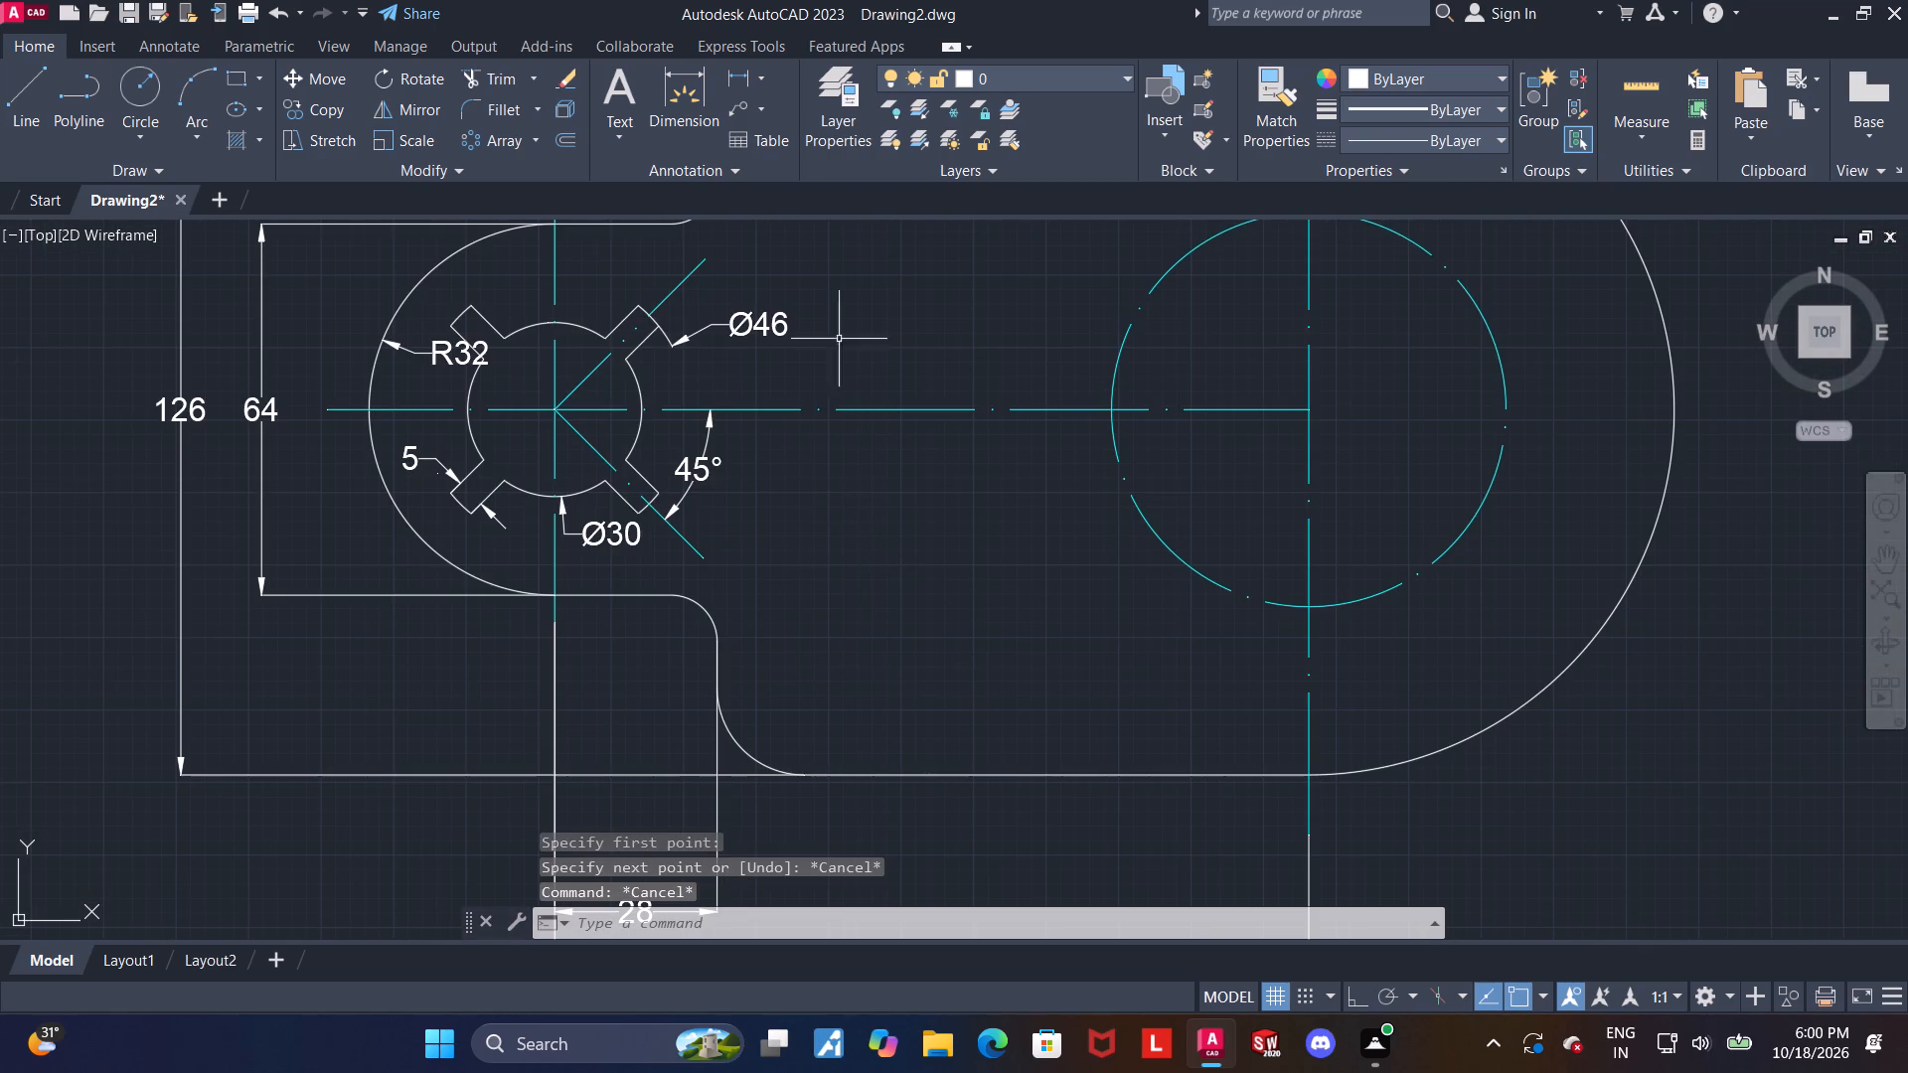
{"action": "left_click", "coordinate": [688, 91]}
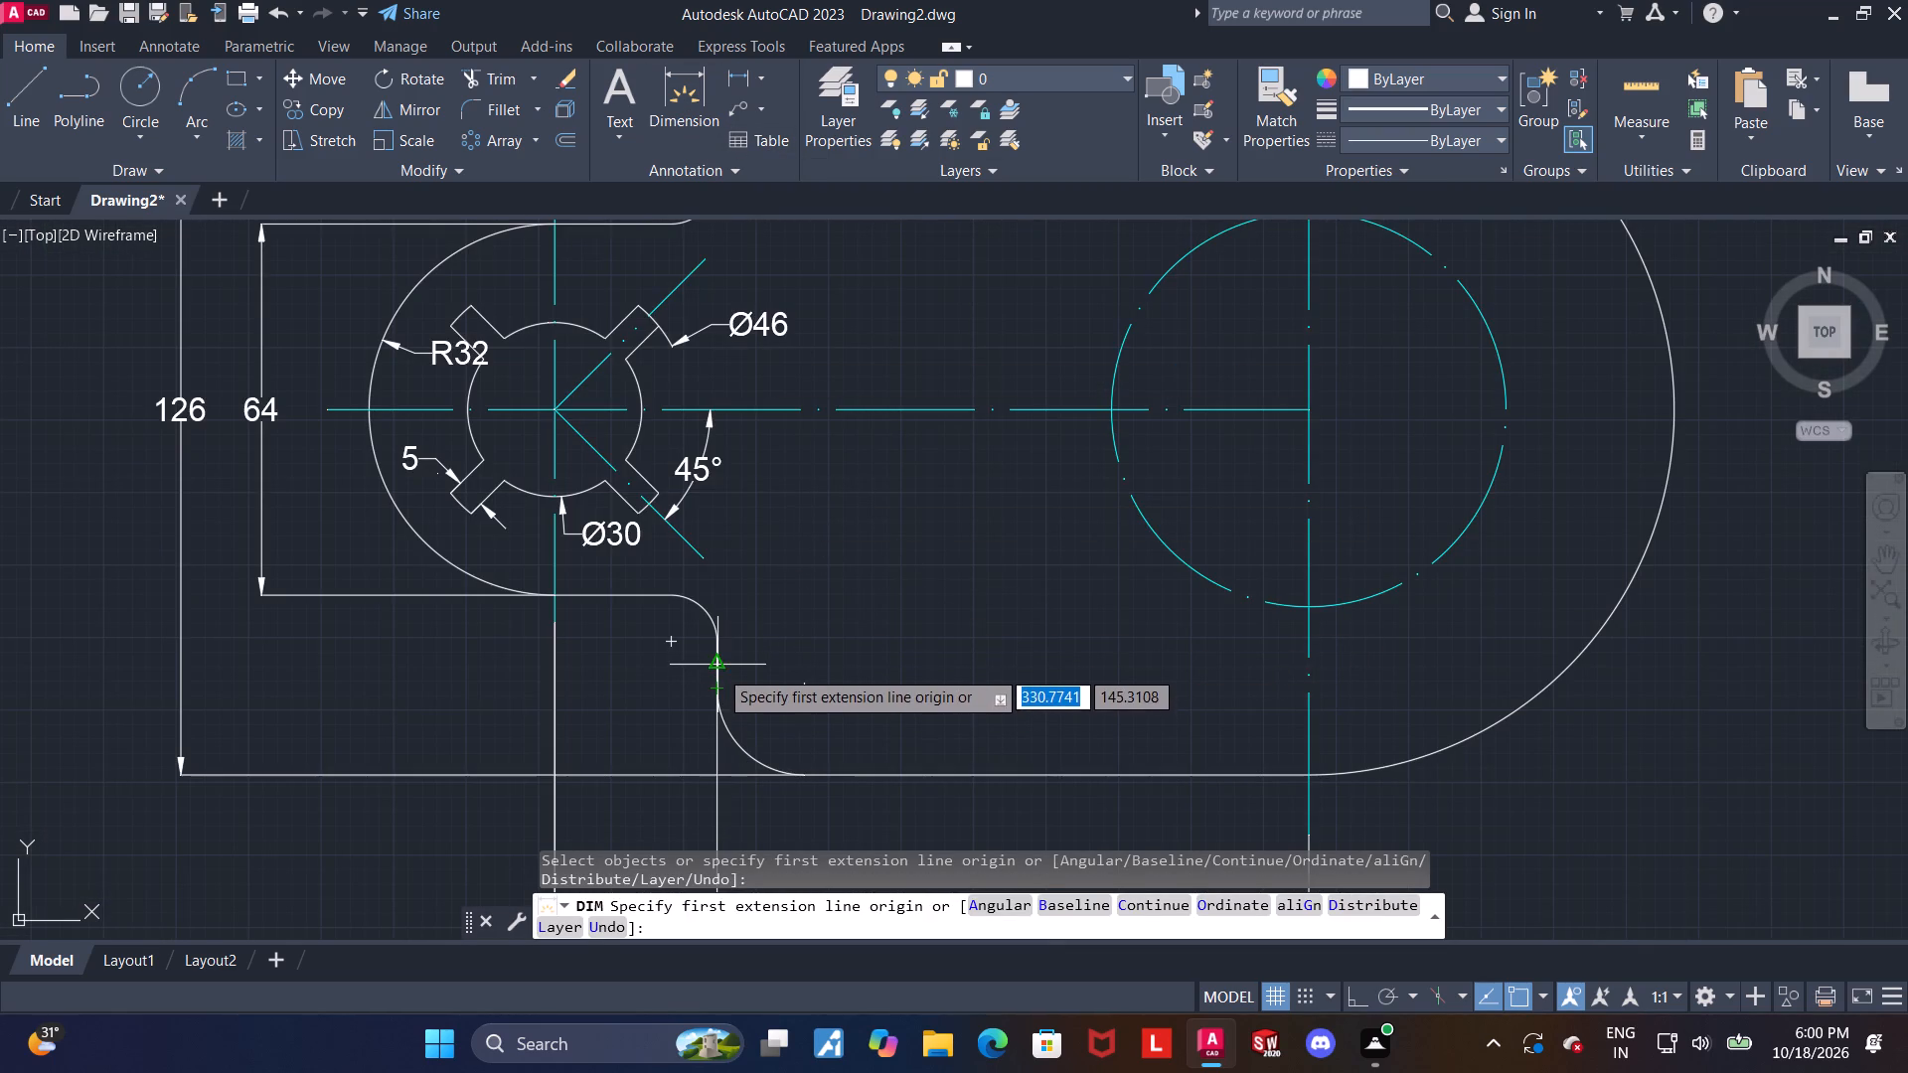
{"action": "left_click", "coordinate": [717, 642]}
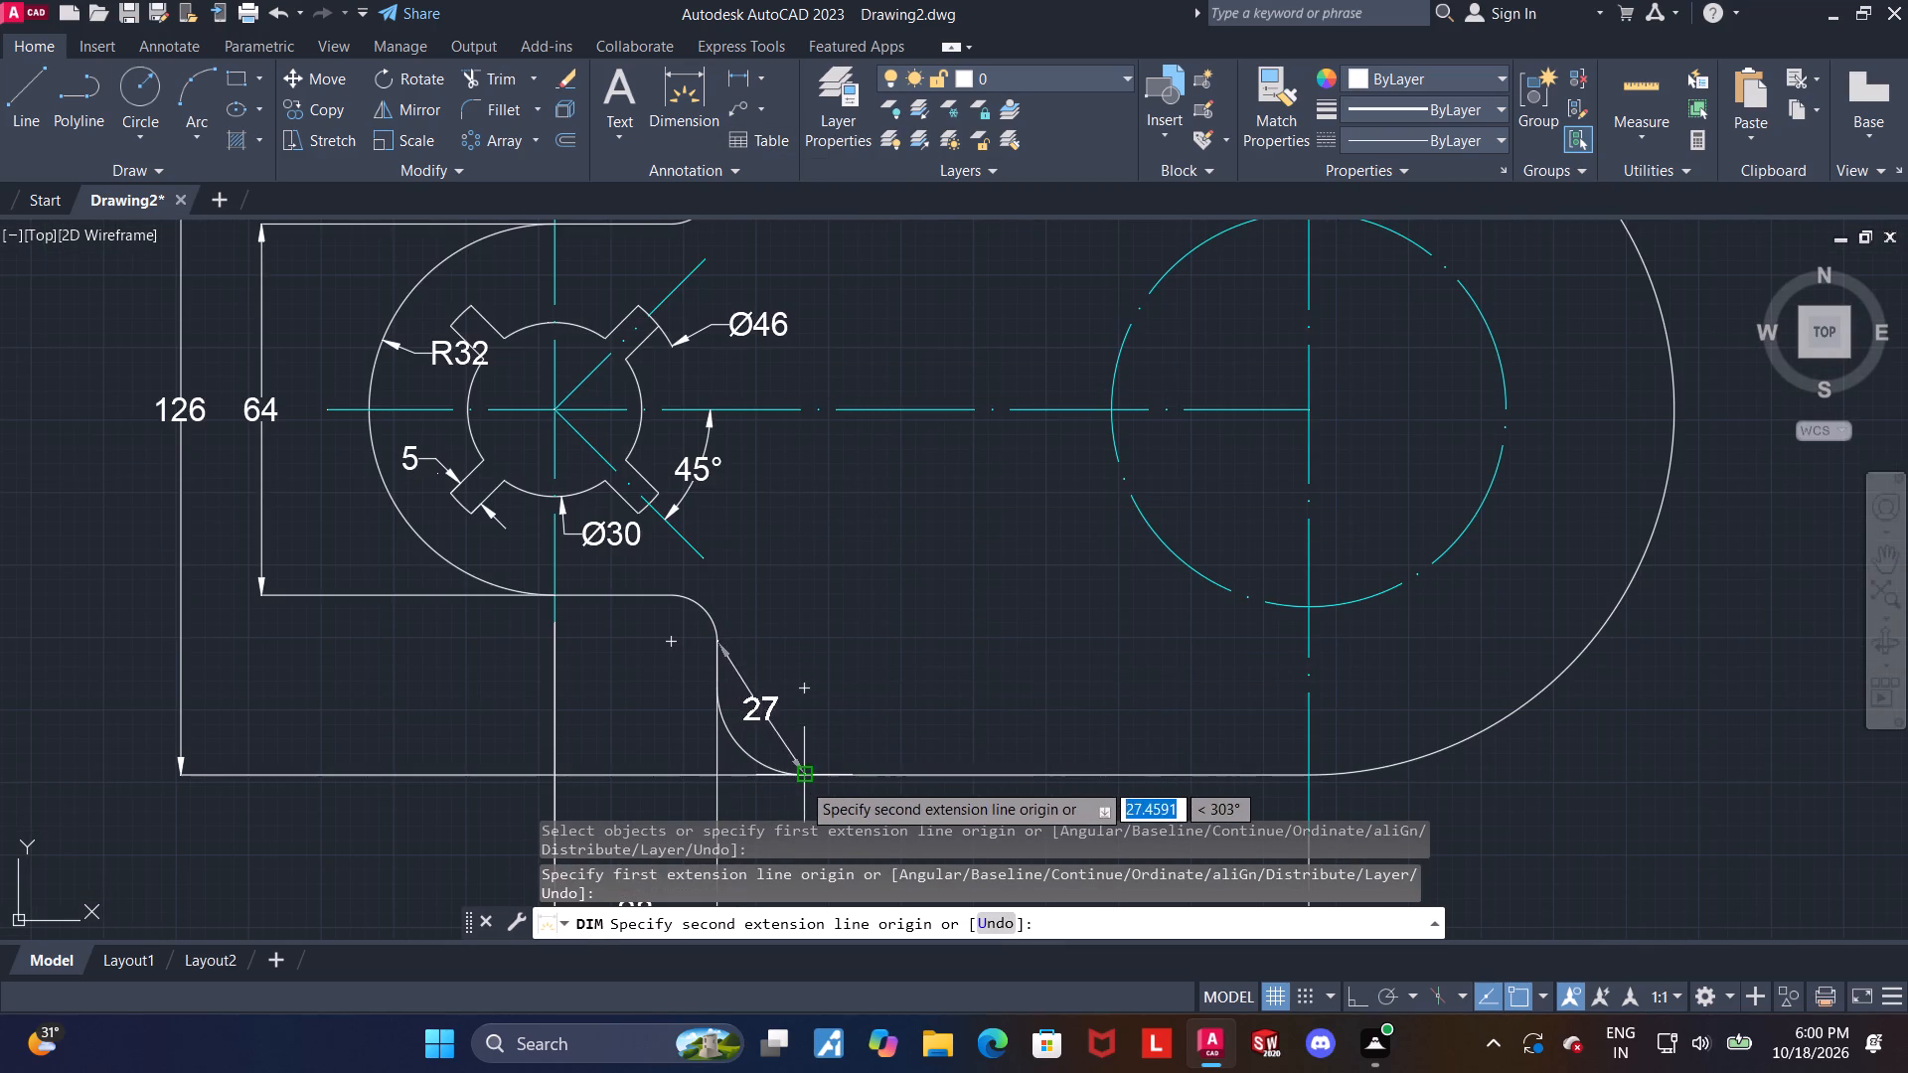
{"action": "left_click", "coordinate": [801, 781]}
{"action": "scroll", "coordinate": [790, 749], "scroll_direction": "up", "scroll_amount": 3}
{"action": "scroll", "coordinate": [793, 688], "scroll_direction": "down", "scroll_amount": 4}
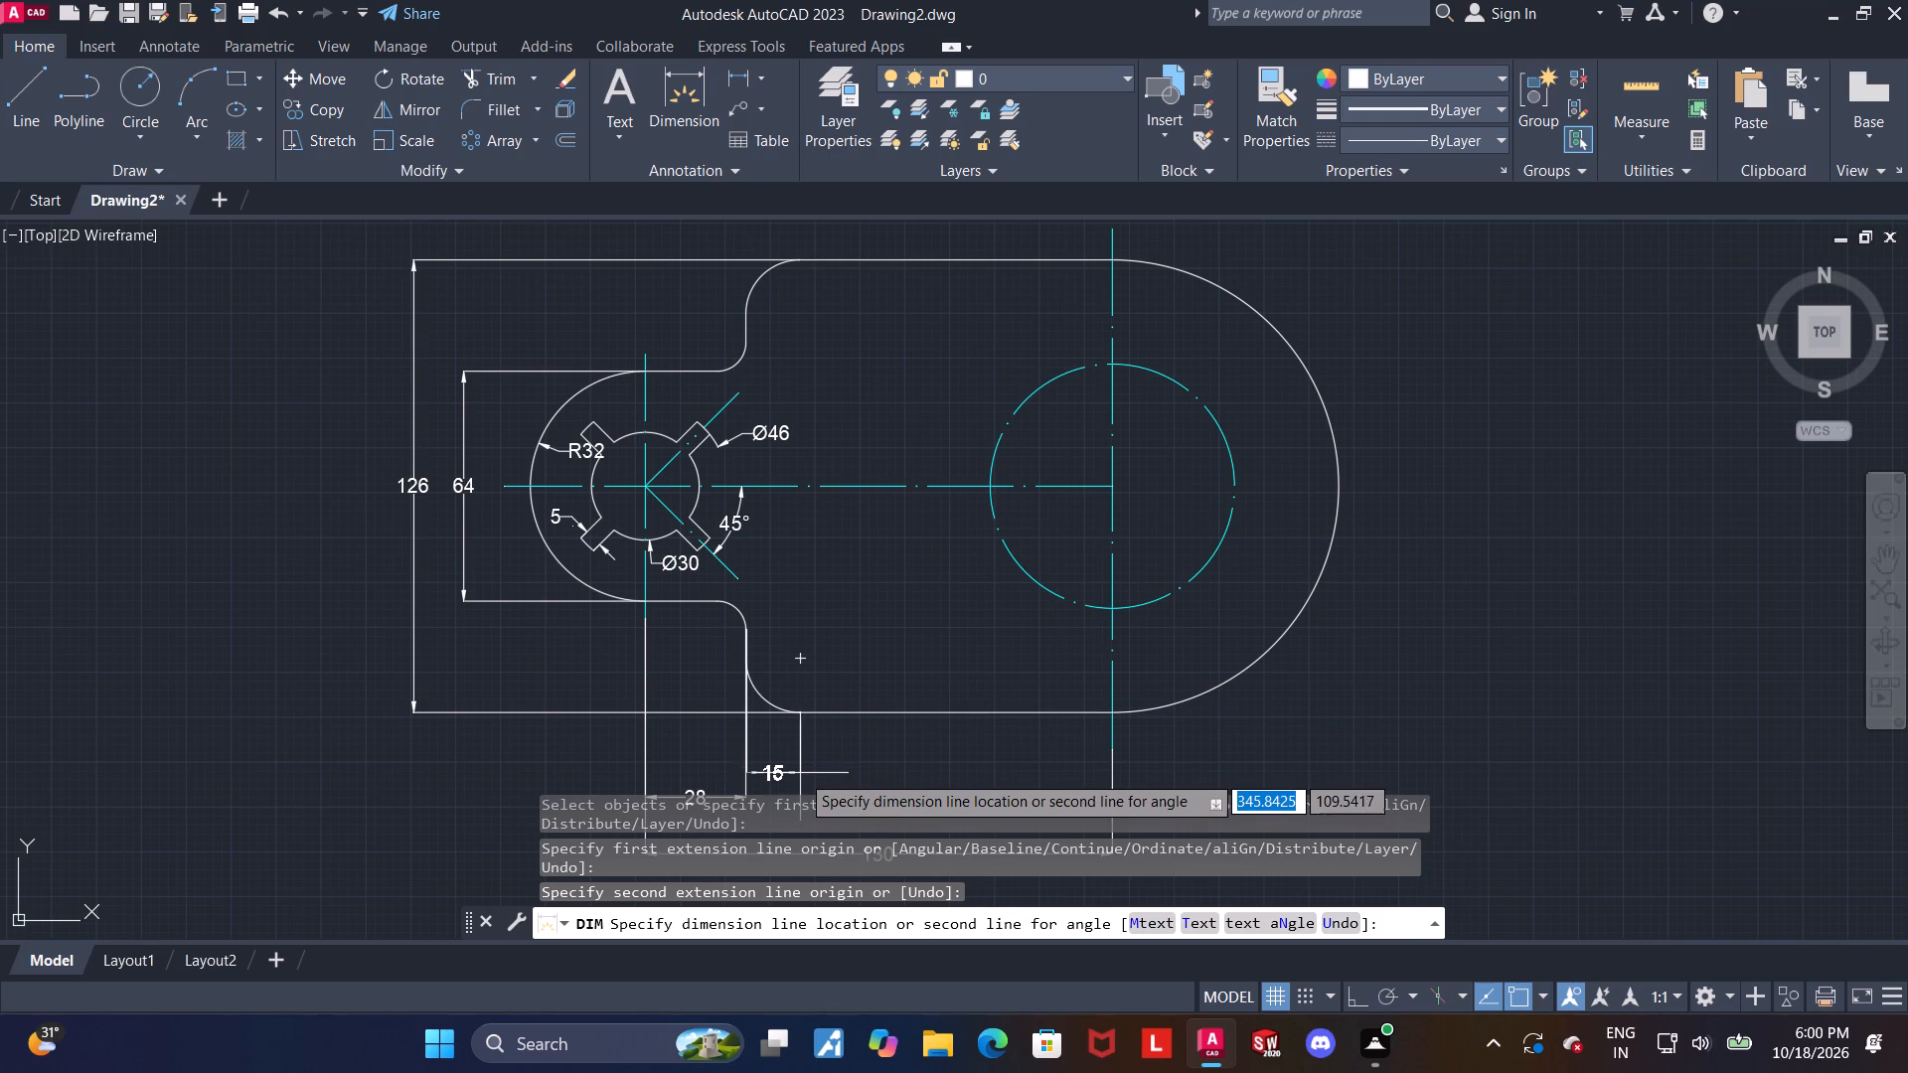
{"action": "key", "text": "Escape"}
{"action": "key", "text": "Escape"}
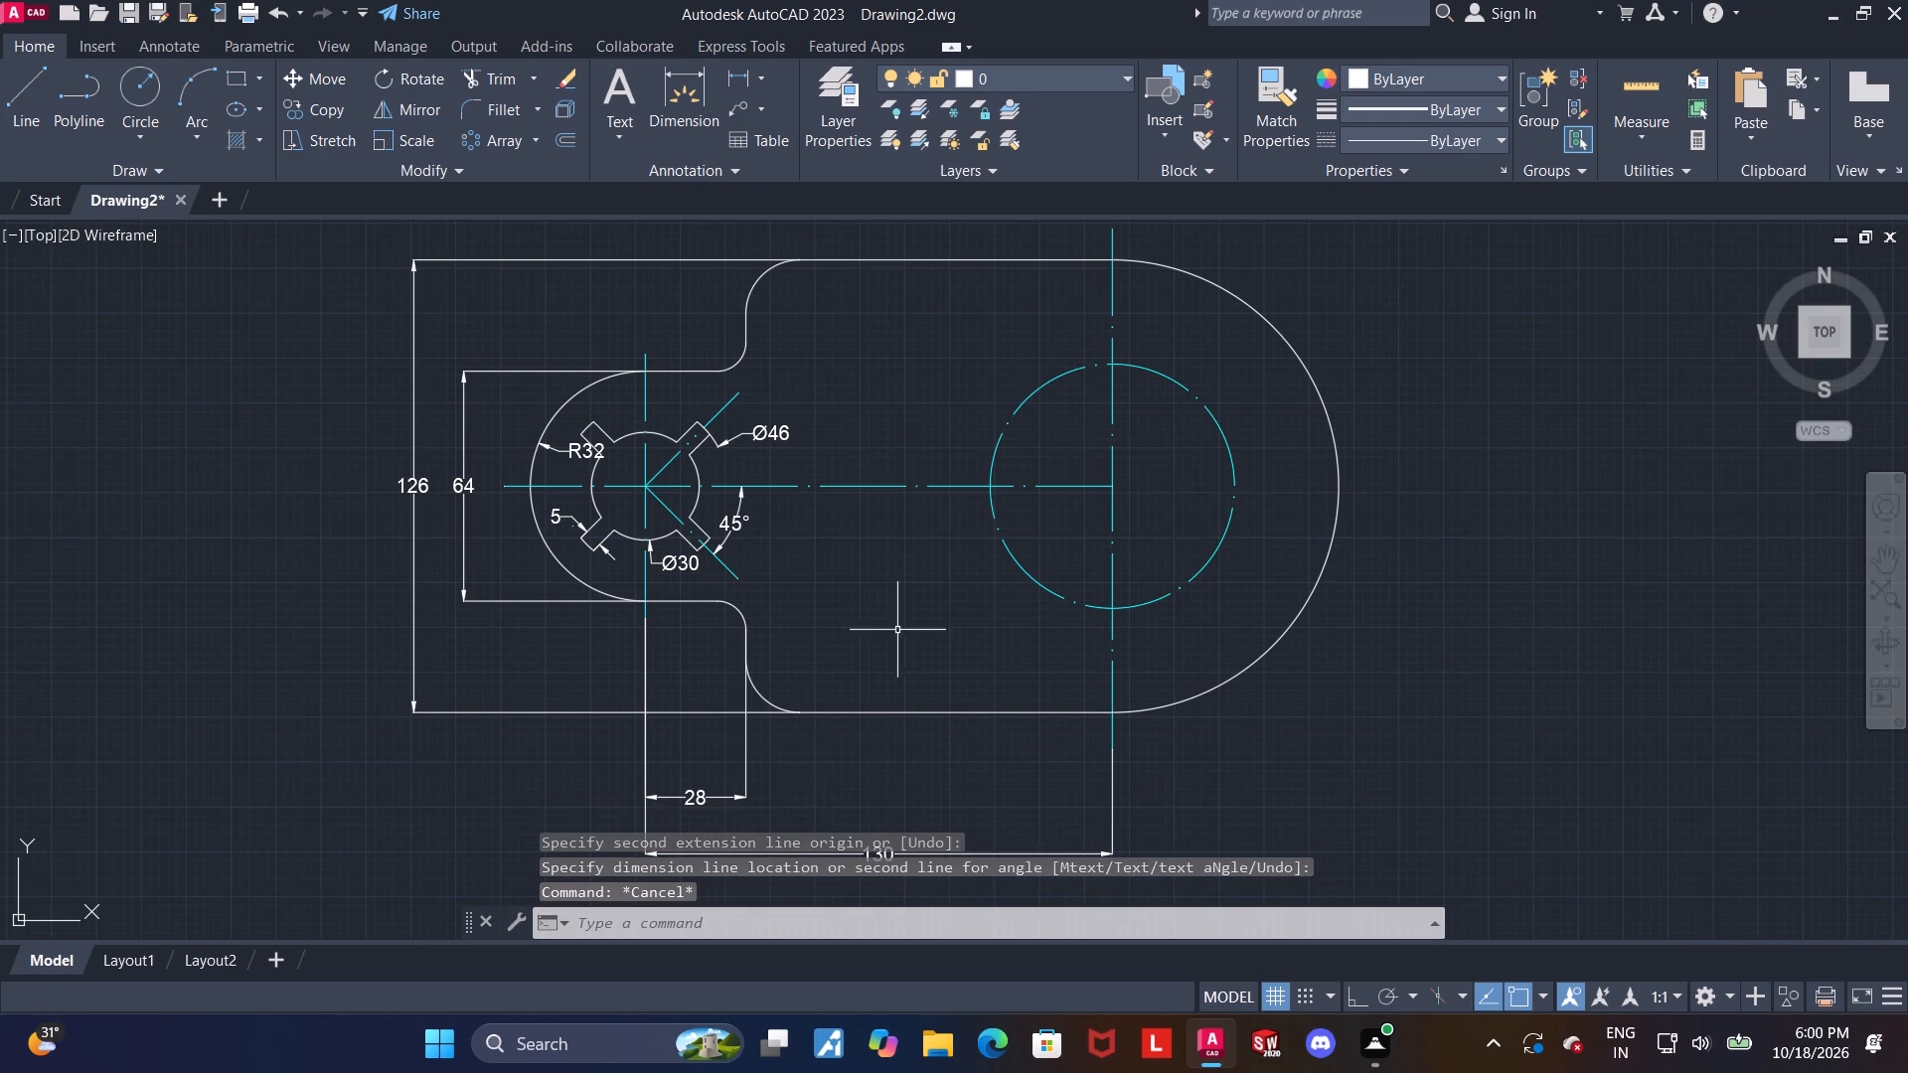
Draw a vertical construction line about 100 units long from the lower fillet's end on the bottom edge up past the horizontal centre line.
{"action": "middle_click_drag", "start_coordinate": [892, 629], "coordinate": [893, 639]}
{"action": "left_click", "coordinate": [15, 81]}
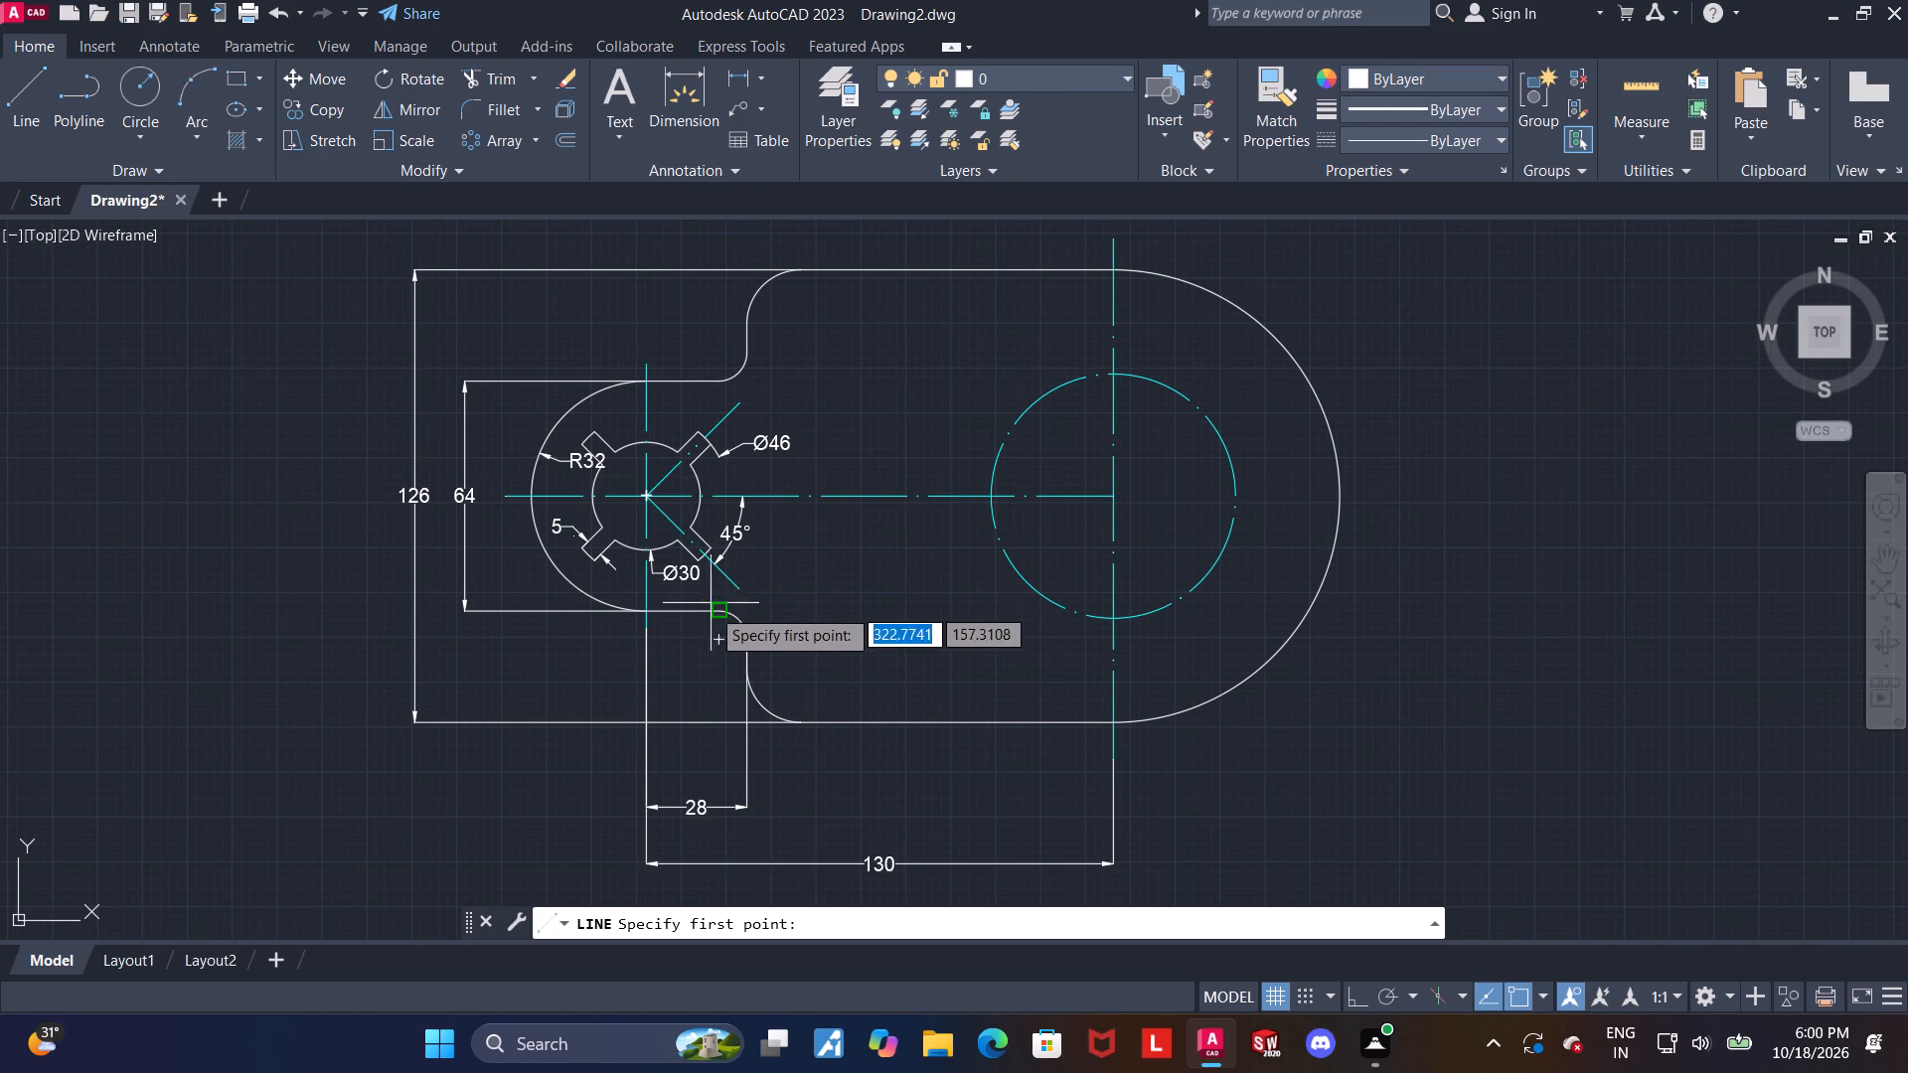
{"action": "left_click", "coordinate": [796, 716]}
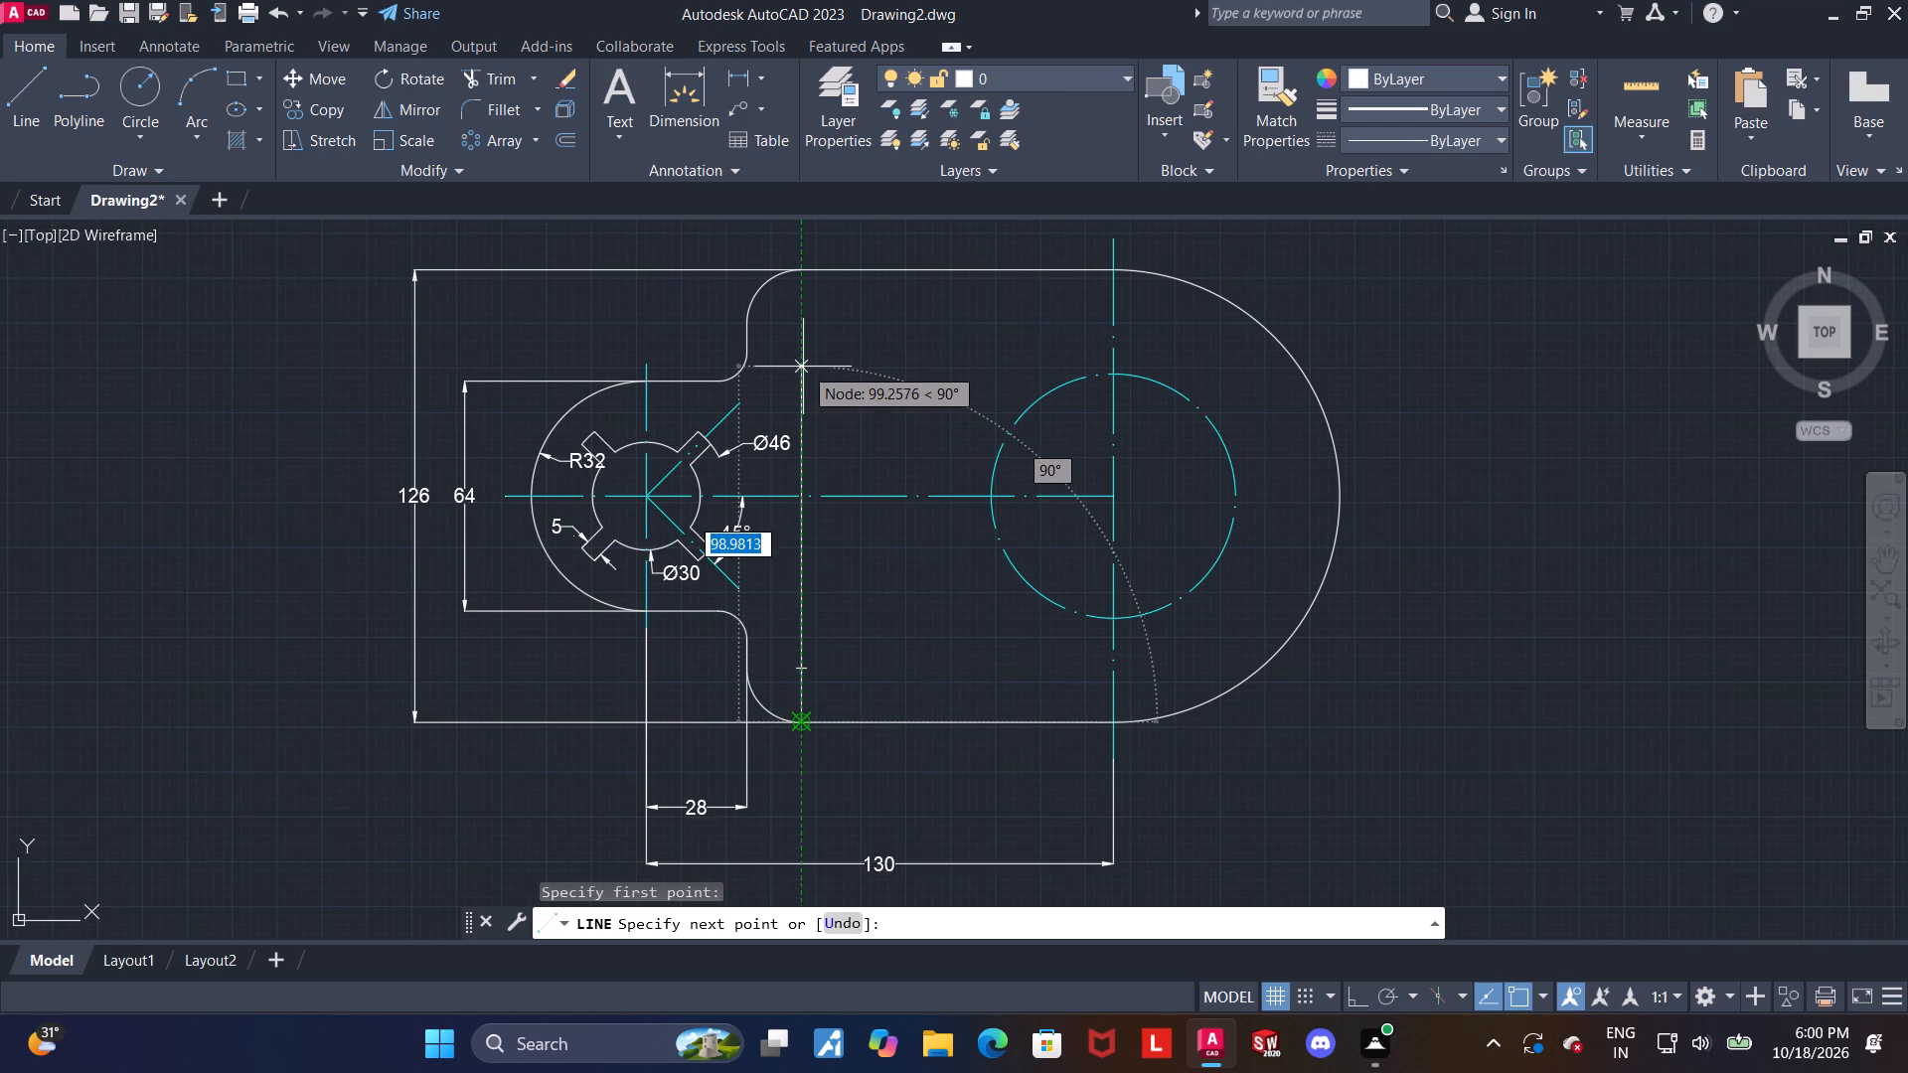
{"action": "scroll", "coordinate": [803, 383], "scroll_direction": "down", "scroll_amount": 2}
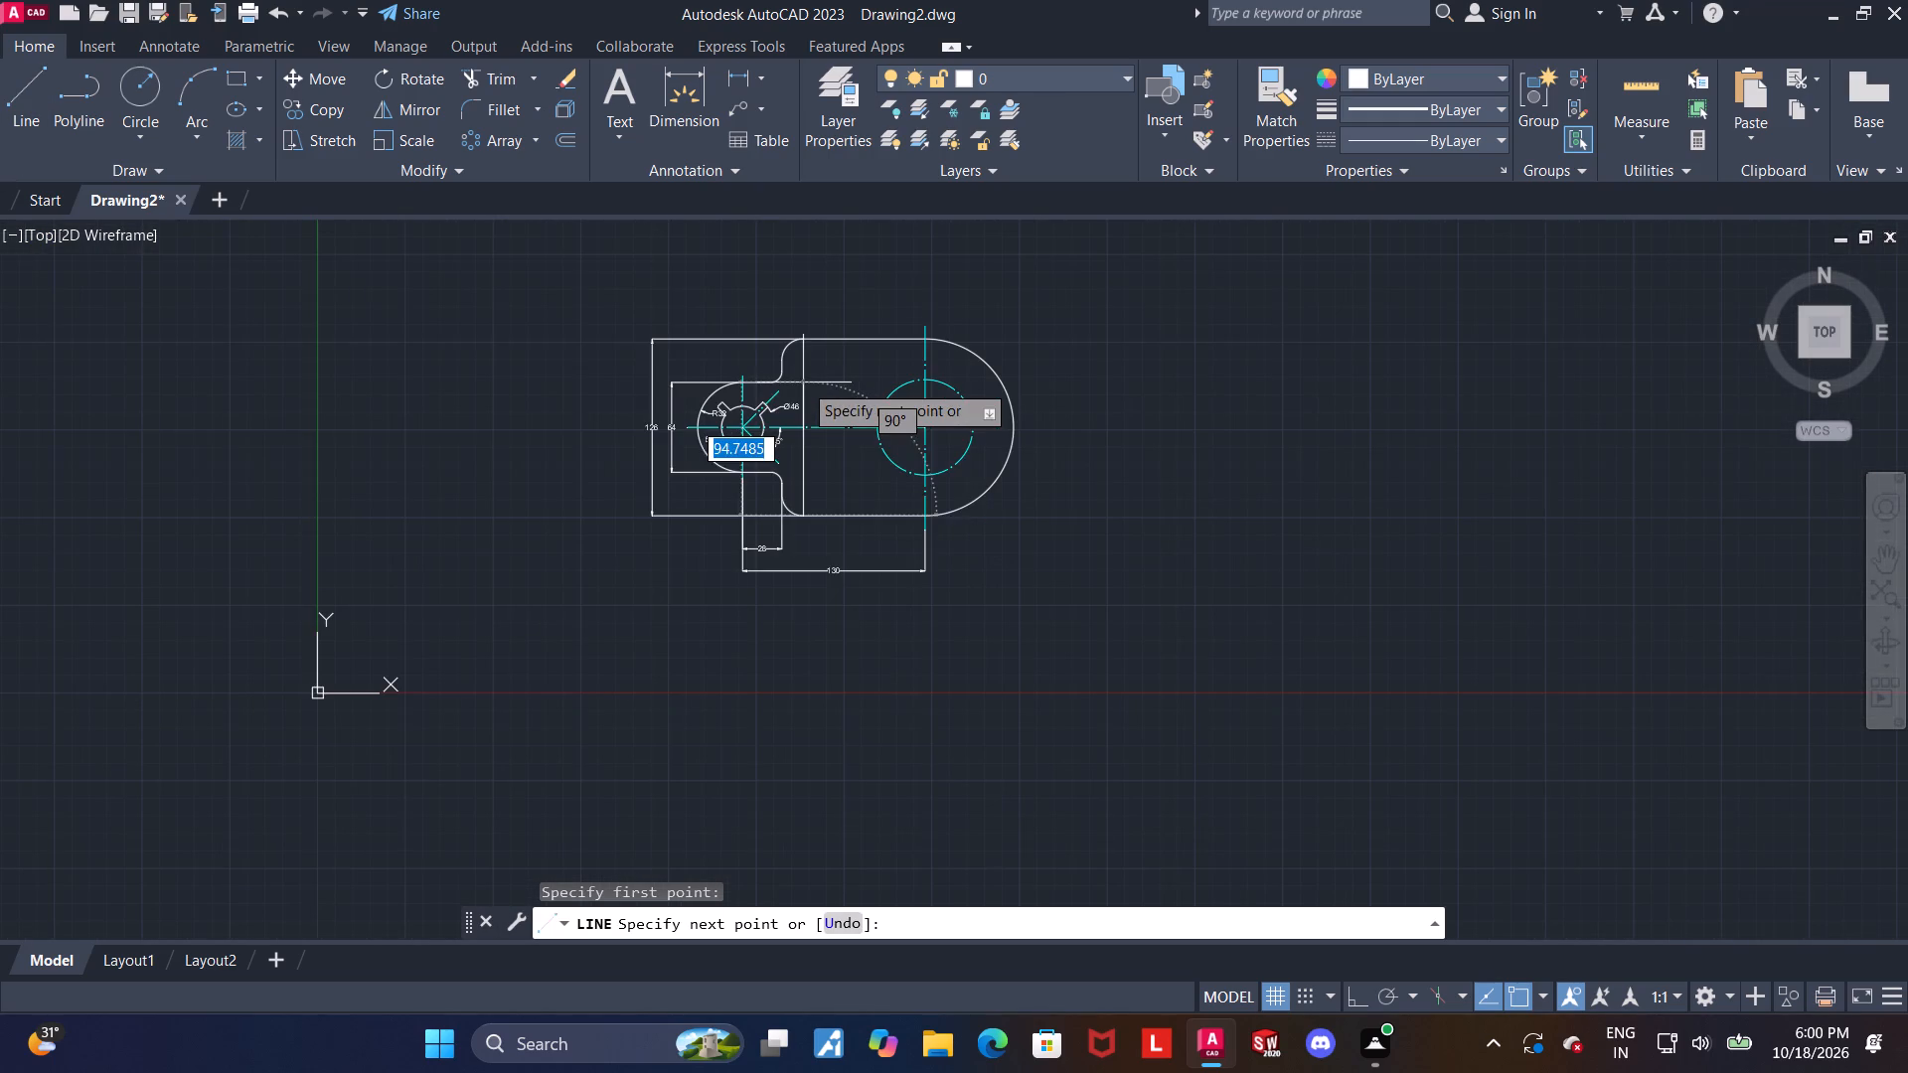
{"action": "scroll", "coordinate": [814, 412], "scroll_direction": "up", "scroll_amount": 2}
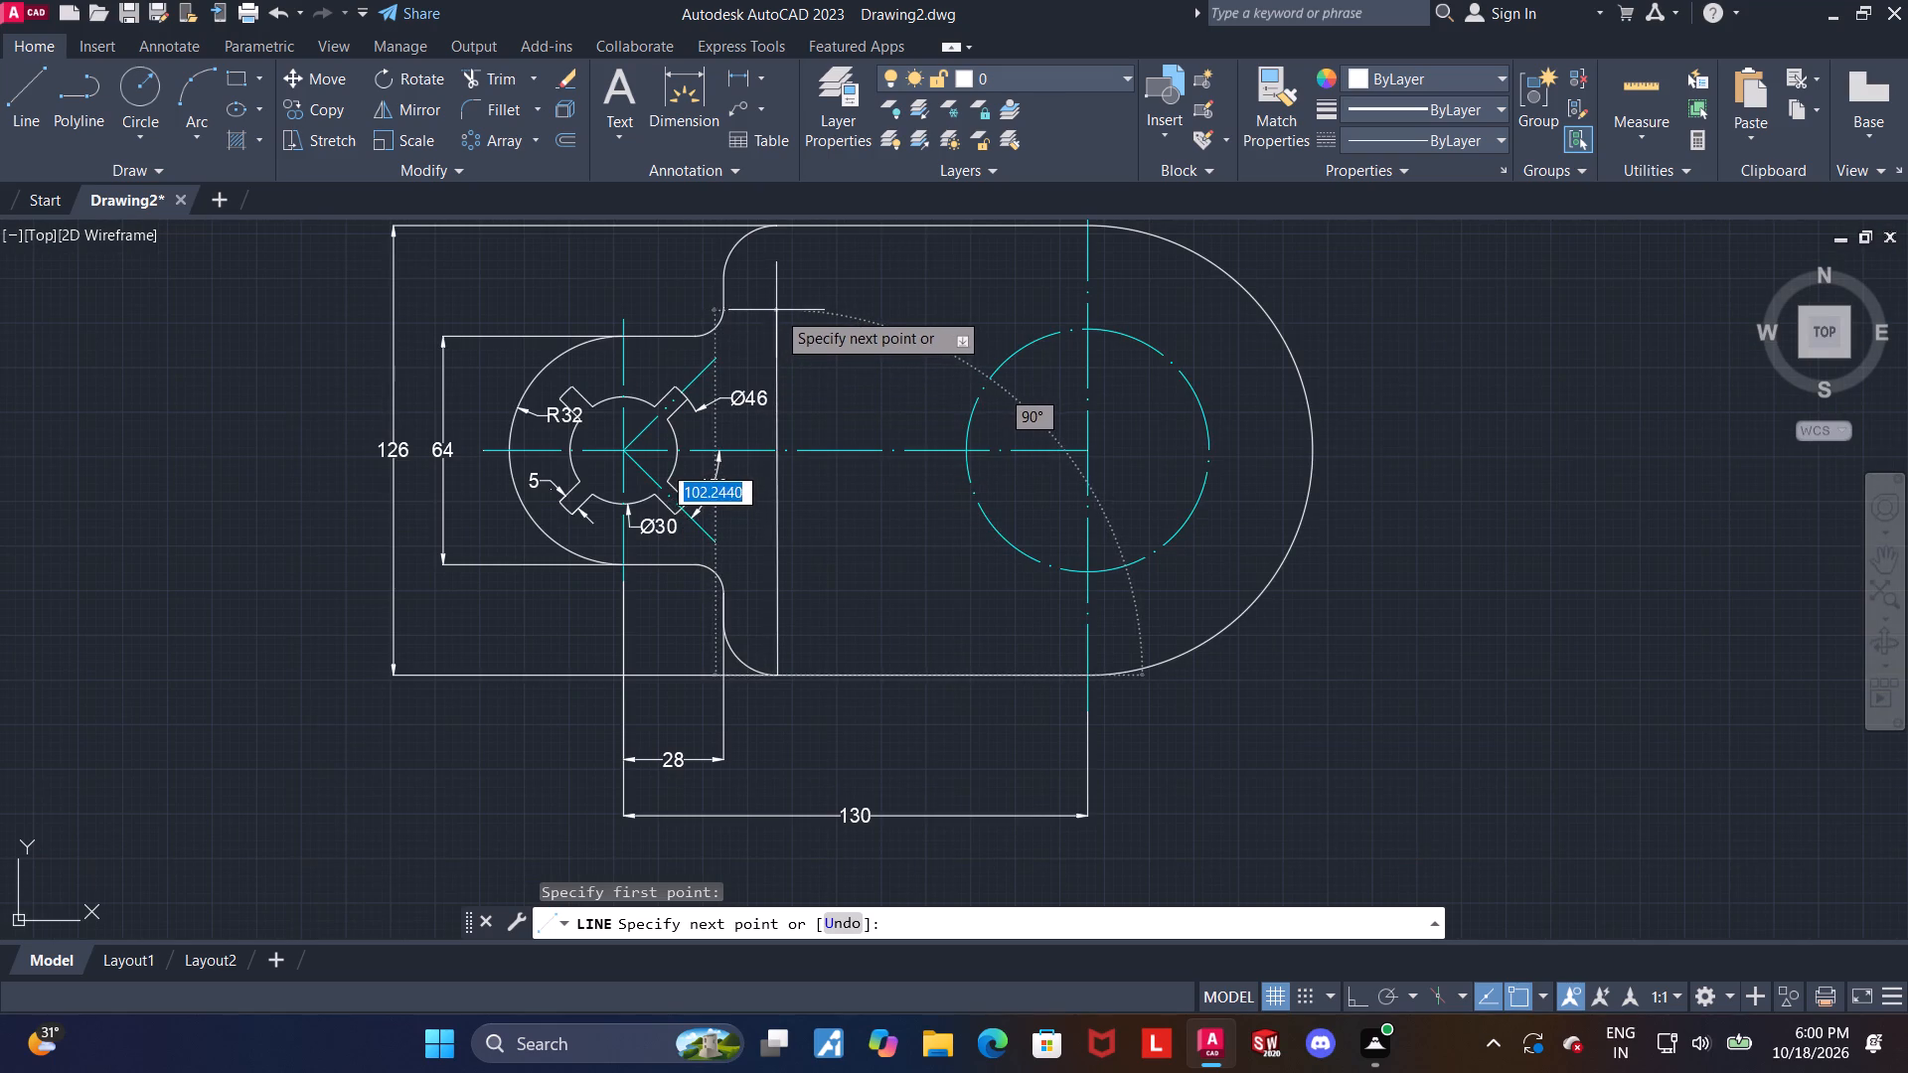
{"action": "key", "text": "F8"}
{"action": "left_click", "coordinate": [786, 304]}
{"action": "key", "text": "Escape"}
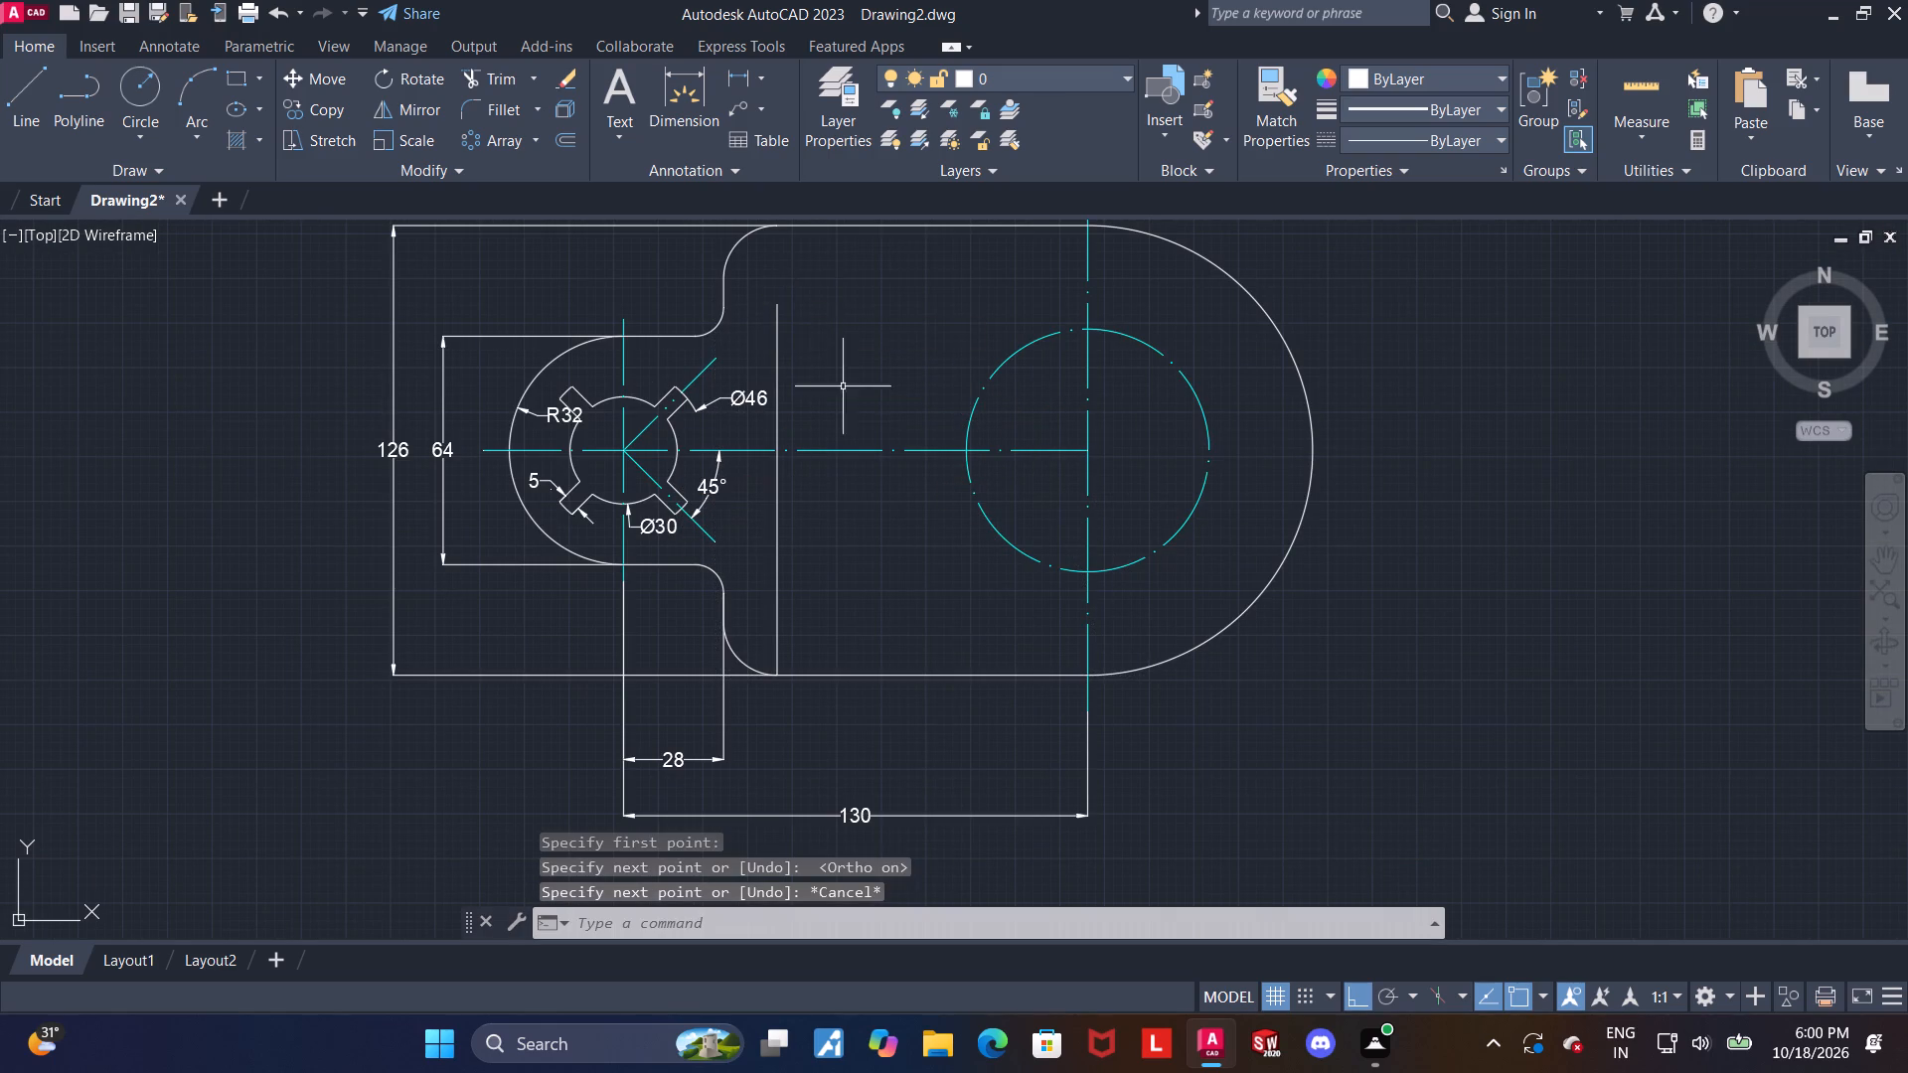
Draw a 35-unit vertical line upward from where the construction line crosses the horizontal centre line.
{"action": "scroll", "coordinate": [803, 384], "scroll_direction": "down", "scroll_amount": 2}
{"action": "middle_click_drag", "start_coordinate": [823, 365], "coordinate": [806, 439]}
{"action": "scroll", "coordinate": [798, 457], "scroll_direction": "up", "scroll_amount": 3}
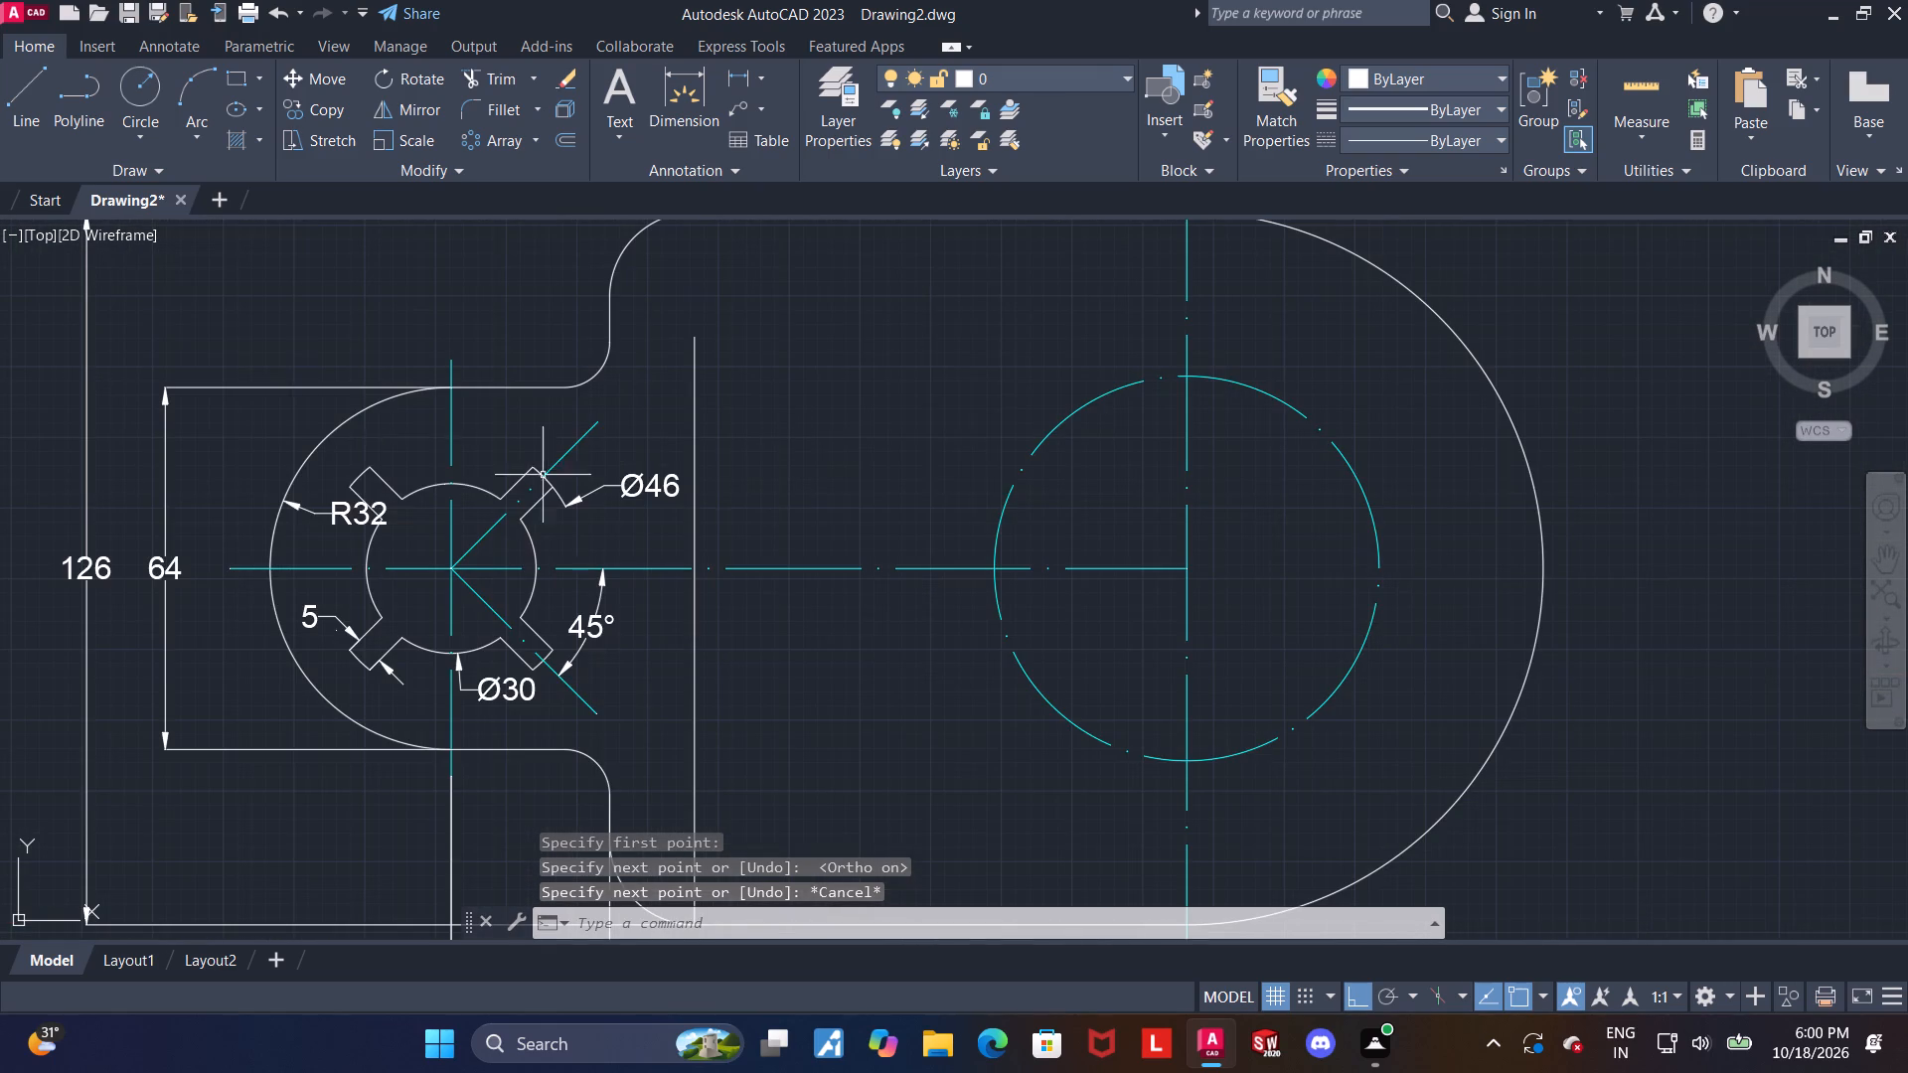
{"action": "key", "text": "Escape"}
{"action": "left_click", "coordinate": [11, 89]}
{"action": "scroll", "coordinate": [697, 573], "scroll_direction": "up", "scroll_amount": 3}
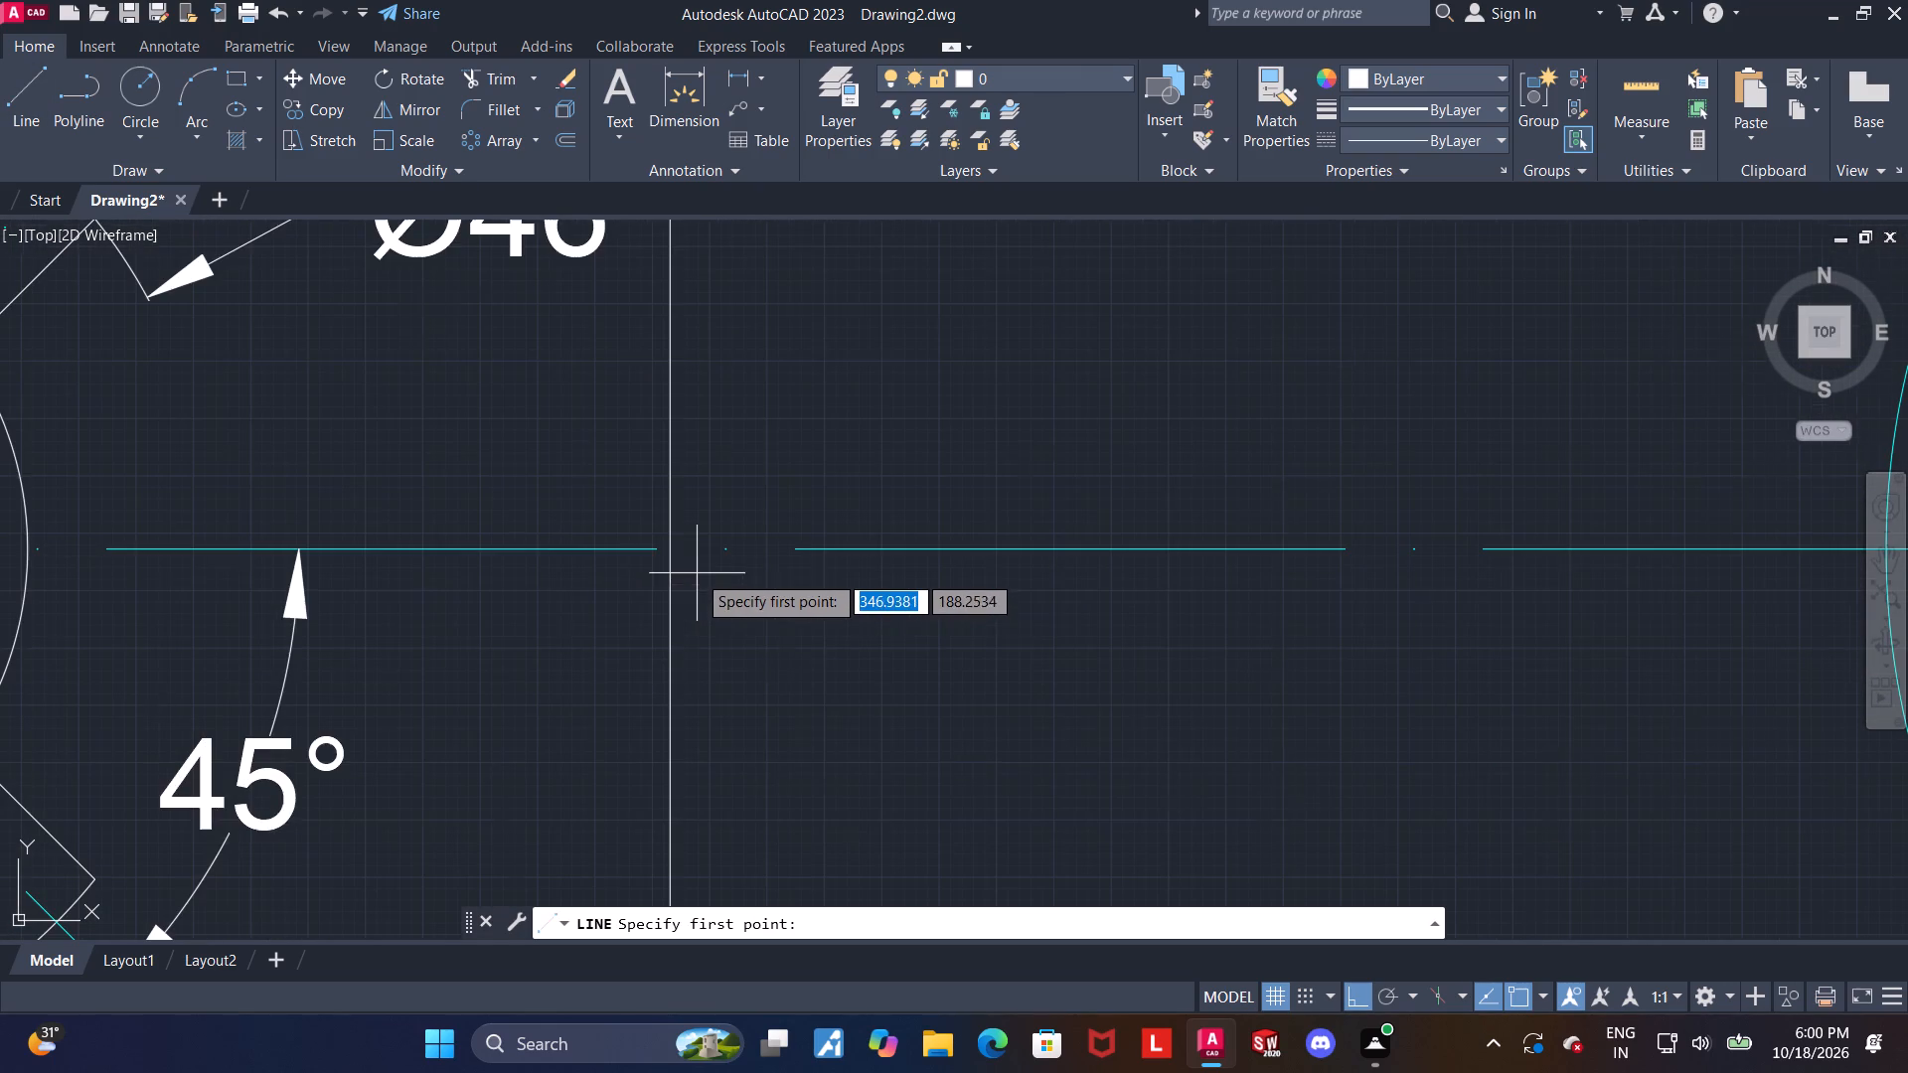
{"action": "left_click", "coordinate": [672, 544]}
{"action": "scroll", "coordinate": [672, 544], "scroll_direction": "down", "scroll_amount": 3}
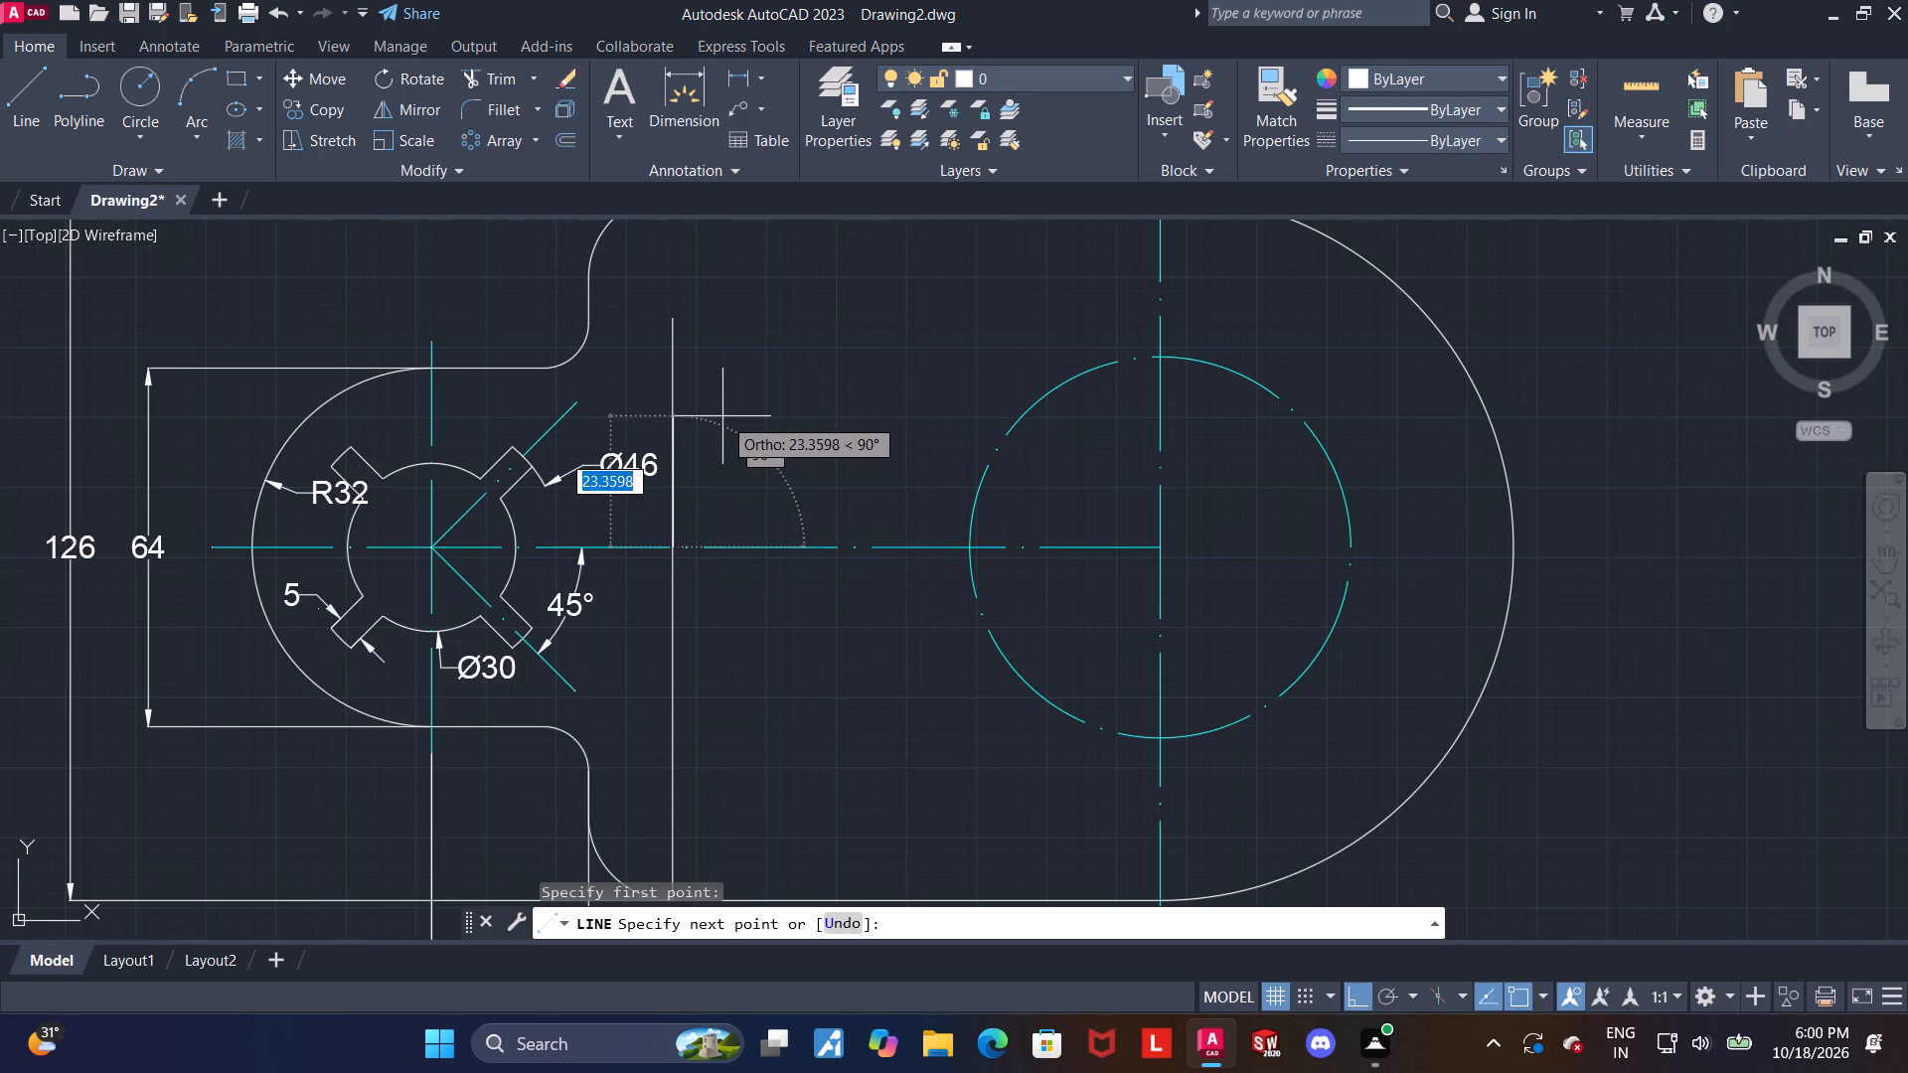
{"action": "type", "text": "35"}
{"action": "key", "text": "Return"}
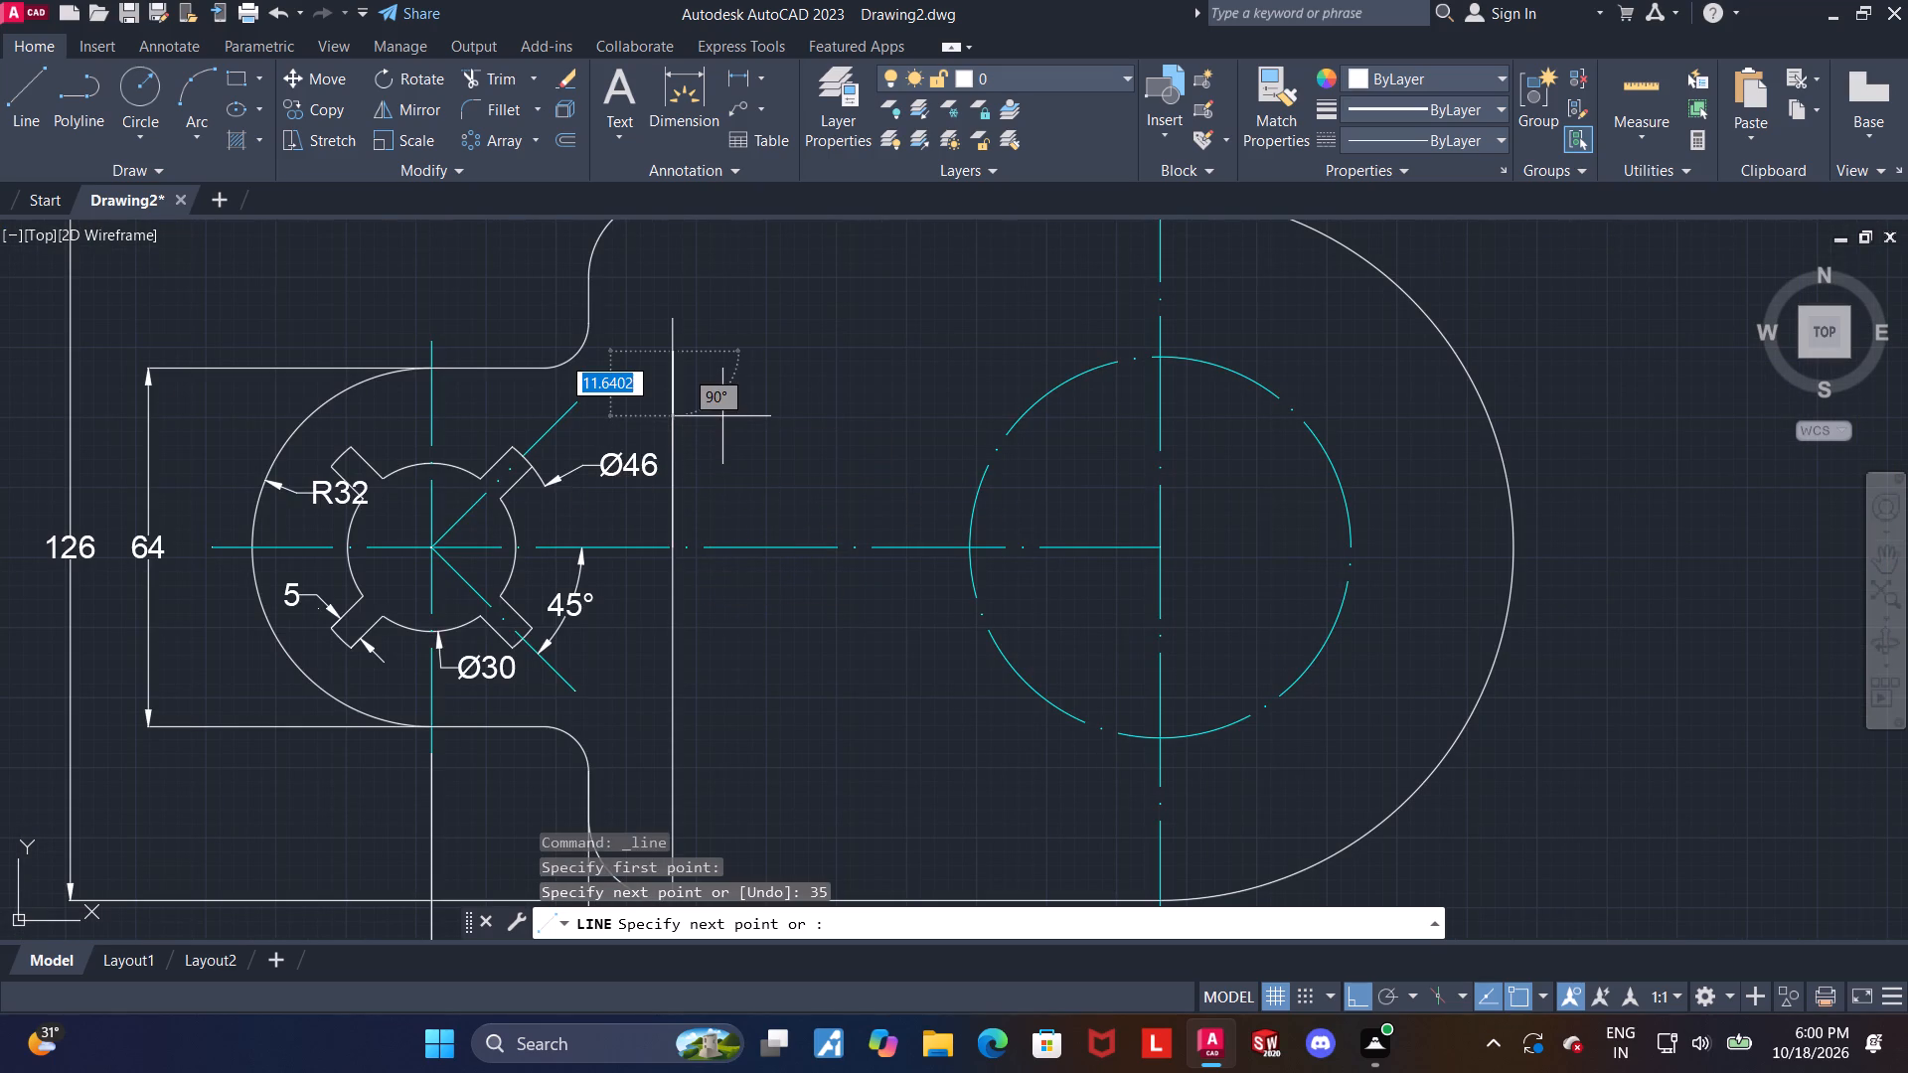
{"action": "key", "text": "Escape"}
{"action": "key", "text": "Escape"}
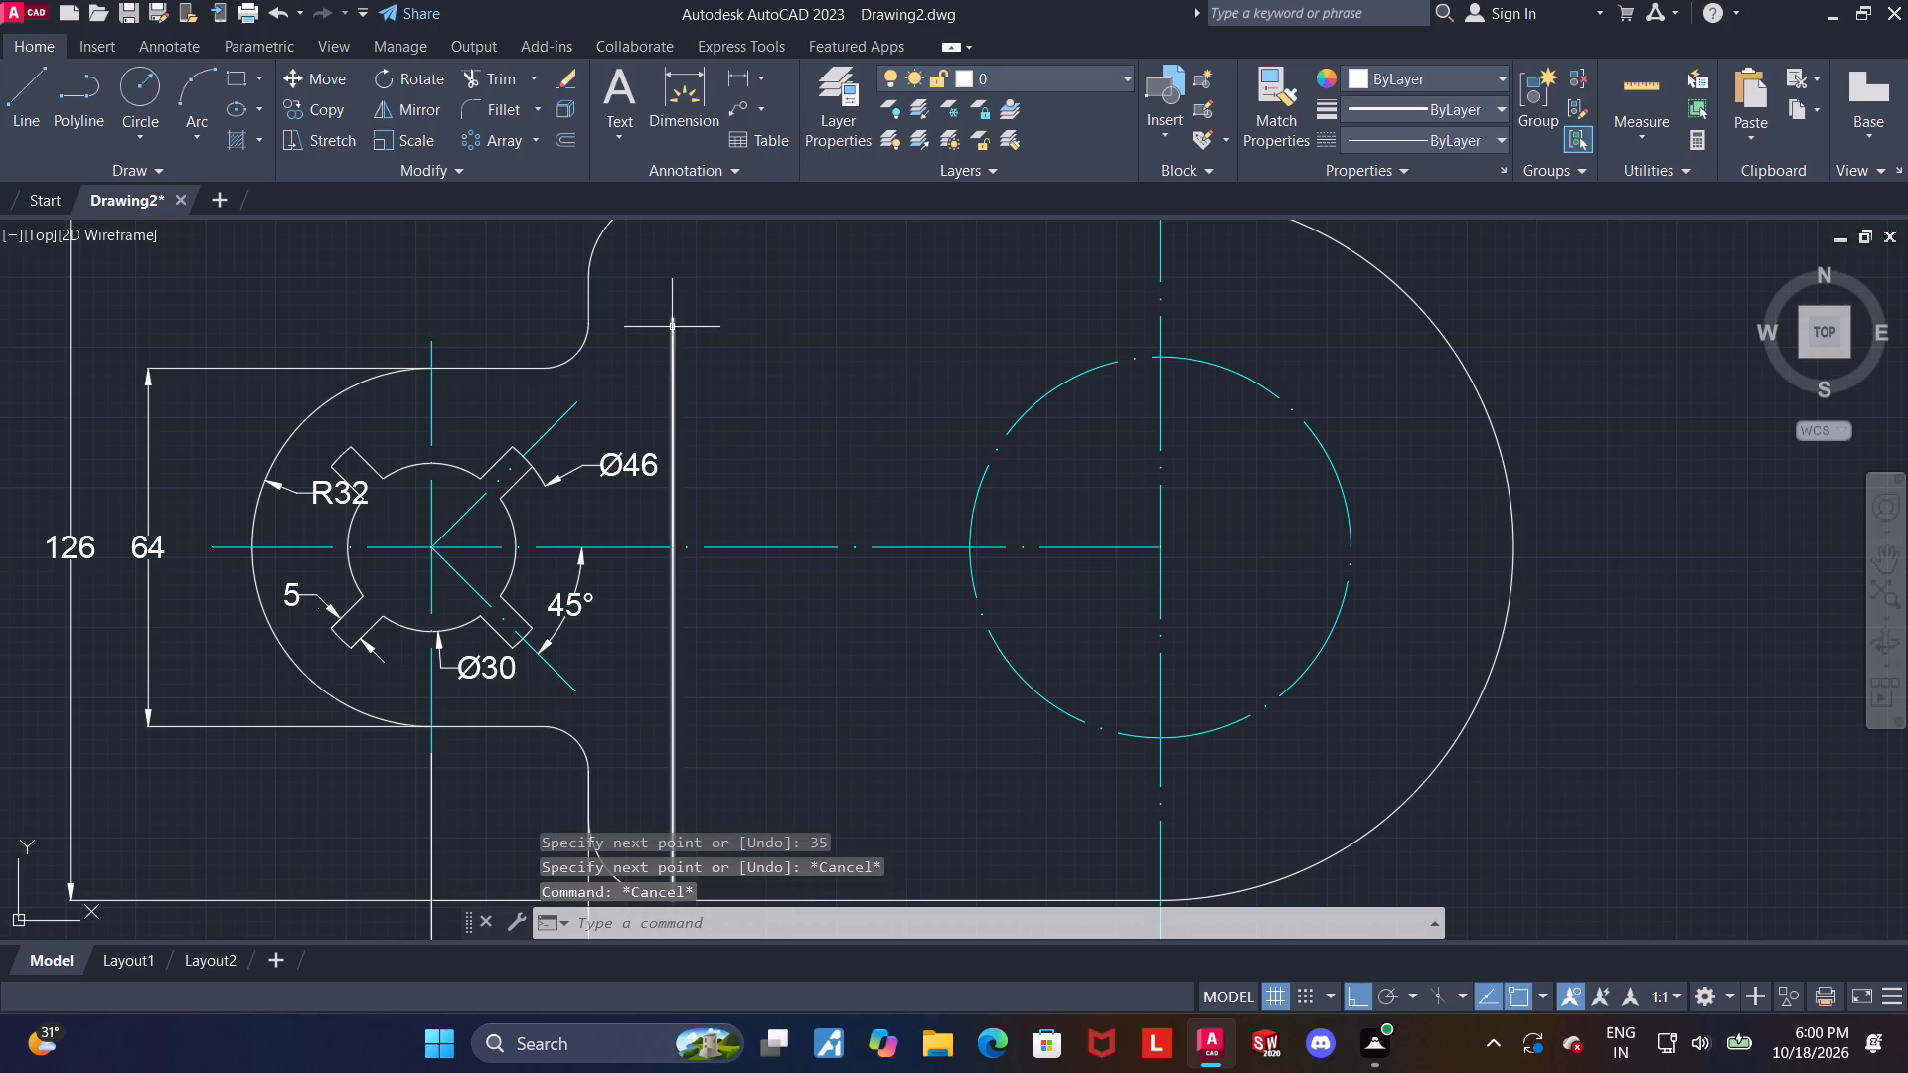
Delete the long vertical construction line that starts at the body's bottom edge.
{"action": "left_click", "coordinate": [672, 327]}
{"action": "key", "text": "Delete"}
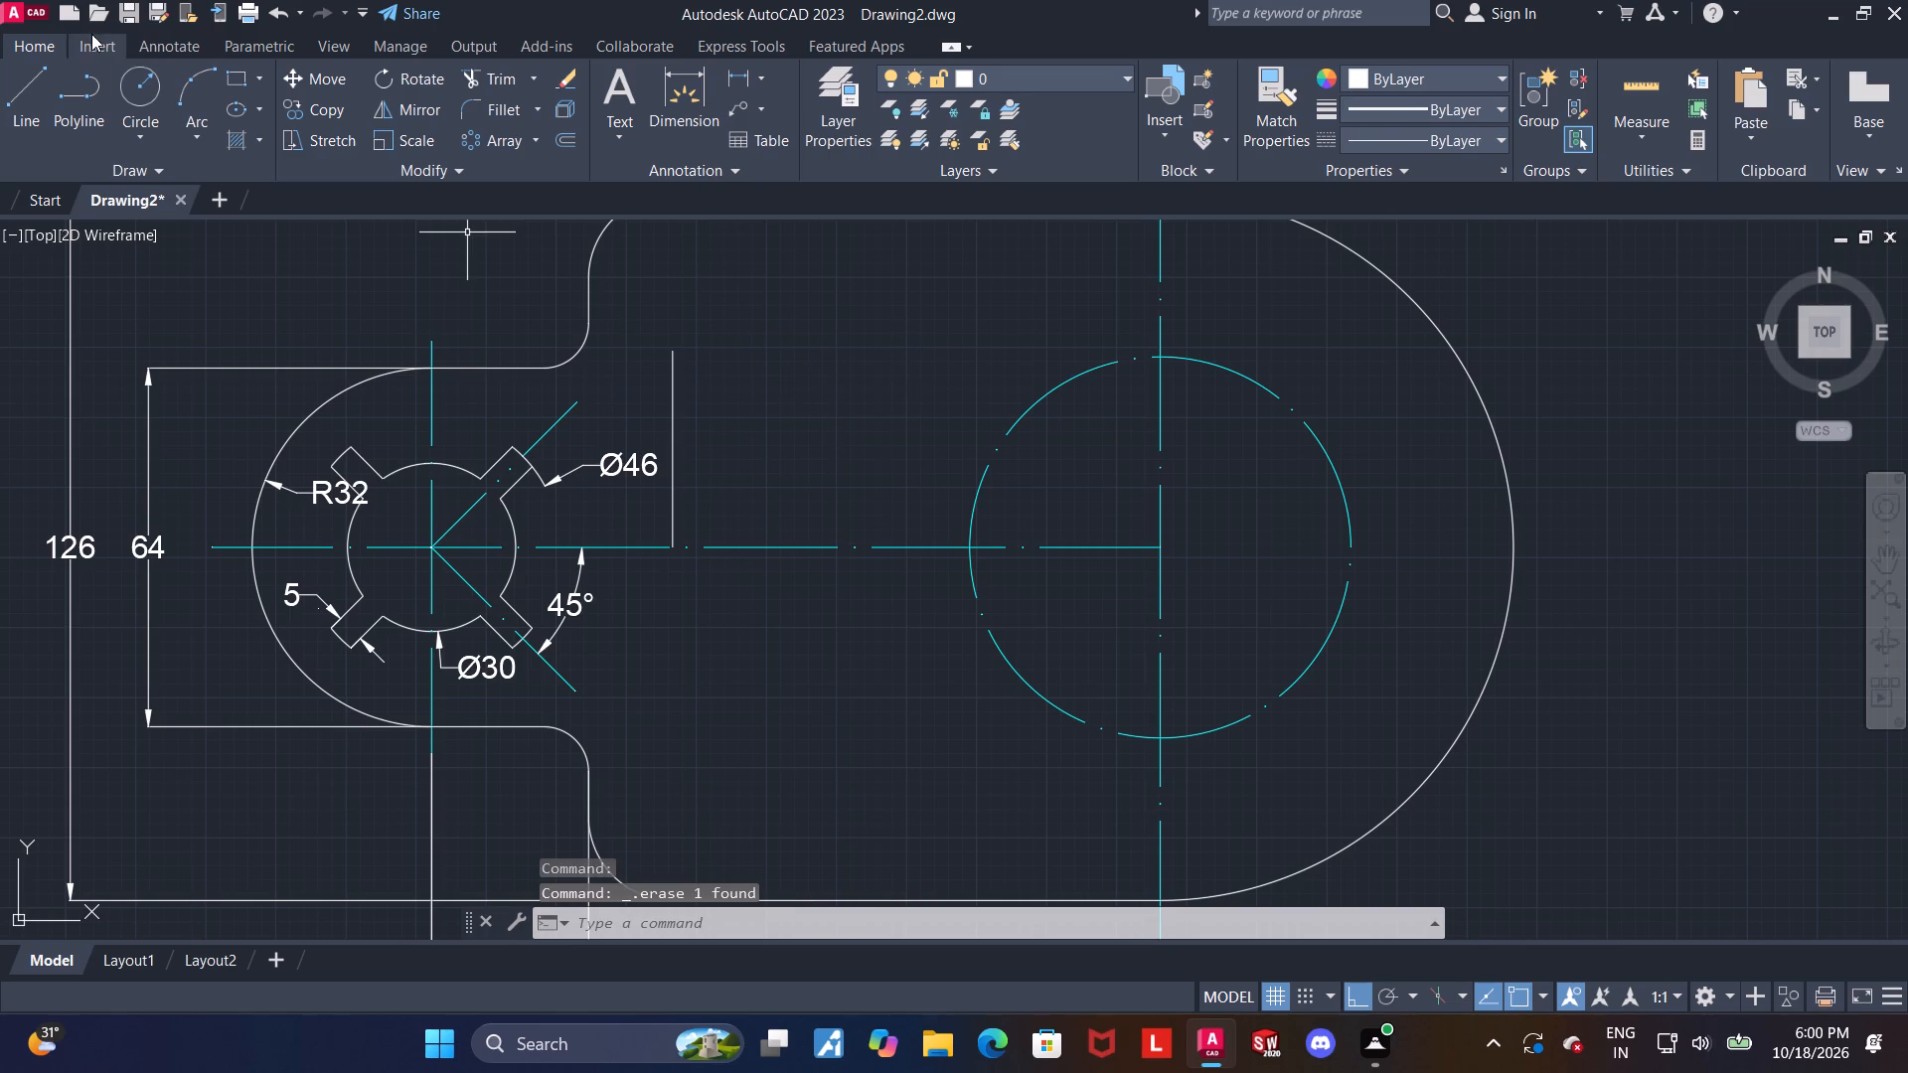
Draw a 35-unit vertical line downward from the lower end of the 35-unit line on the horizontal centre line.
{"action": "left_click", "coordinate": [20, 77]}
{"action": "scroll", "coordinate": [679, 552], "scroll_direction": "up", "scroll_amount": 3}
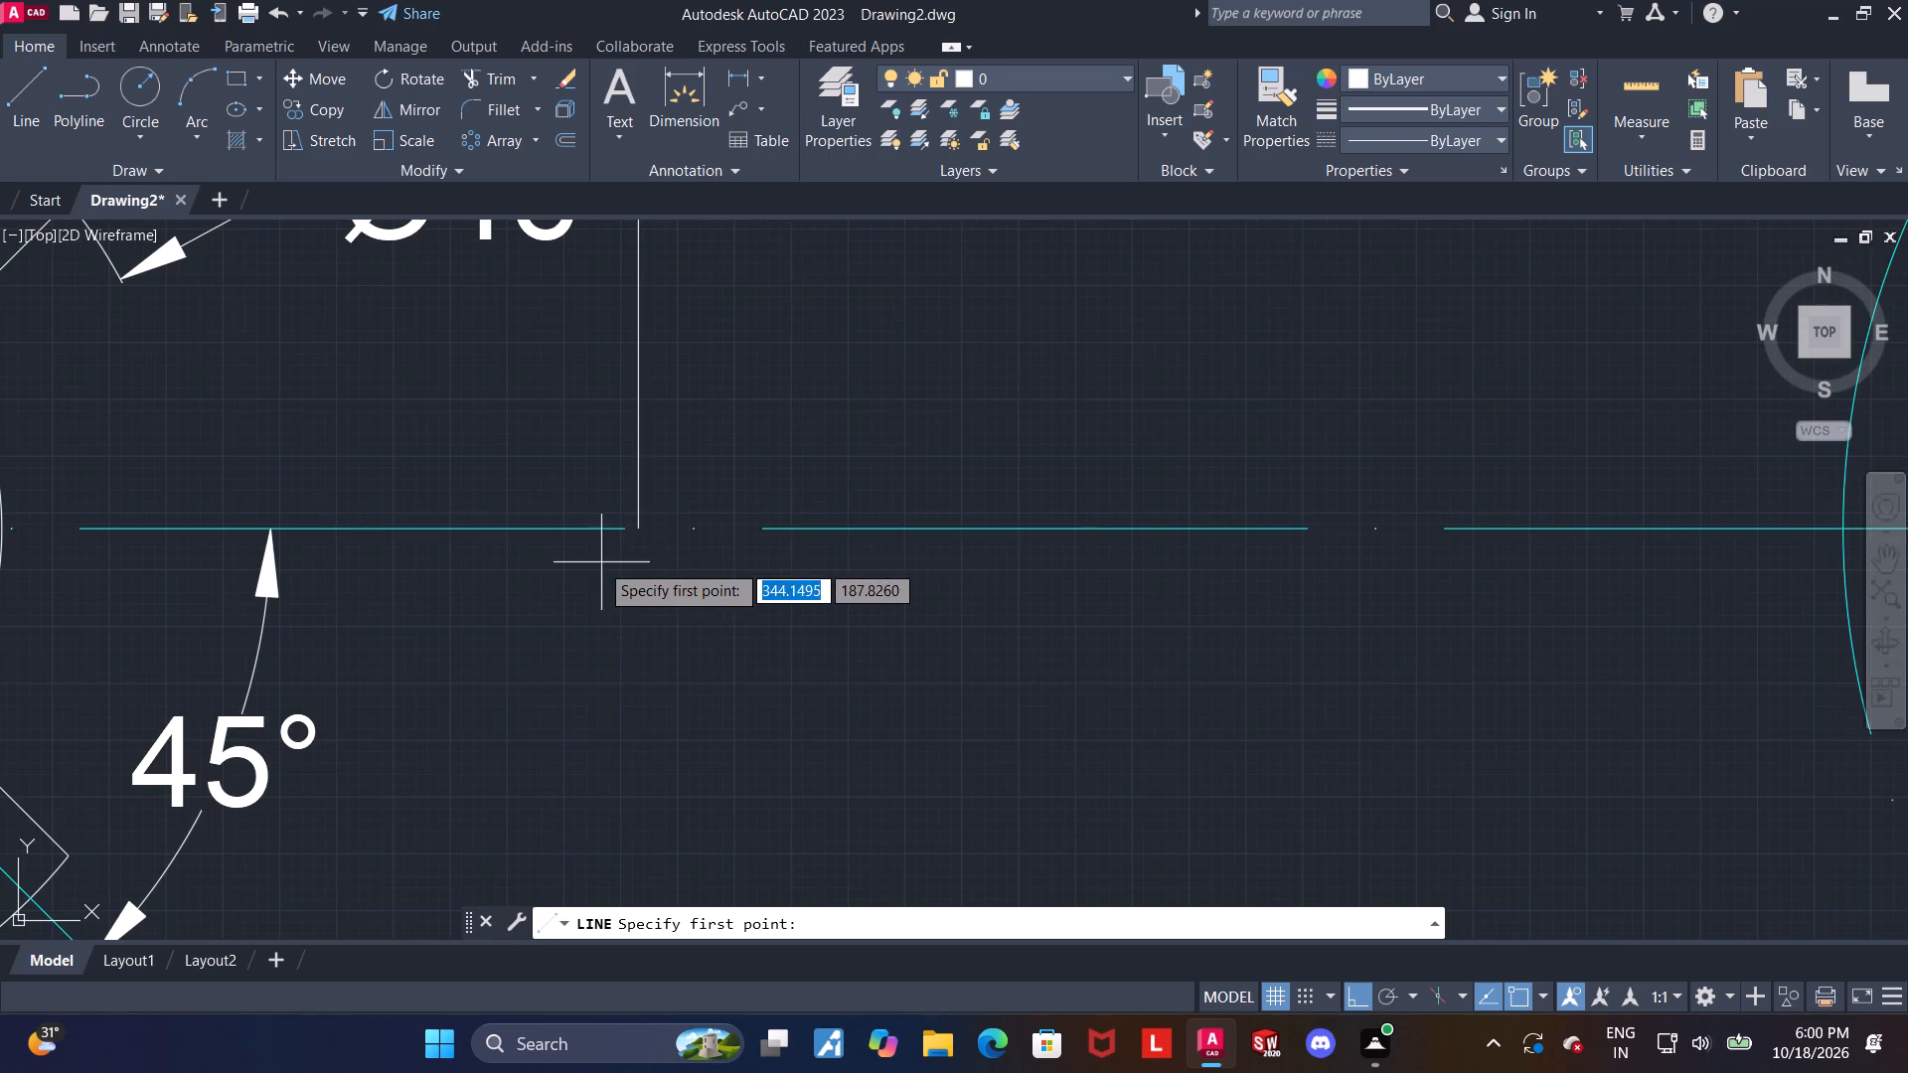
{"action": "left_click", "coordinate": [635, 534]}
{"action": "scroll", "coordinate": [635, 555], "scroll_direction": "down", "scroll_amount": 3}
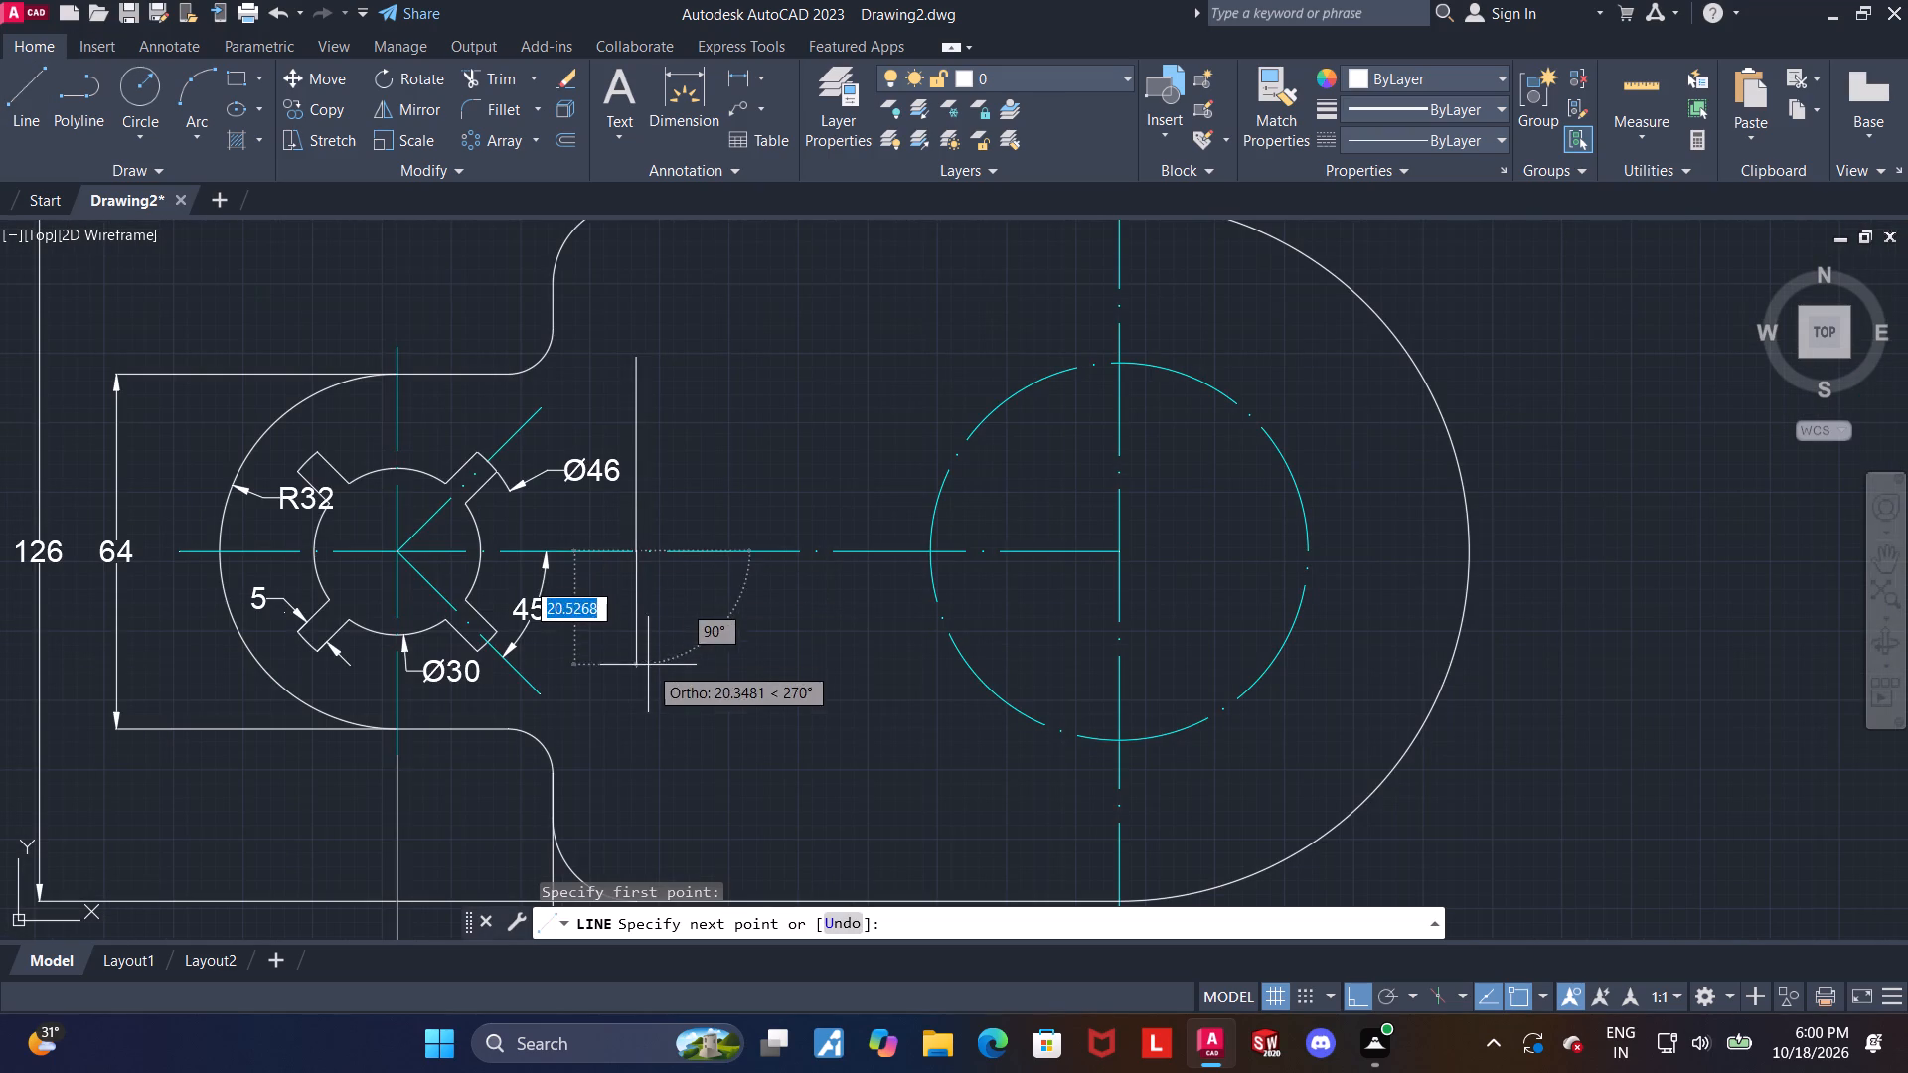
{"action": "type", "text": "35"}
{"action": "key", "text": "Return"}
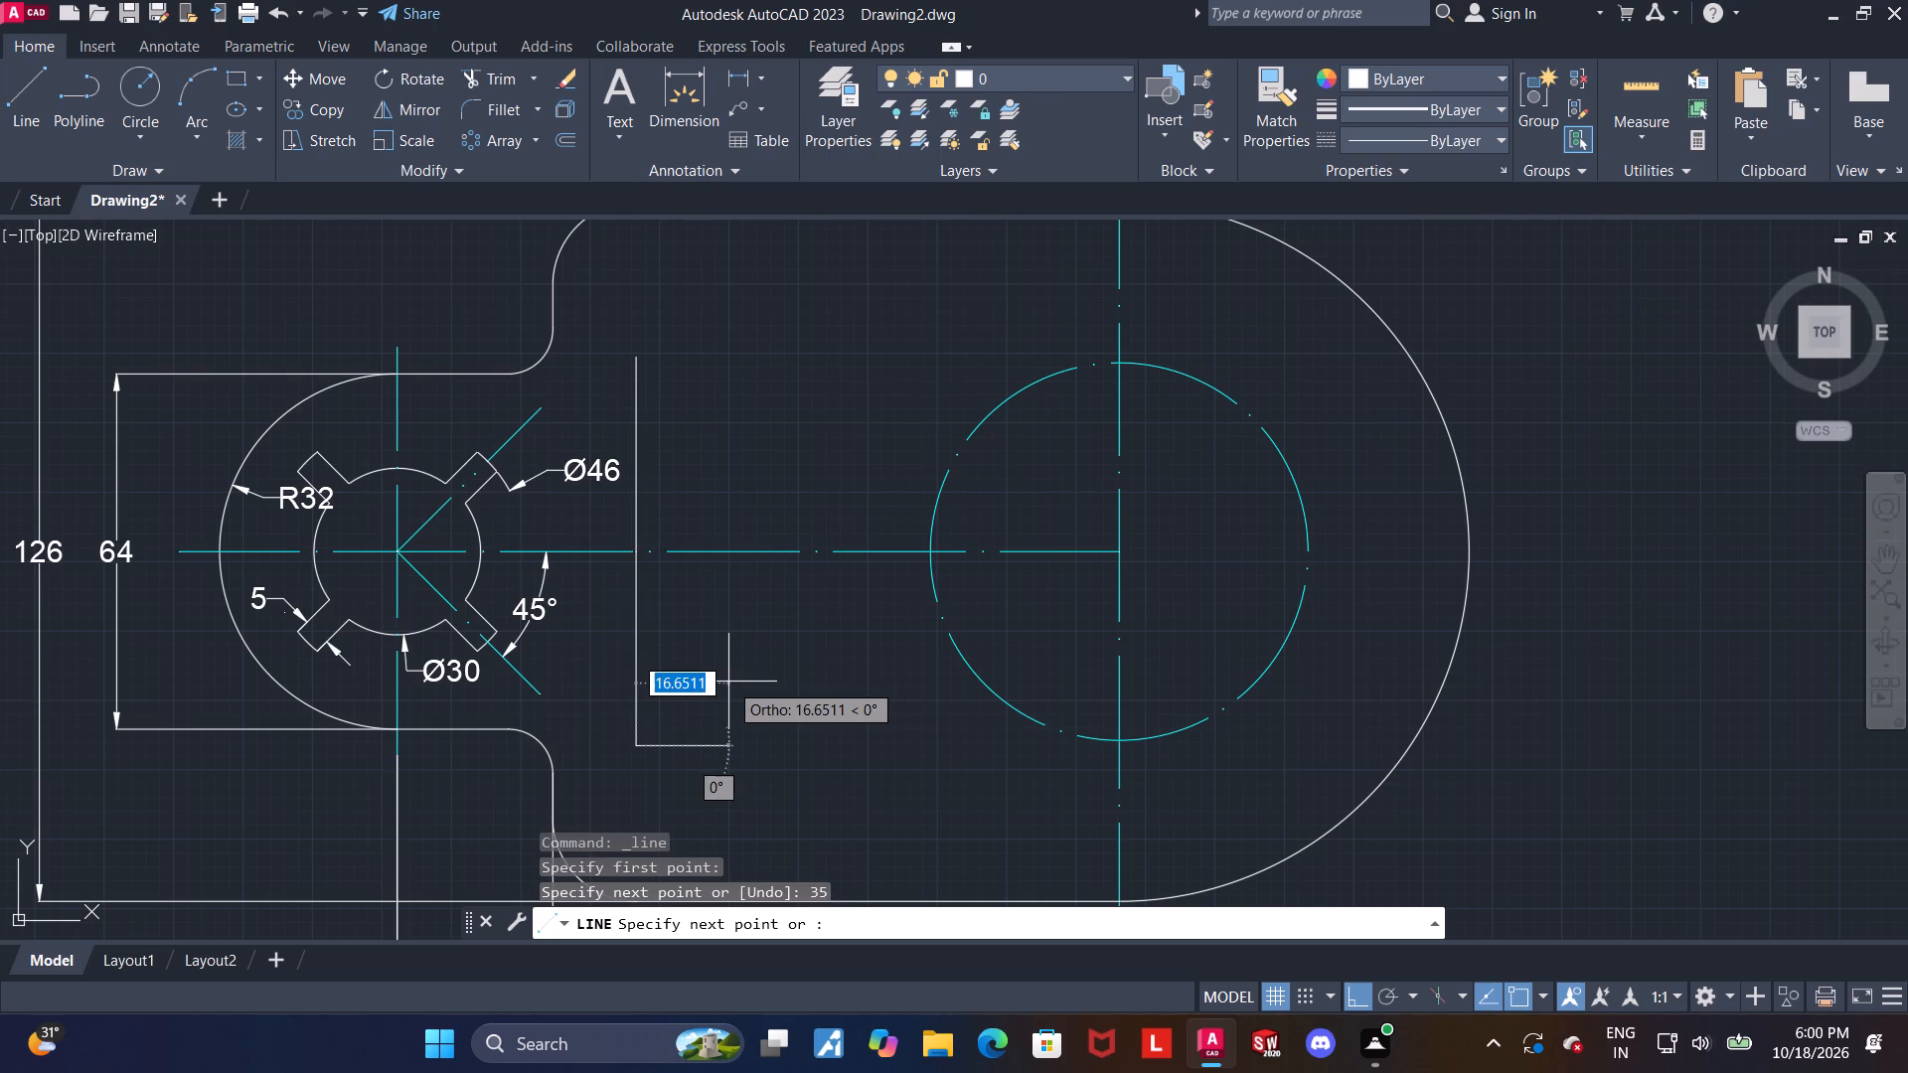
{"action": "key", "text": "Escape"}
{"action": "key", "text": "Escape"}
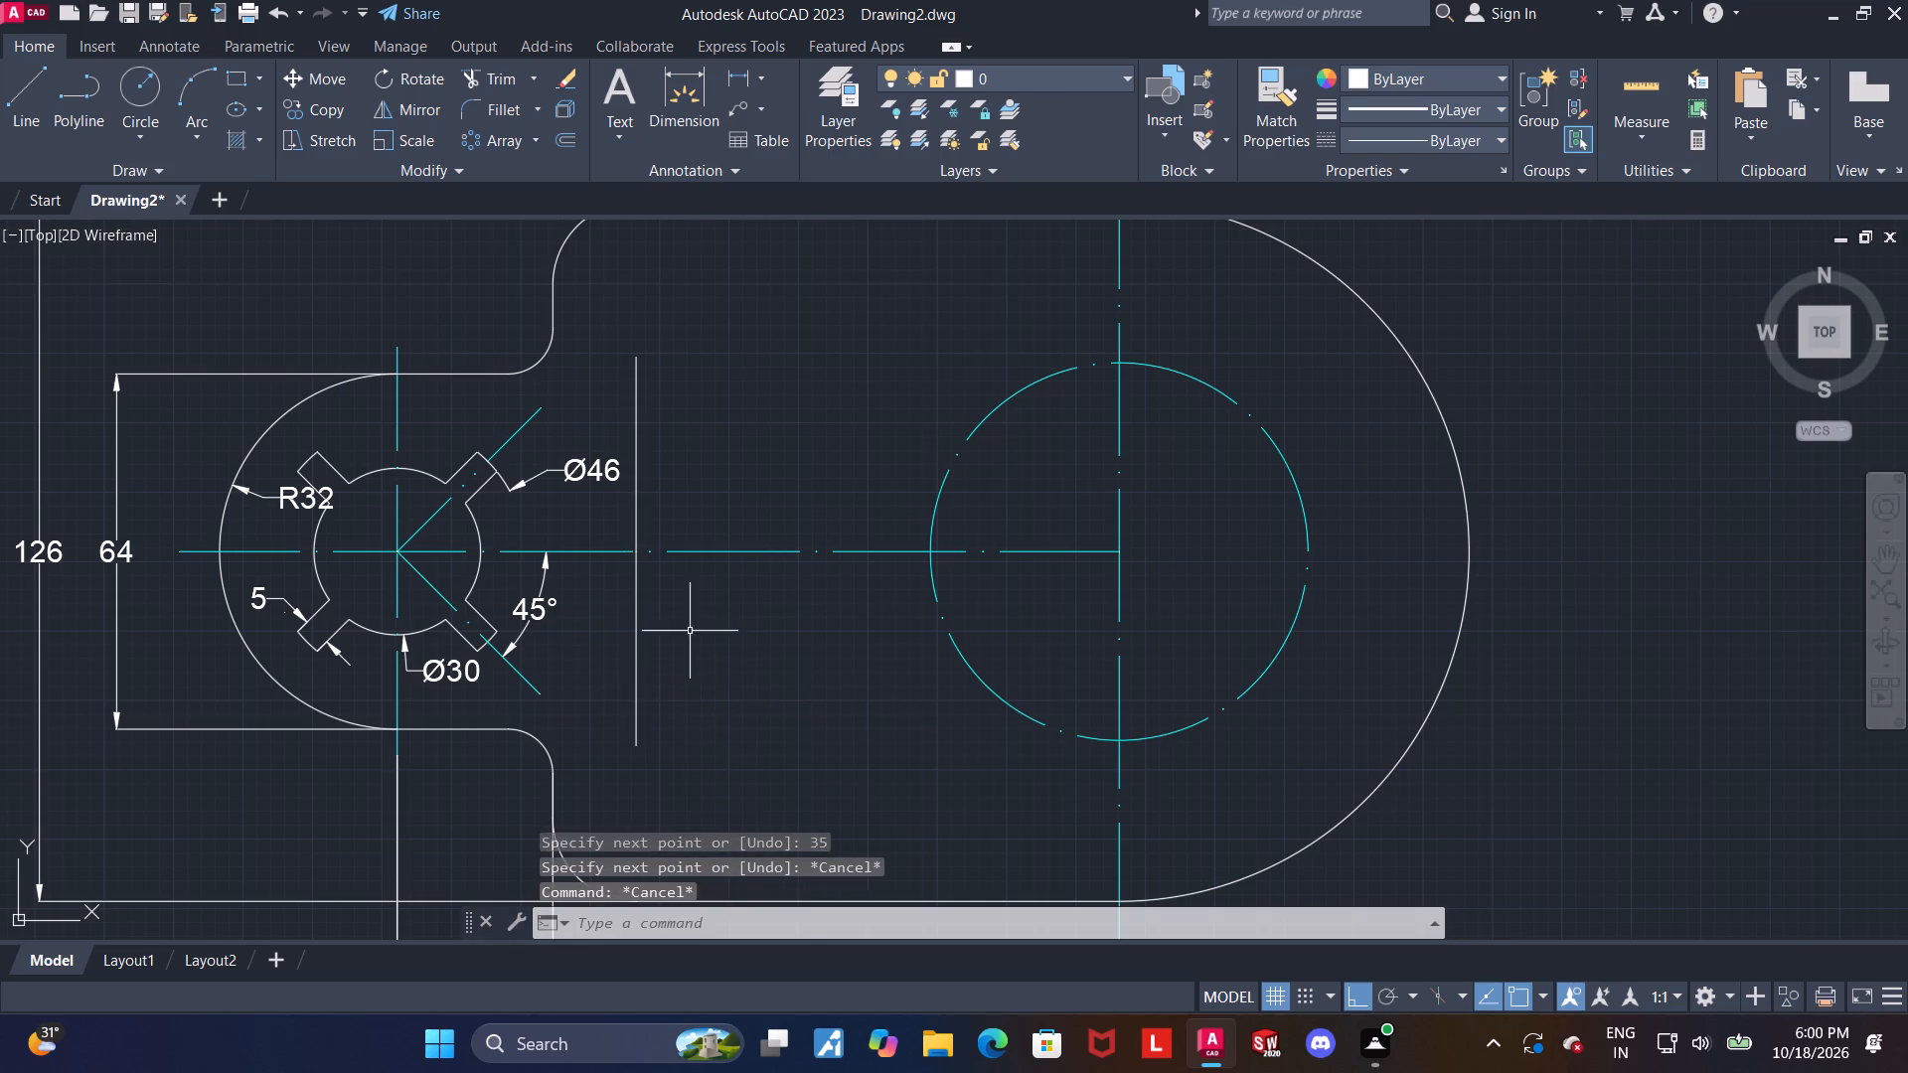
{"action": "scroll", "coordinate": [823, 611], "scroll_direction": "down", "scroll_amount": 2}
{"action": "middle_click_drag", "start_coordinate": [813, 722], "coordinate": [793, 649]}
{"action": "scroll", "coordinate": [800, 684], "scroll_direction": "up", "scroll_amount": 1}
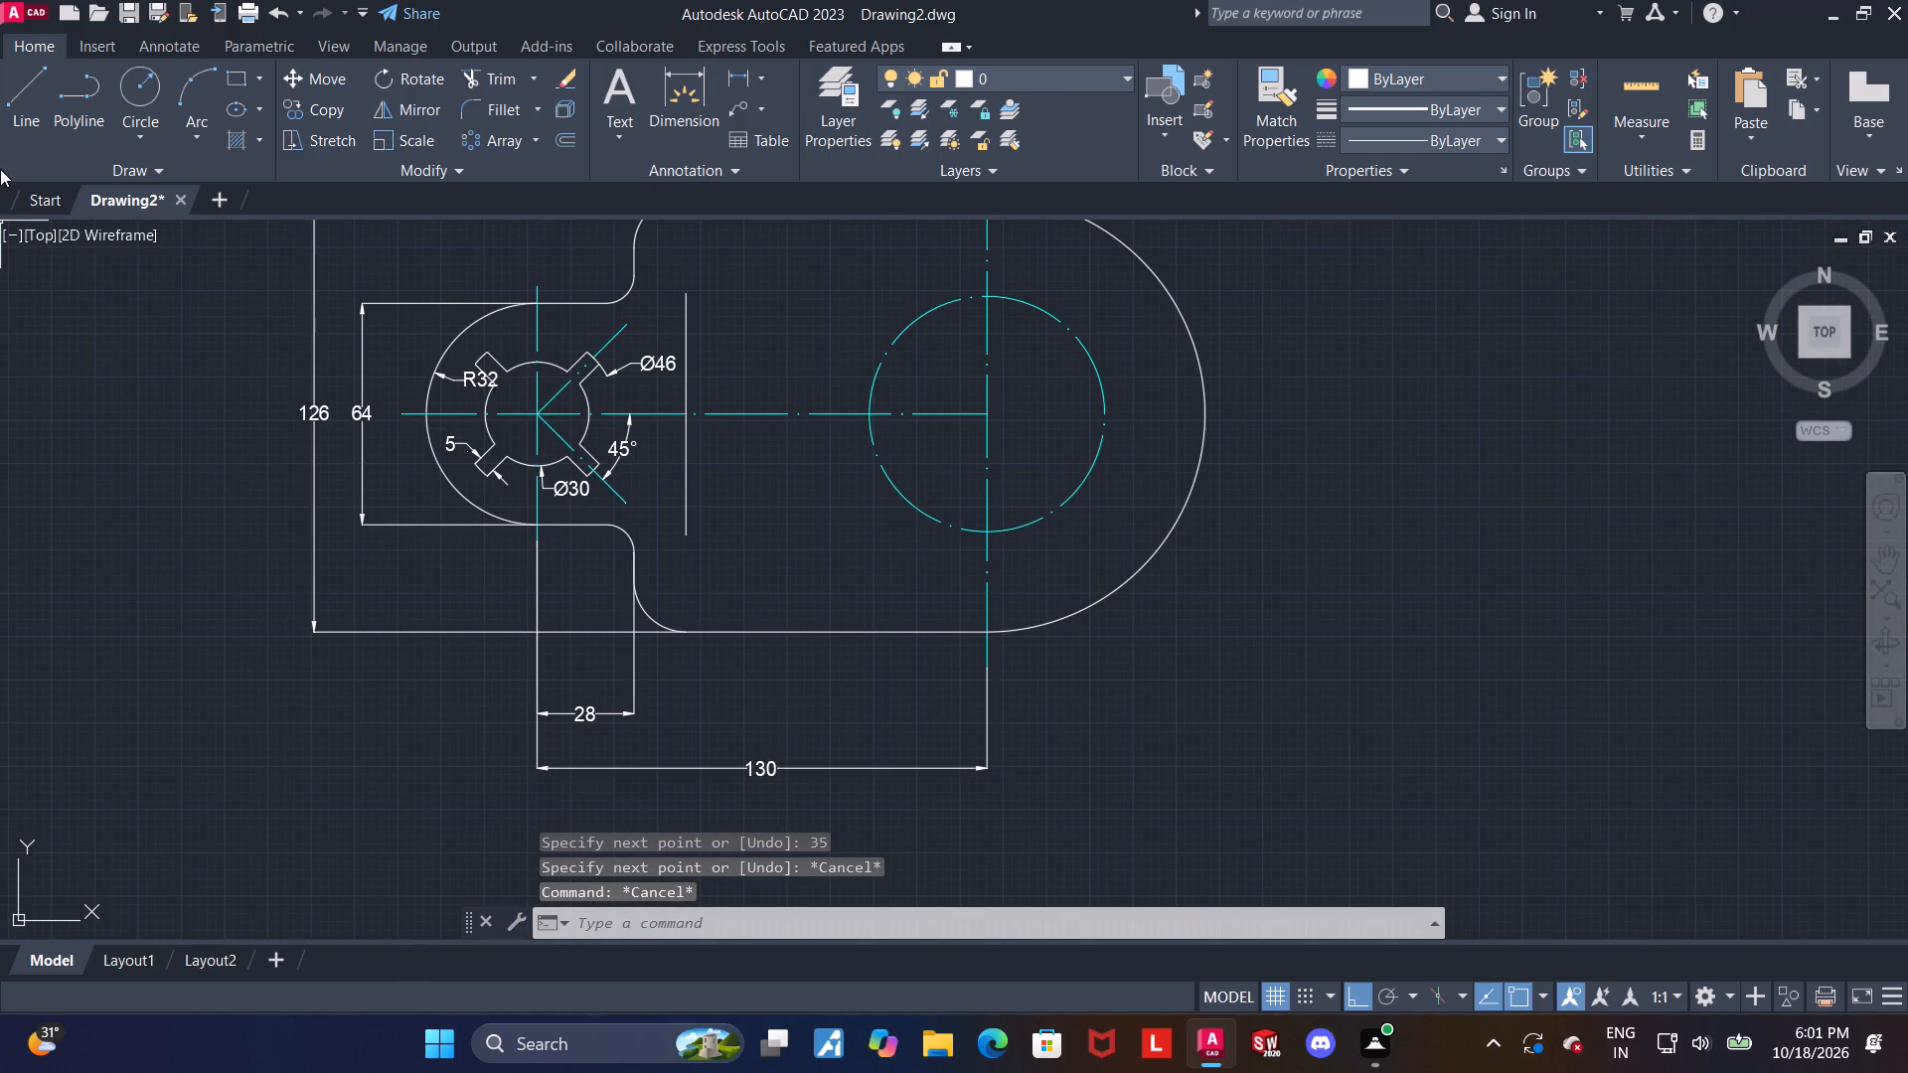
Draw a 40-unit horizontal line to the right along the centre line from the midpoint of the inner vertical line.
{"action": "left_click", "coordinate": [21, 109]}
{"action": "scroll", "coordinate": [712, 405], "scroll_direction": "up", "scroll_amount": 2}
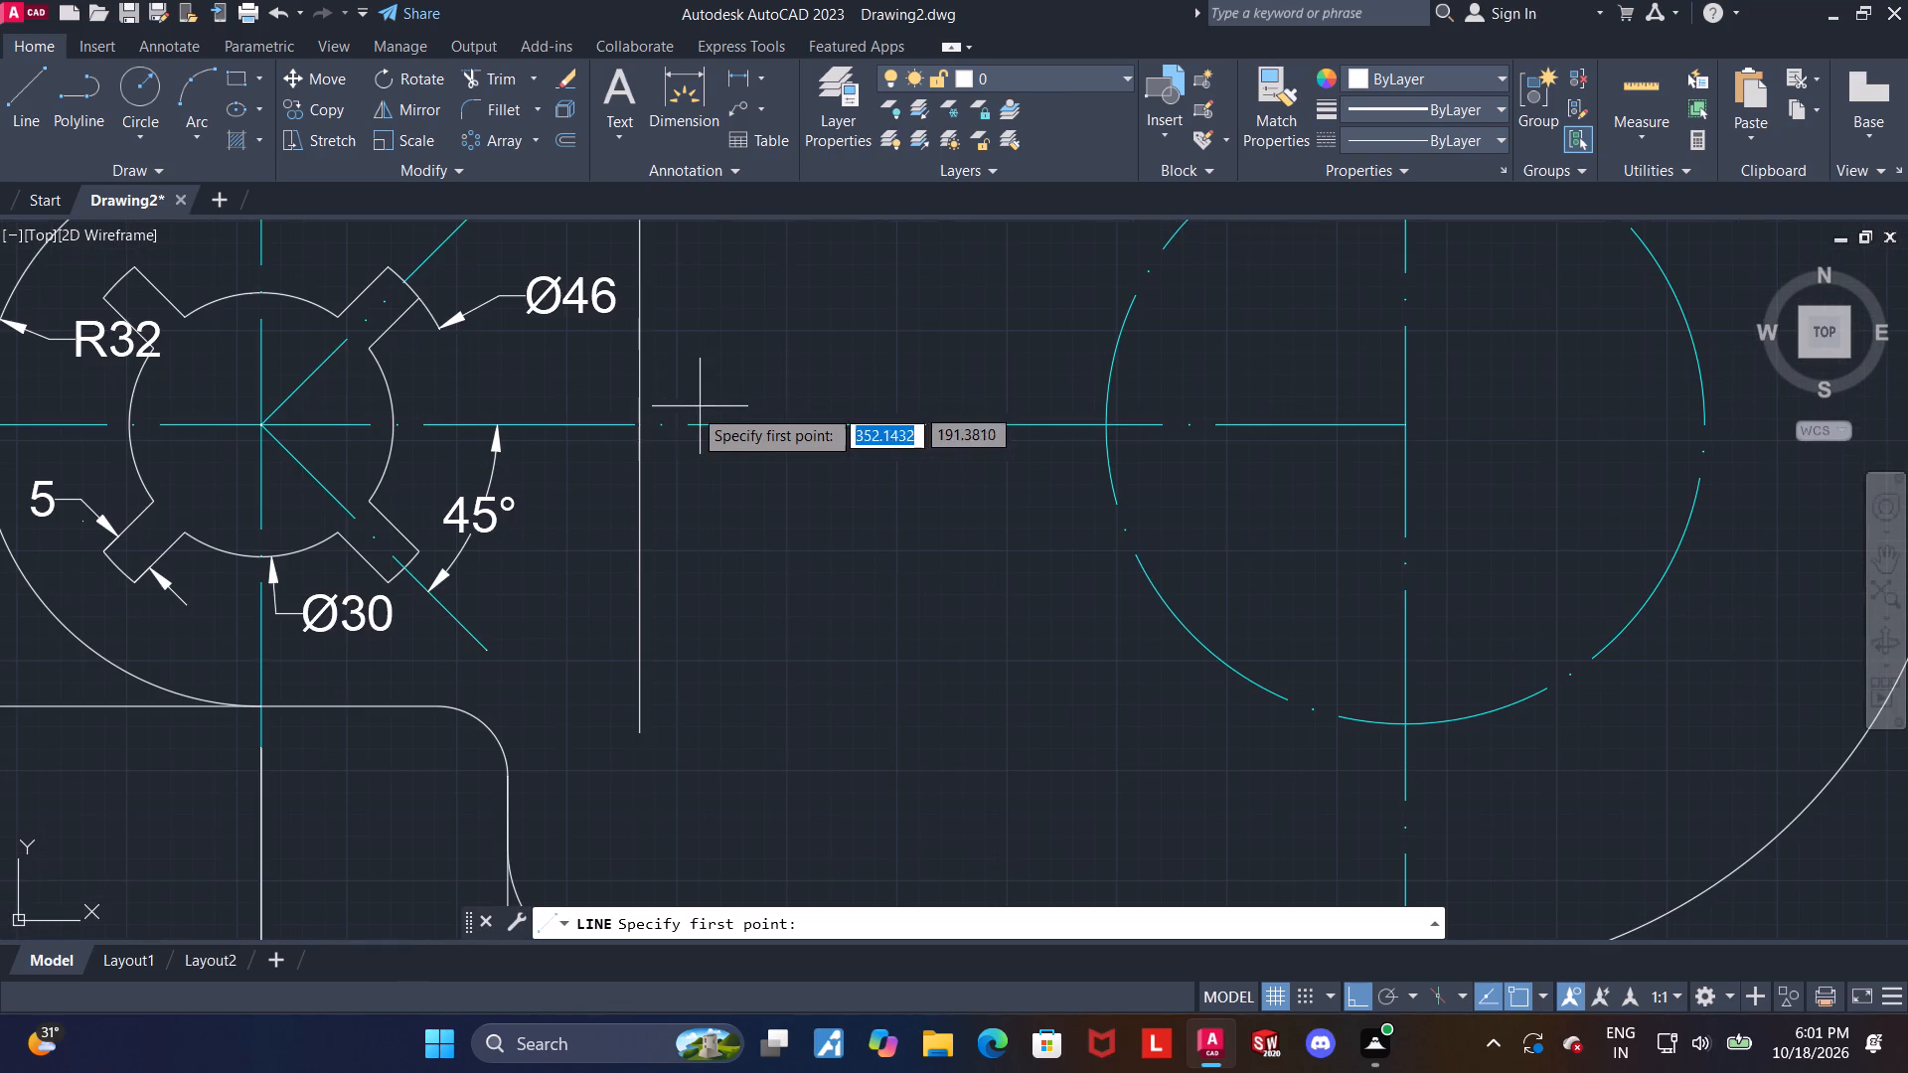
{"action": "scroll", "coordinate": [637, 418], "scroll_direction": "up", "scroll_amount": 3}
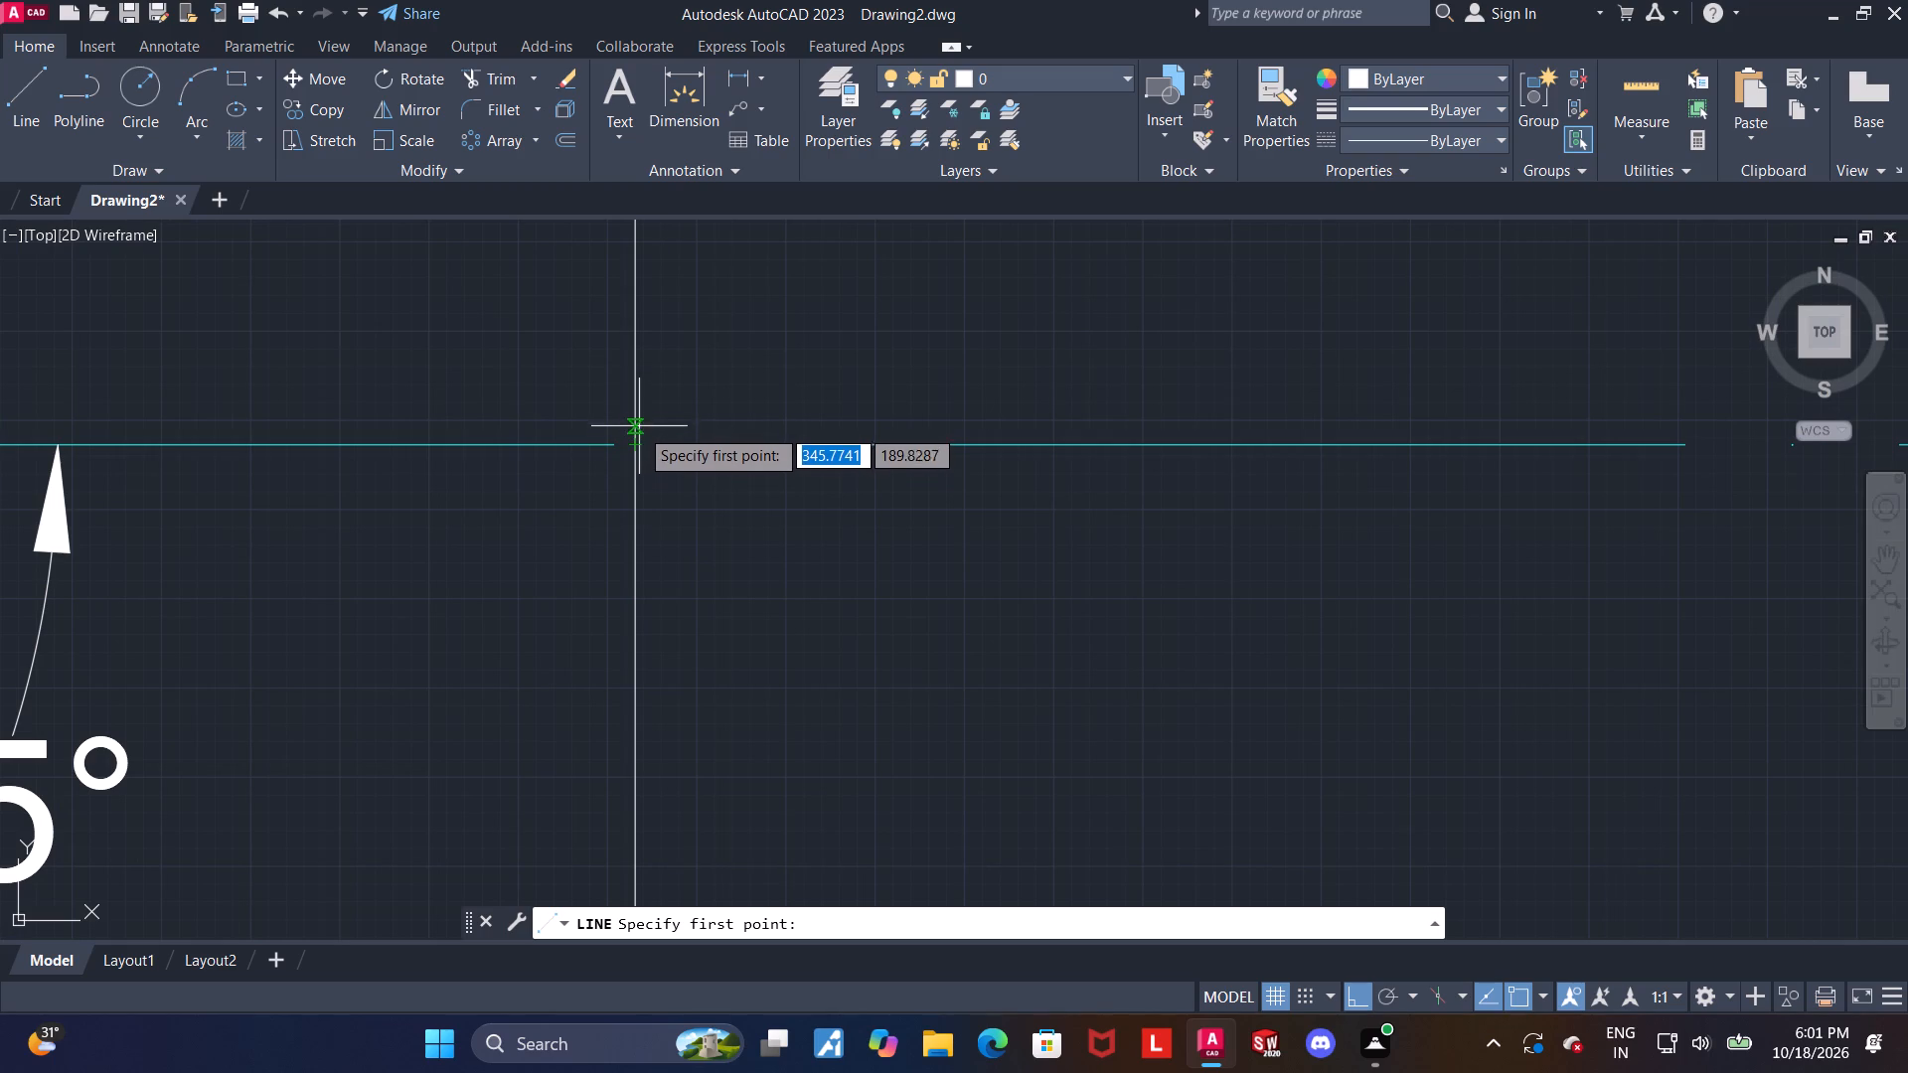
{"action": "left_click", "coordinate": [639, 440]}
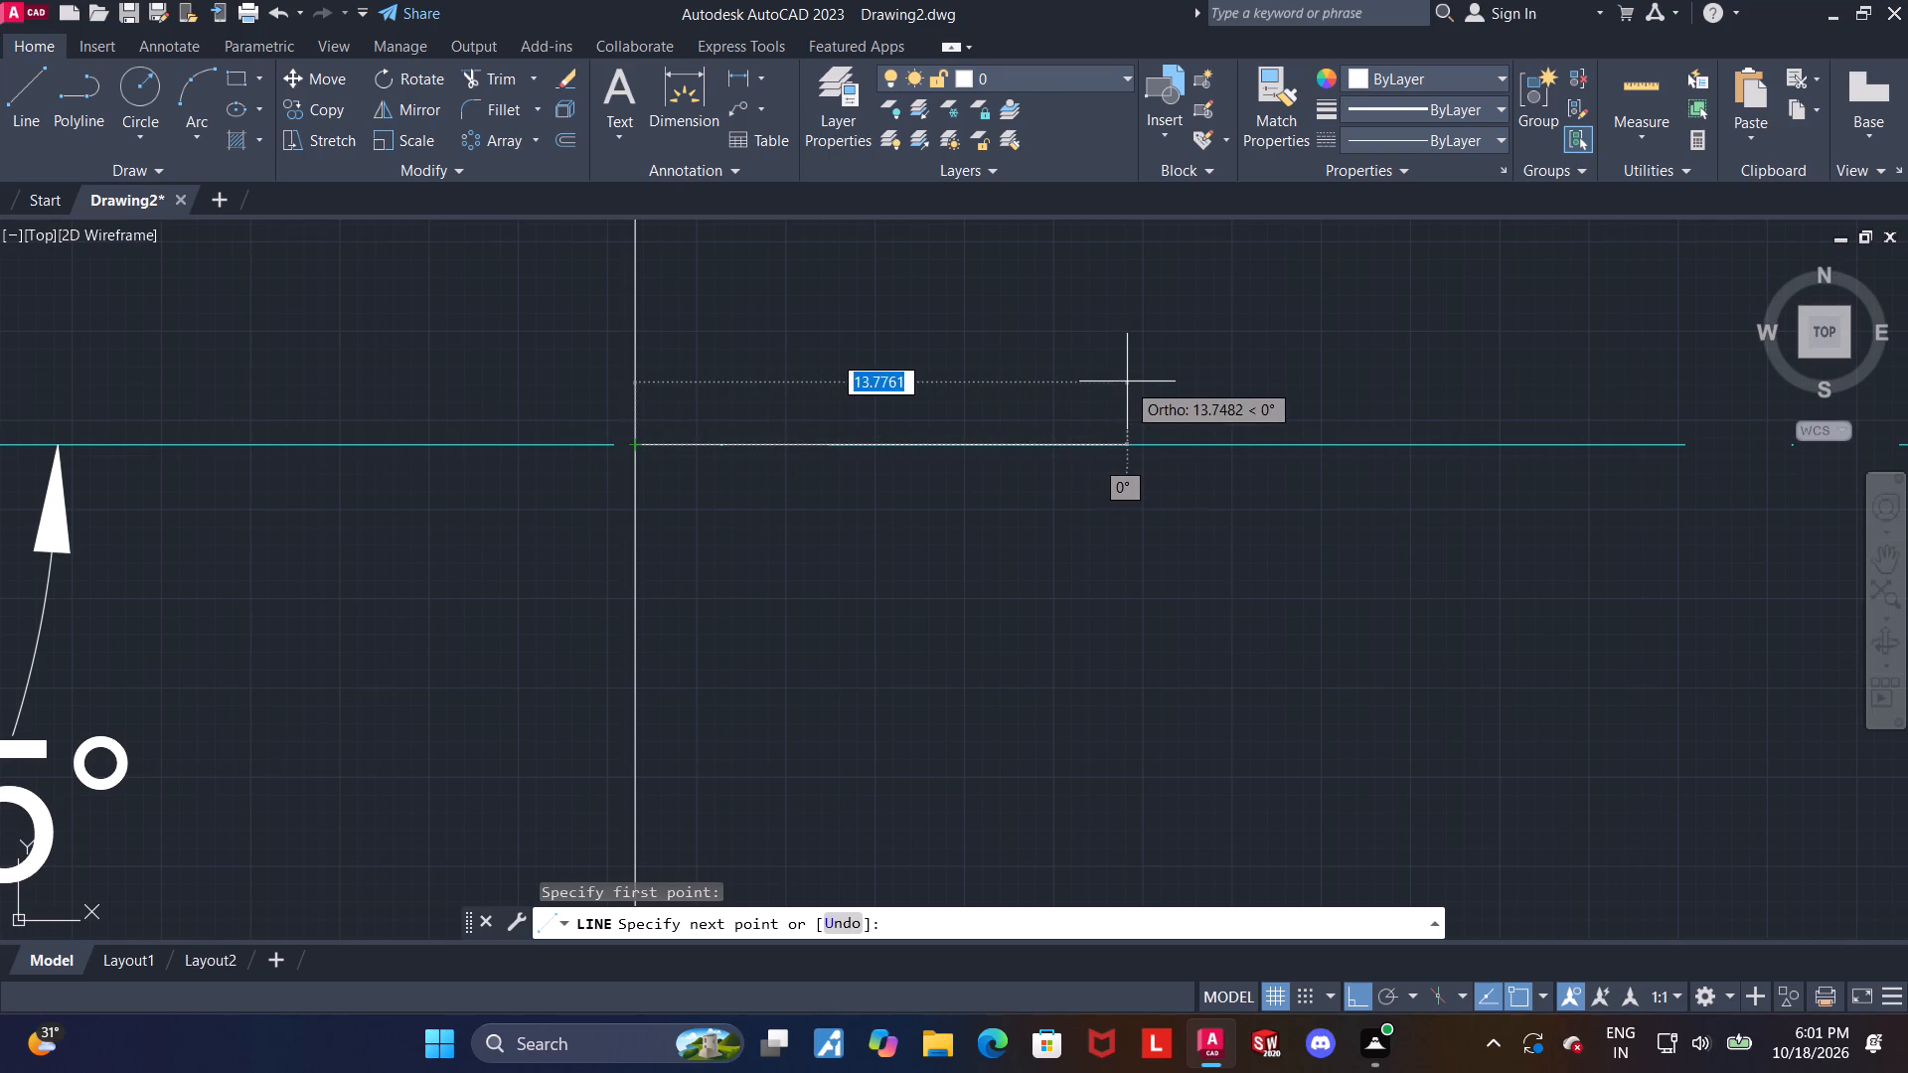
{"action": "type", "text": "40"}
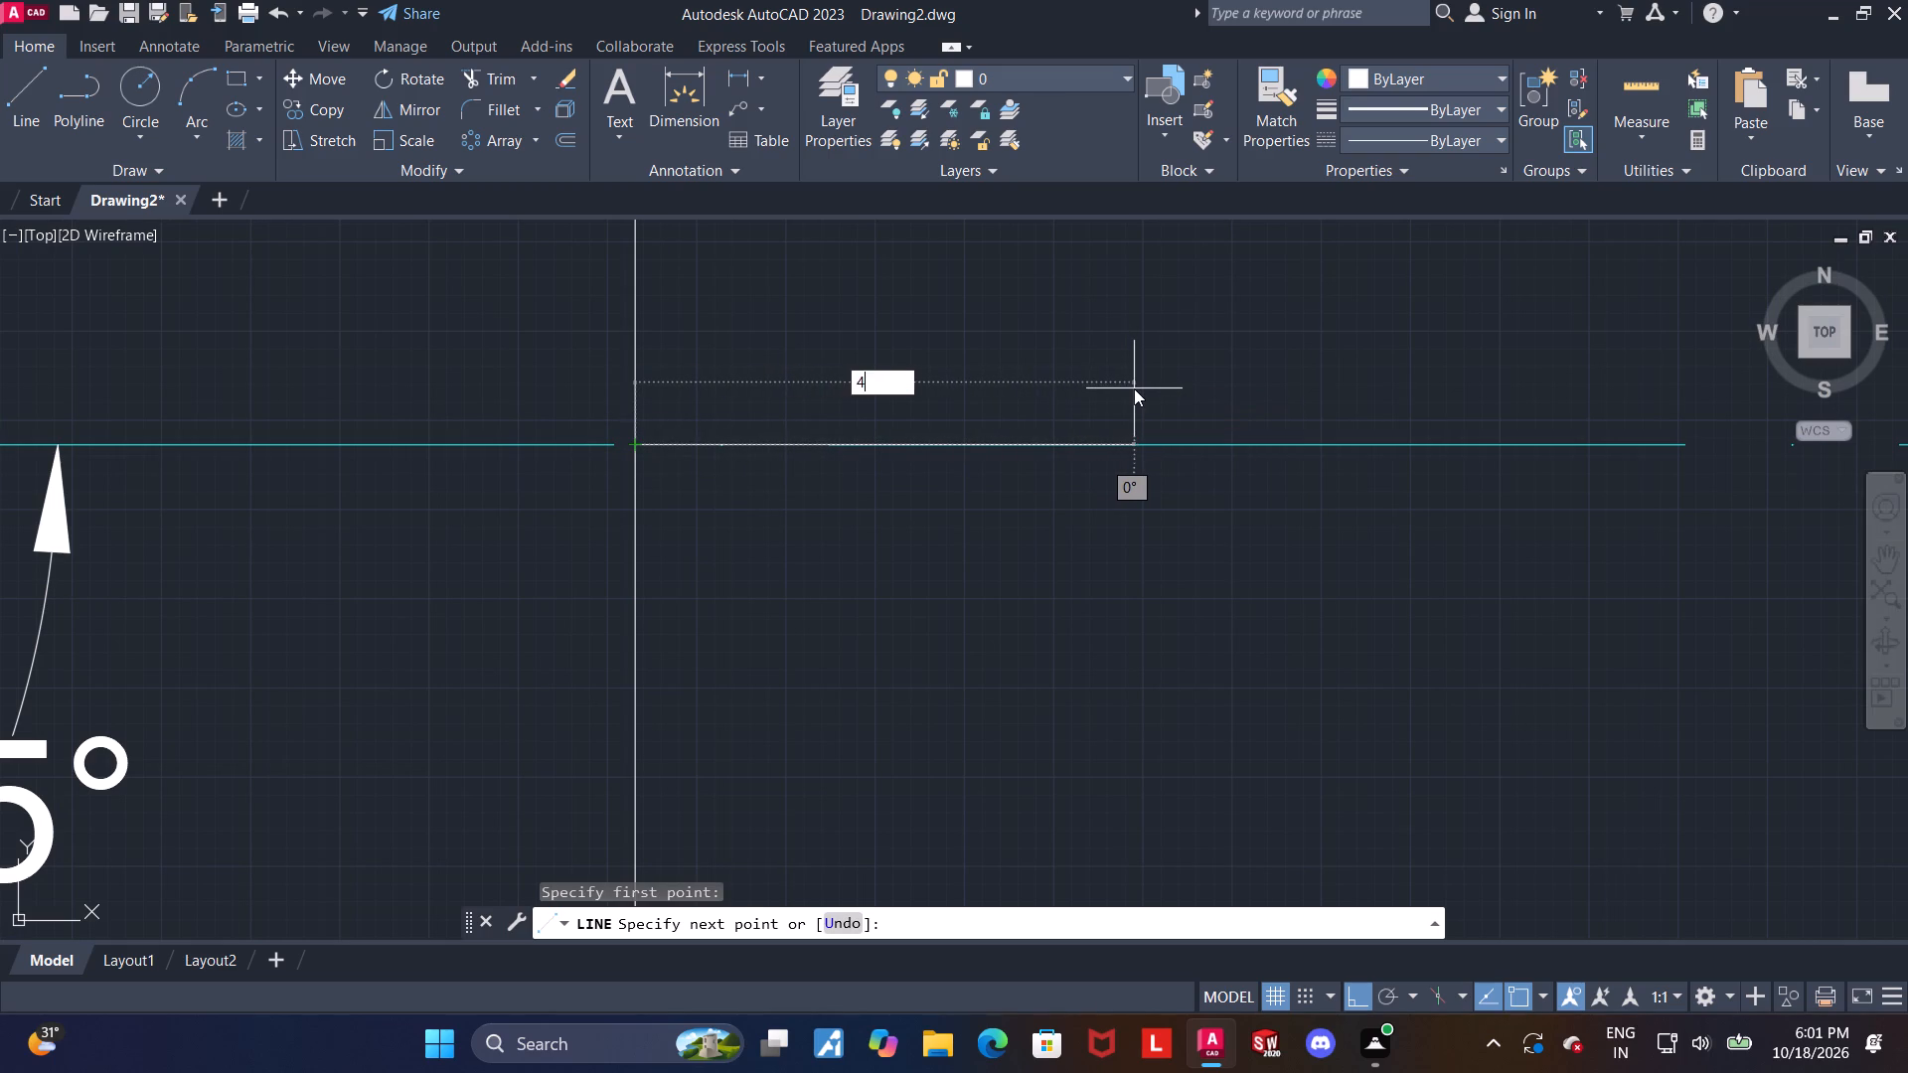
{"action": "key", "text": "Return"}
{"action": "key", "text": "Escape"}
Draw a slanted line from the inner vertical line's lower end to the right end of the 40-unit horizontal line.
{"action": "scroll", "coordinate": [1073, 409], "scroll_direction": "down", "scroll_amount": 4}
{"action": "middle_click_drag", "start_coordinate": [1222, 483], "coordinate": [1139, 514]}
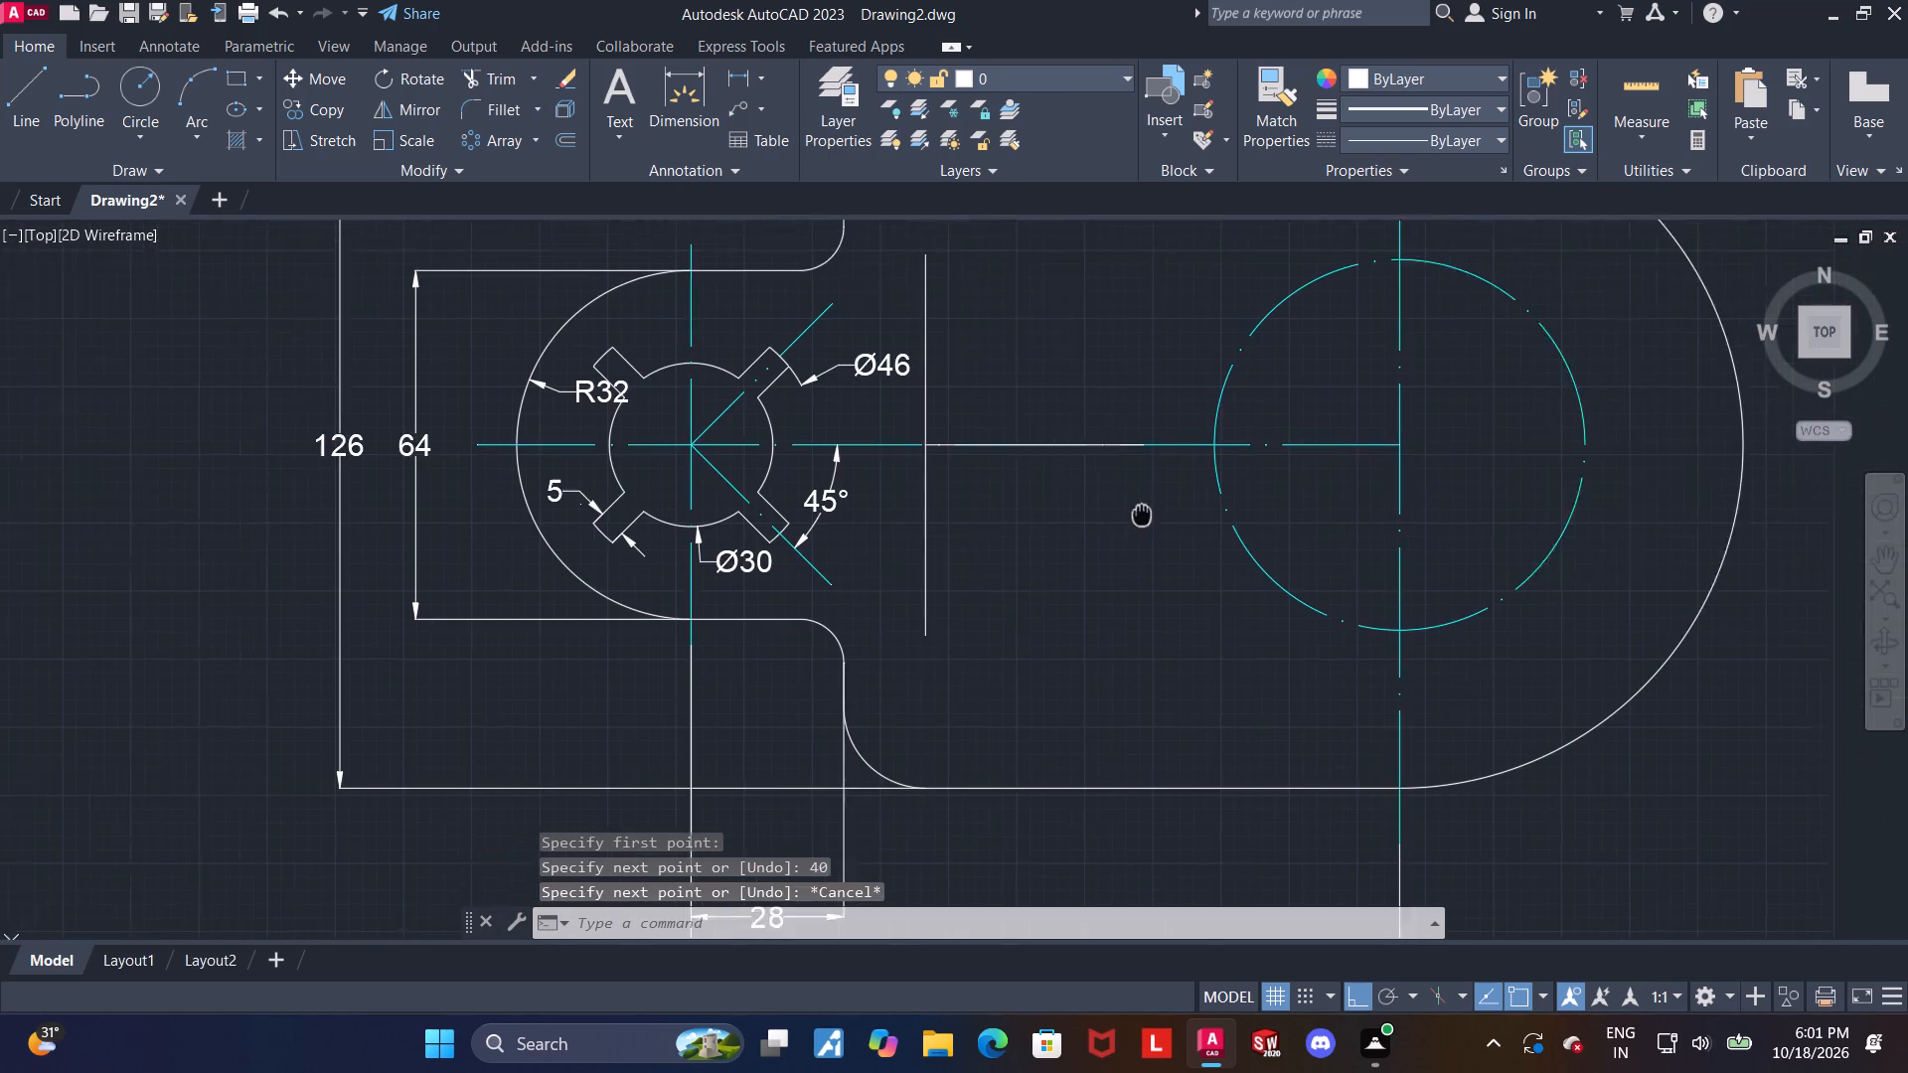
{"action": "middle_click_drag", "start_coordinate": [1139, 514], "coordinate": [680, 560]}
{"action": "scroll", "coordinate": [680, 558], "scroll_direction": "down", "scroll_amount": 1}
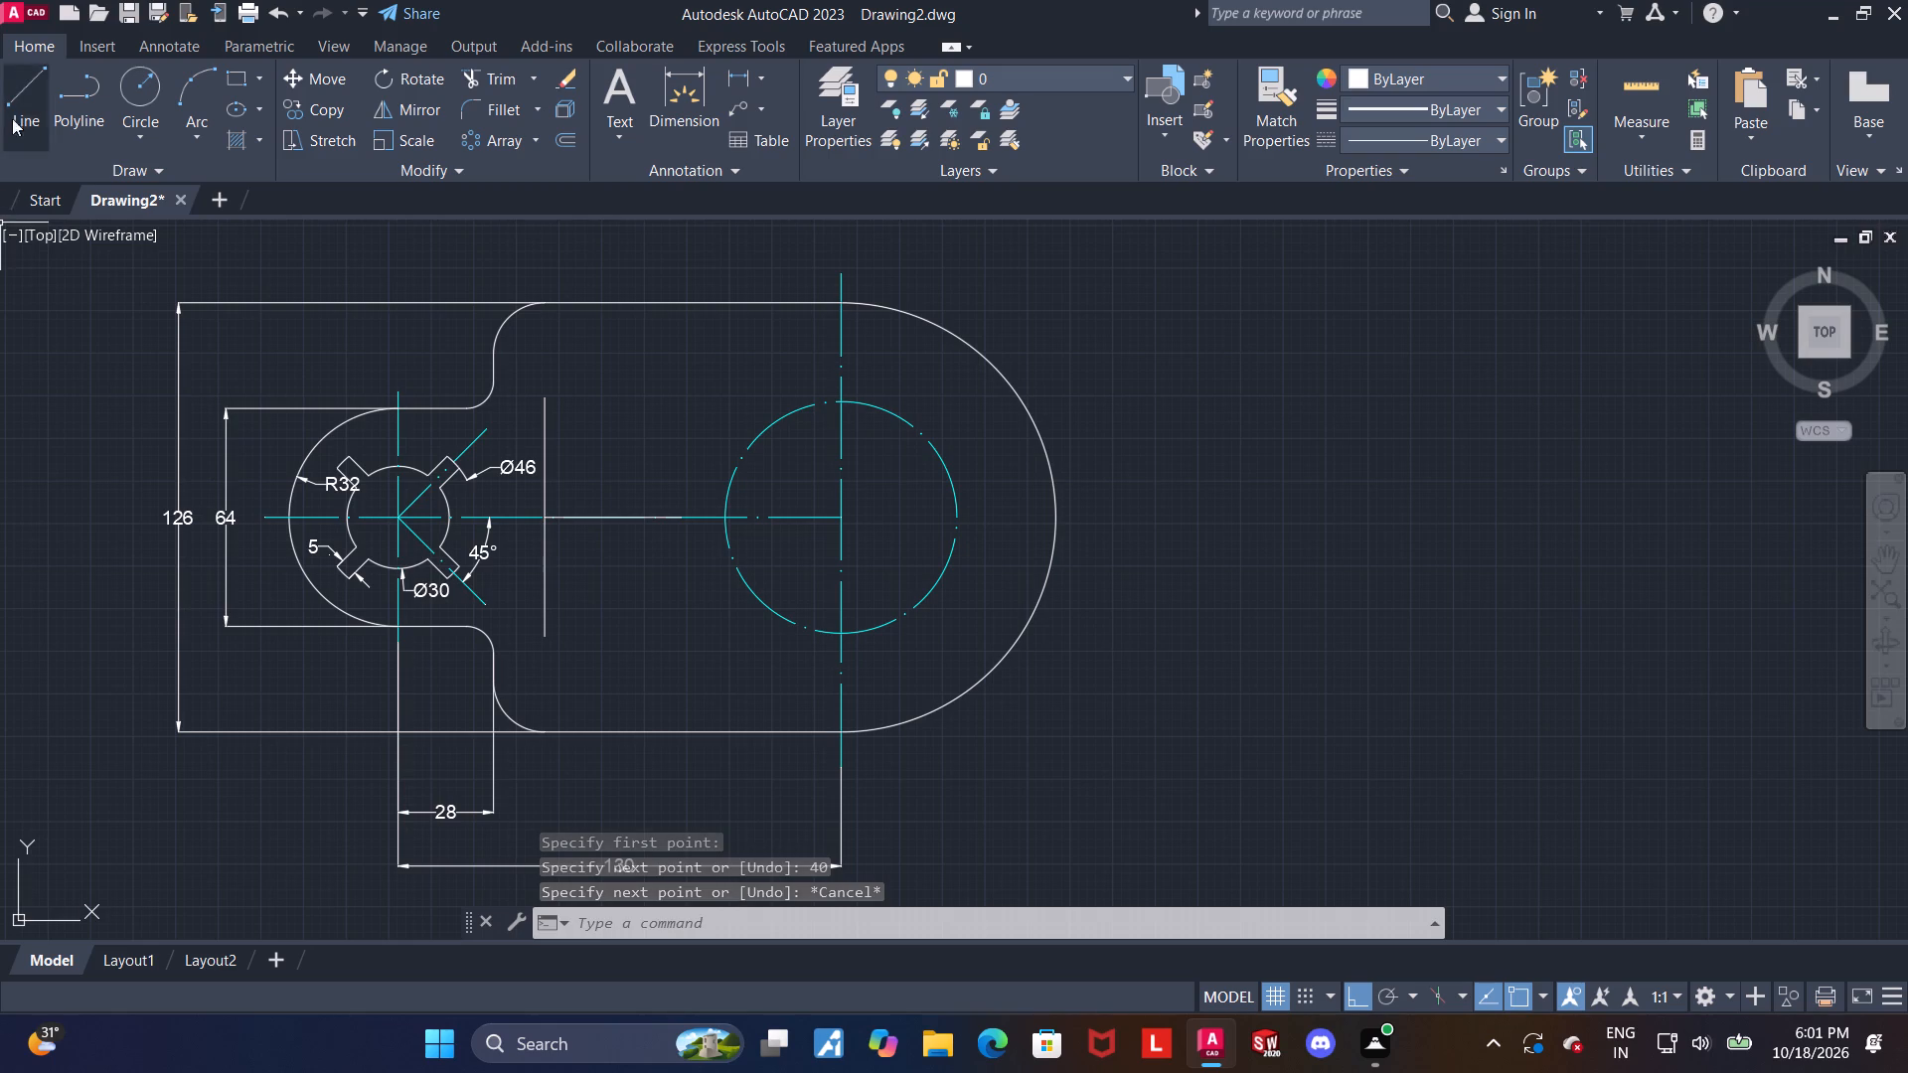
{"action": "left_click", "coordinate": [30, 92]}
{"action": "scroll", "coordinate": [522, 522], "scroll_direction": "up", "scroll_amount": 2}
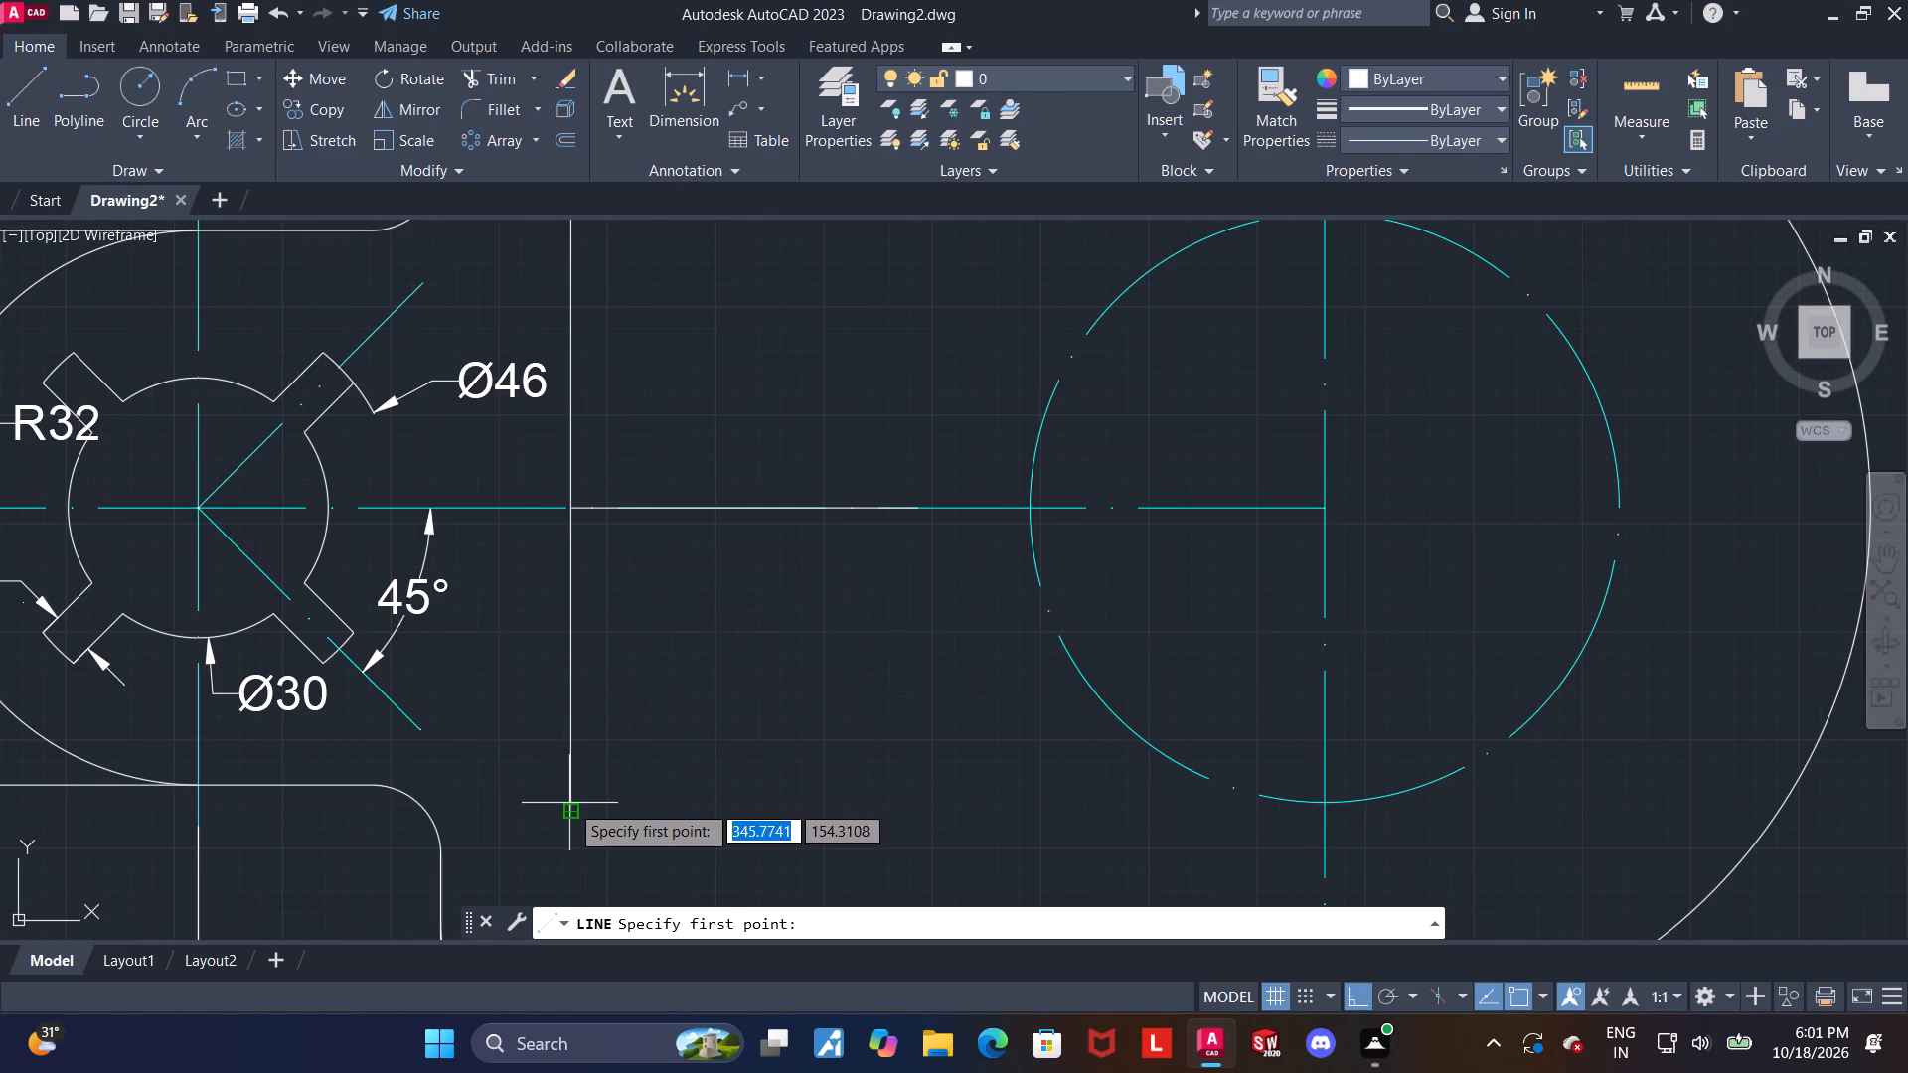
{"action": "left_click", "coordinate": [570, 808]}
{"action": "key", "text": "F8"}
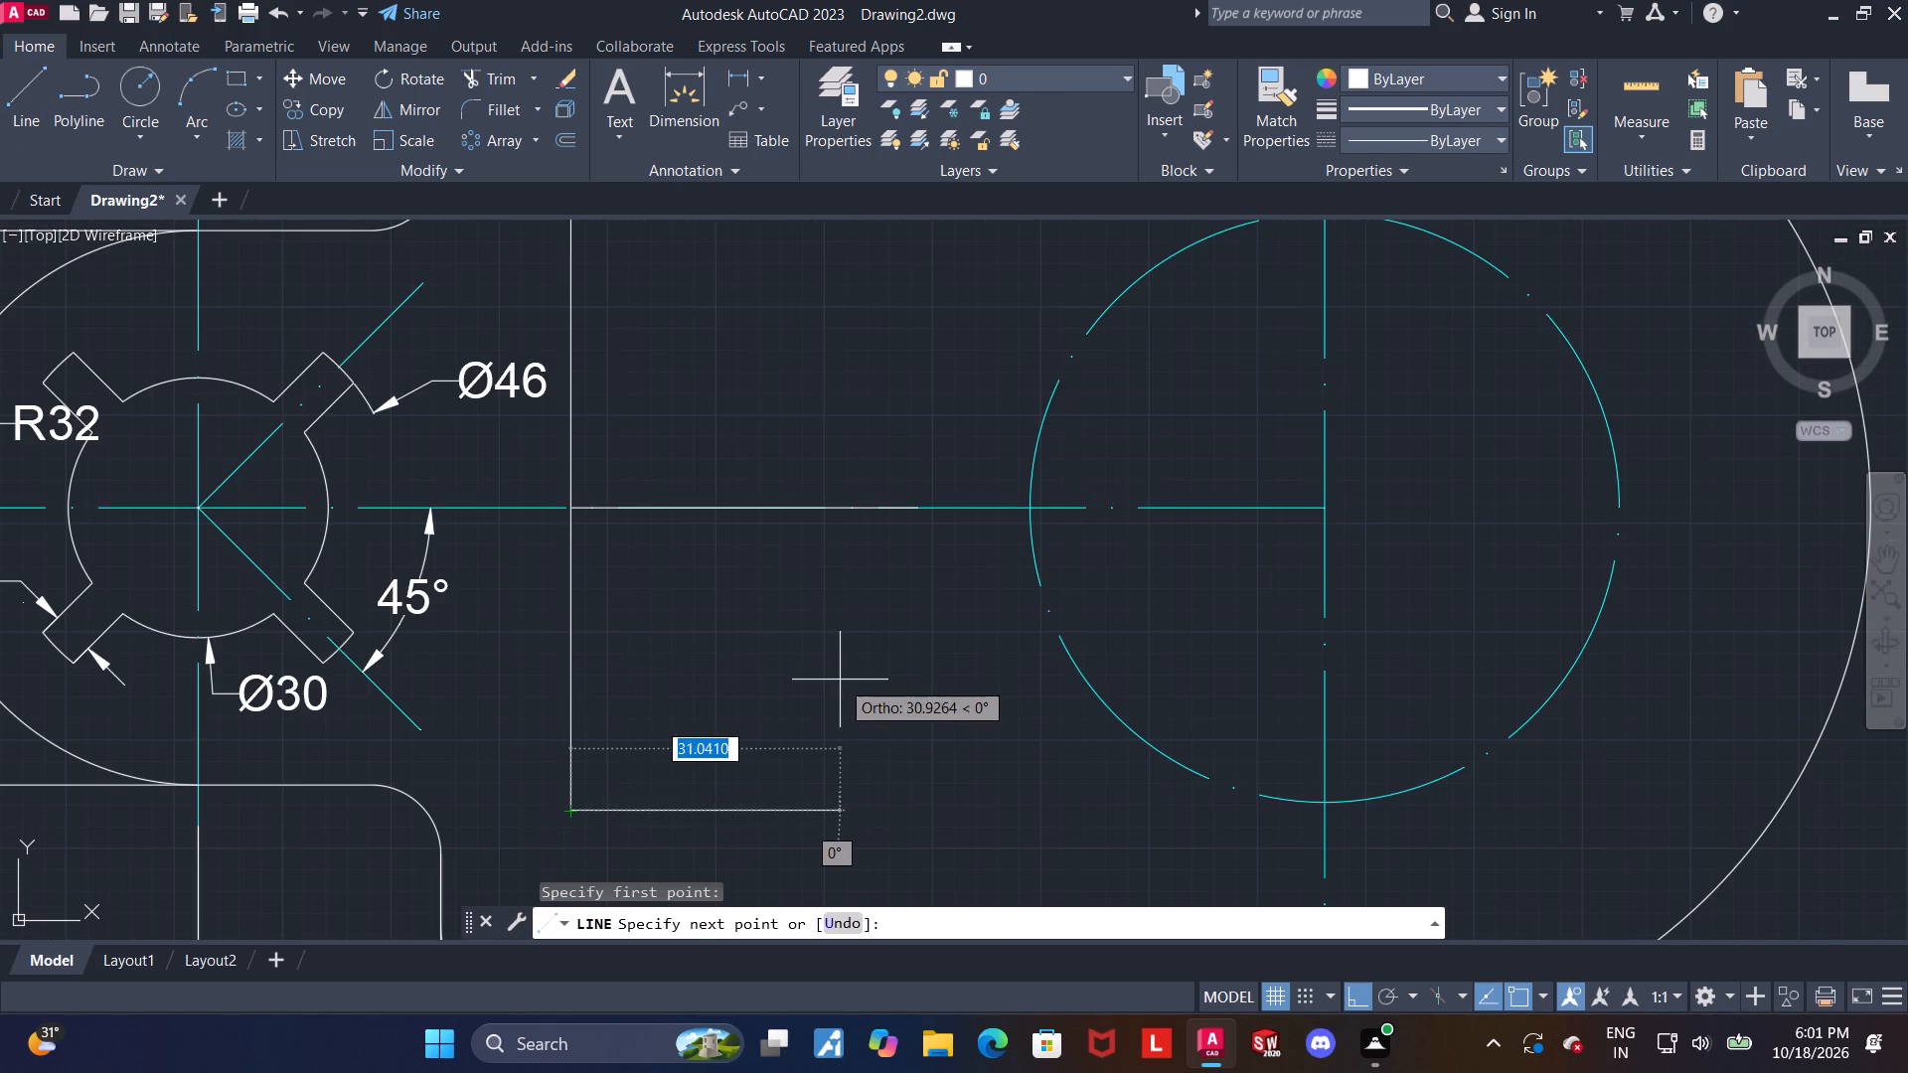
{"action": "left_click", "coordinate": [922, 508]}
{"action": "key", "text": "Escape"}
Draw a slanted line from the inner vertical line's upper end to the same apex, closing the triangle.
{"action": "scroll", "coordinate": [899, 546], "scroll_direction": "down", "scroll_amount": 2}
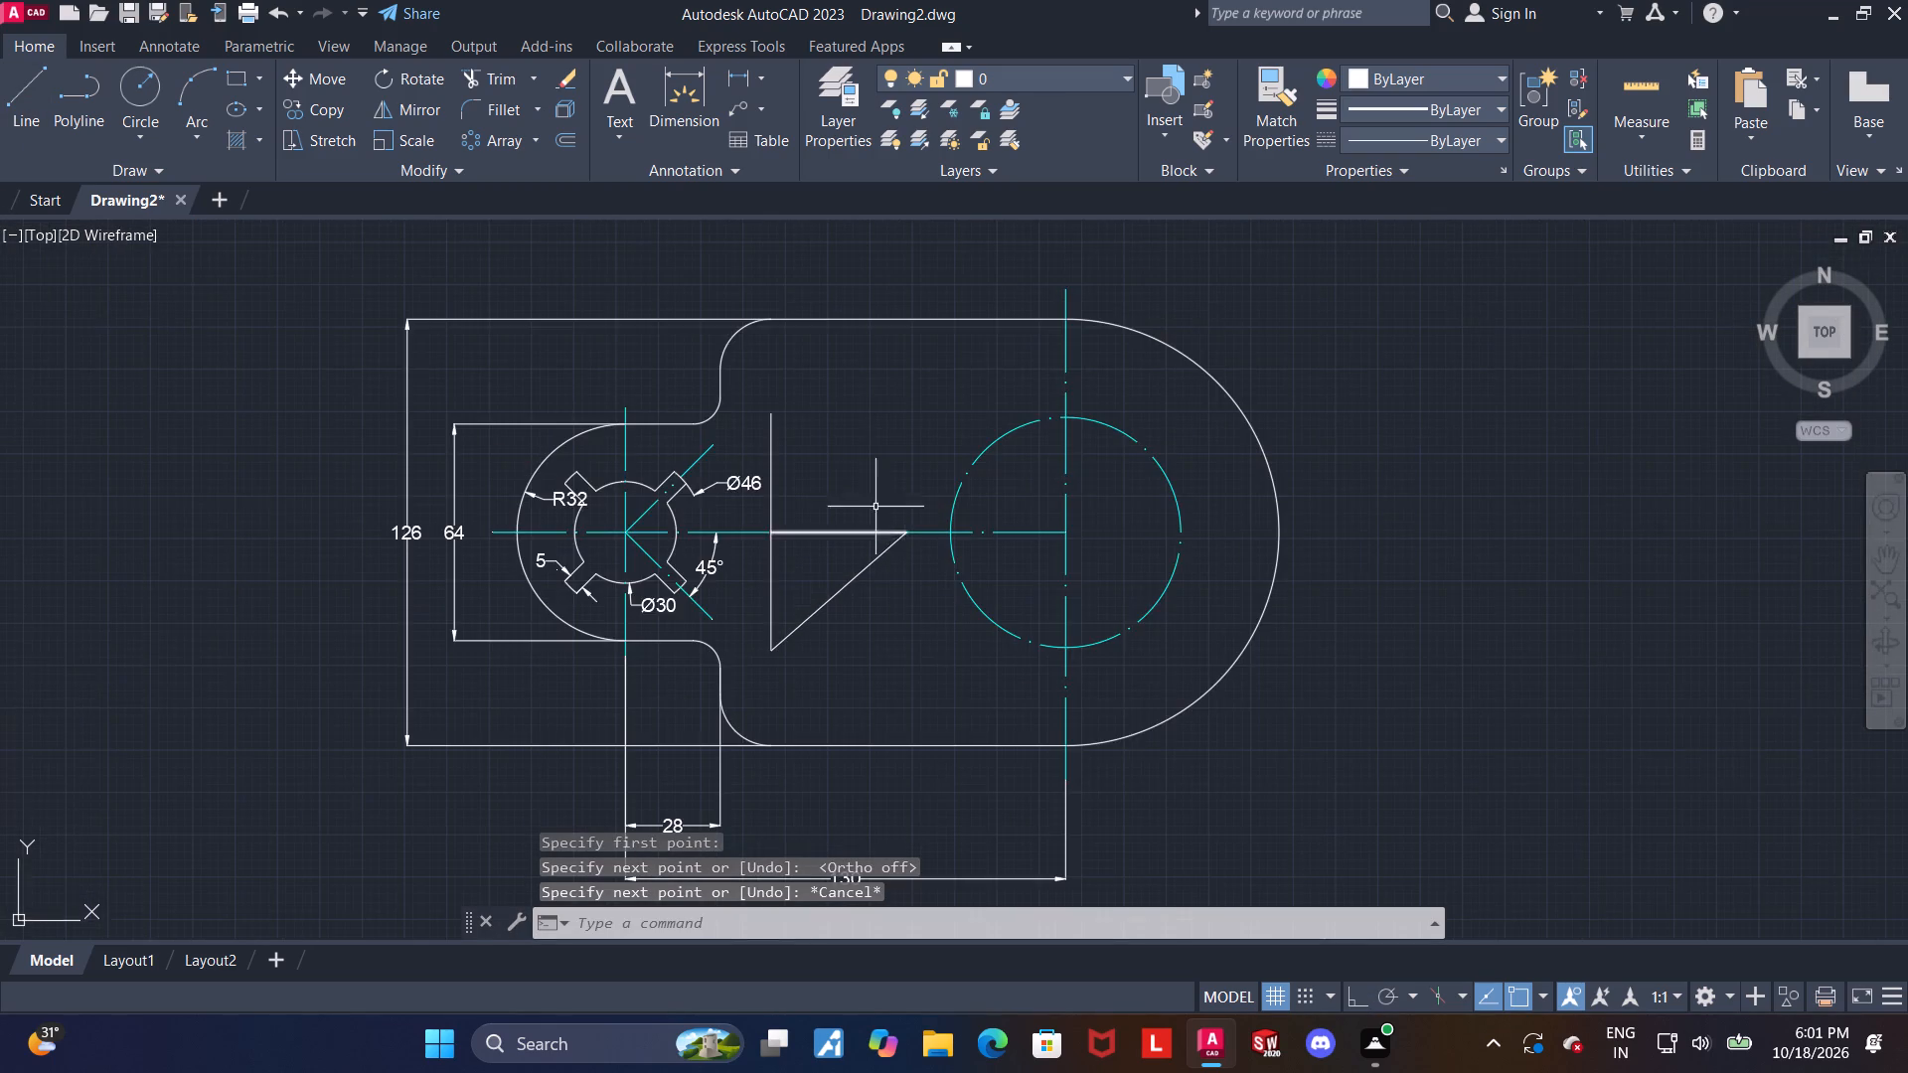
{"action": "scroll", "coordinate": [874, 450], "scroll_direction": "up", "scroll_amount": 1}
{"action": "key", "text": "Escape"}
{"action": "left_click", "coordinate": [25, 78]}
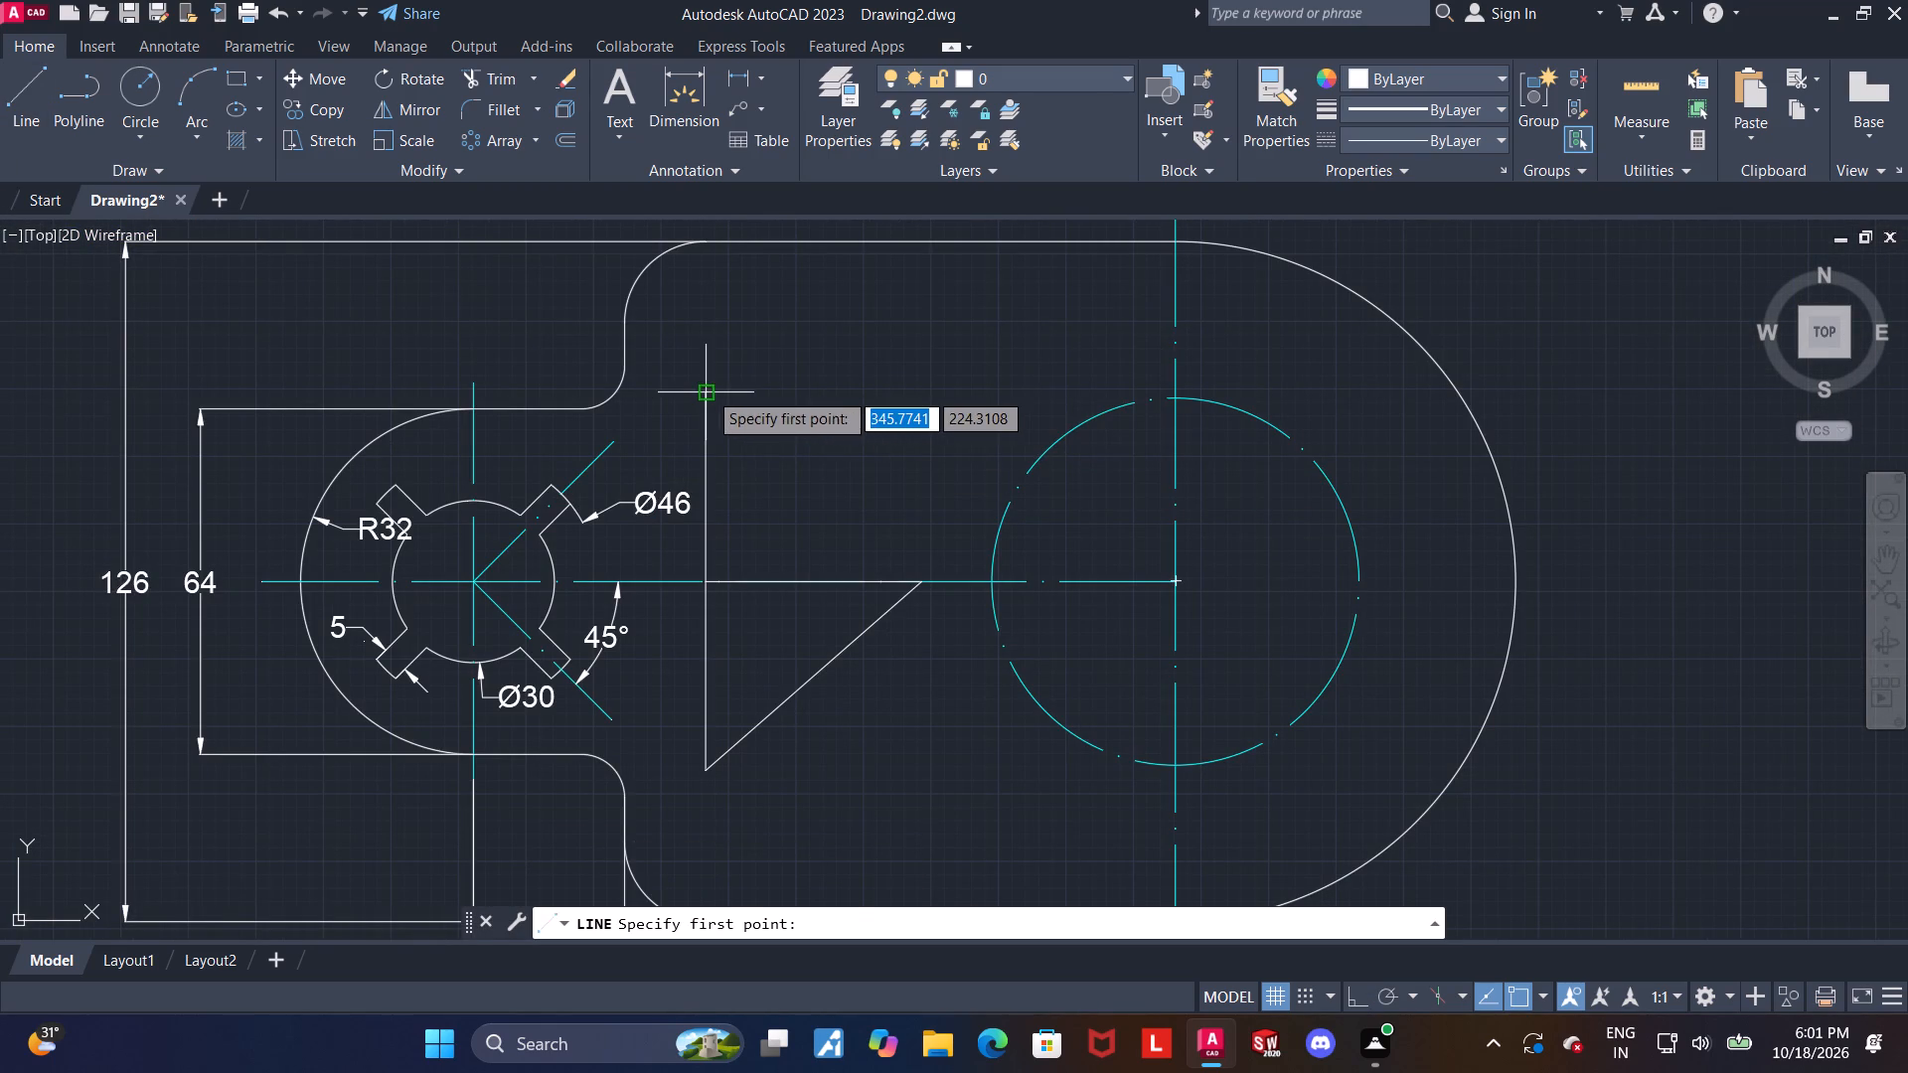
{"action": "left_click", "coordinate": [707, 390]}
{"action": "left_click", "coordinate": [926, 575]}
{"action": "key", "text": "Escape"}
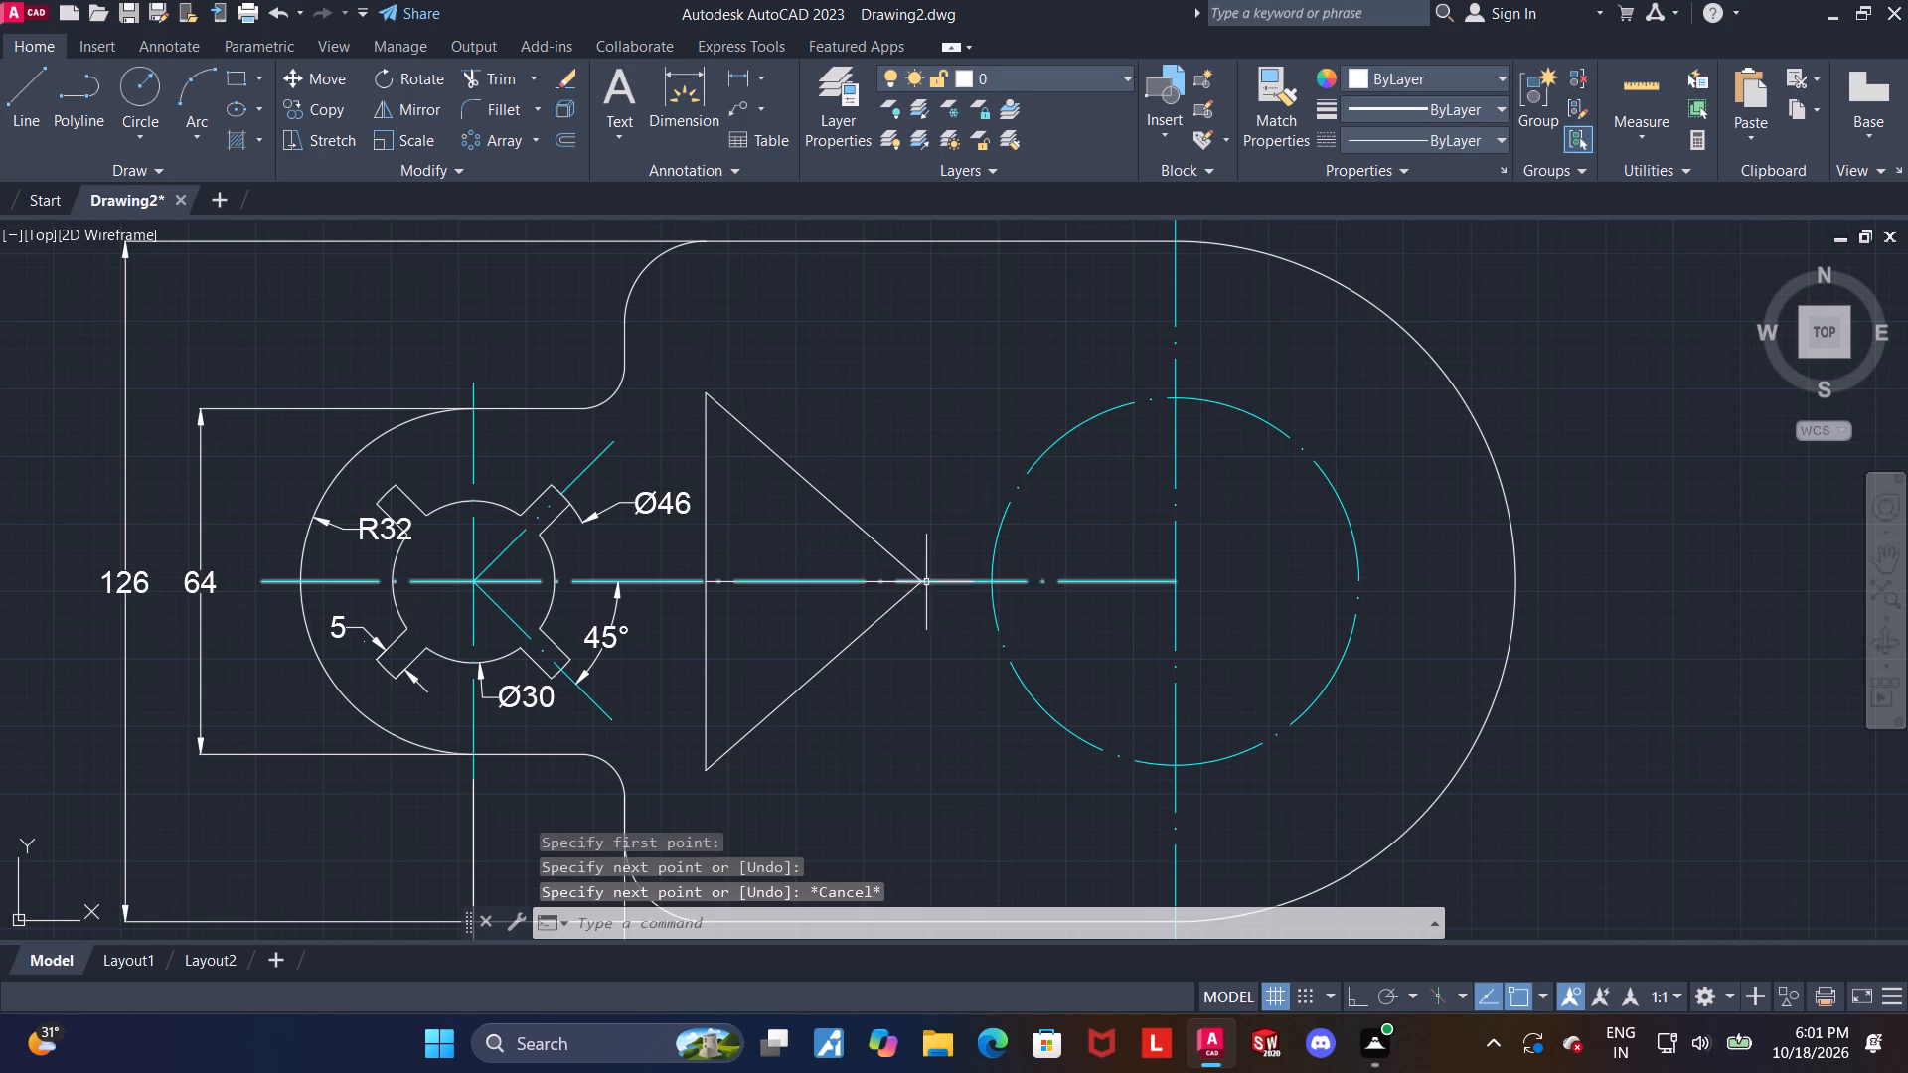
Delete the 40-unit horizontal line inside the triangle.
{"action": "left_click", "coordinate": [854, 579]}
{"action": "key", "text": "Delete"}
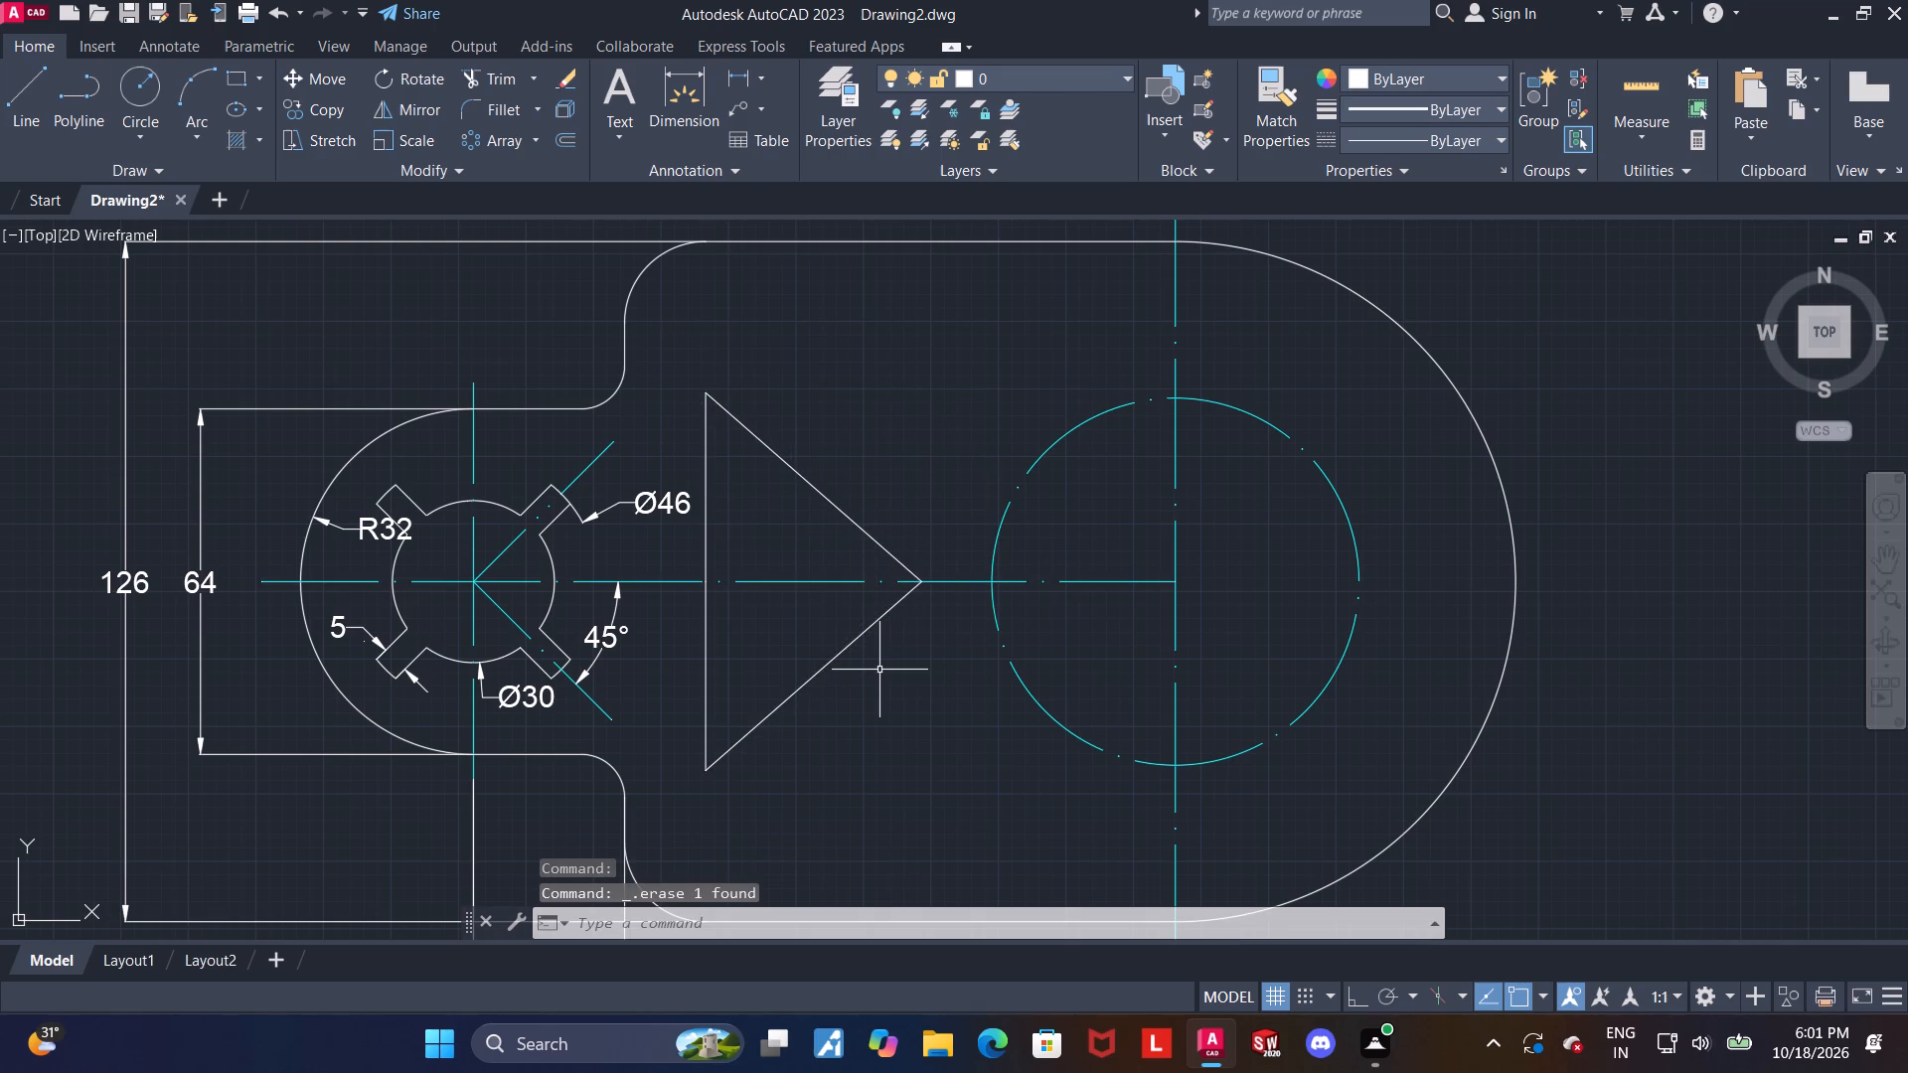
Dimension the horizontal distance between the two ends of the body's lower-left fillet, in line with the 28 dimension.
{"action": "scroll", "coordinate": [877, 670], "scroll_direction": "down", "scroll_amount": 1}
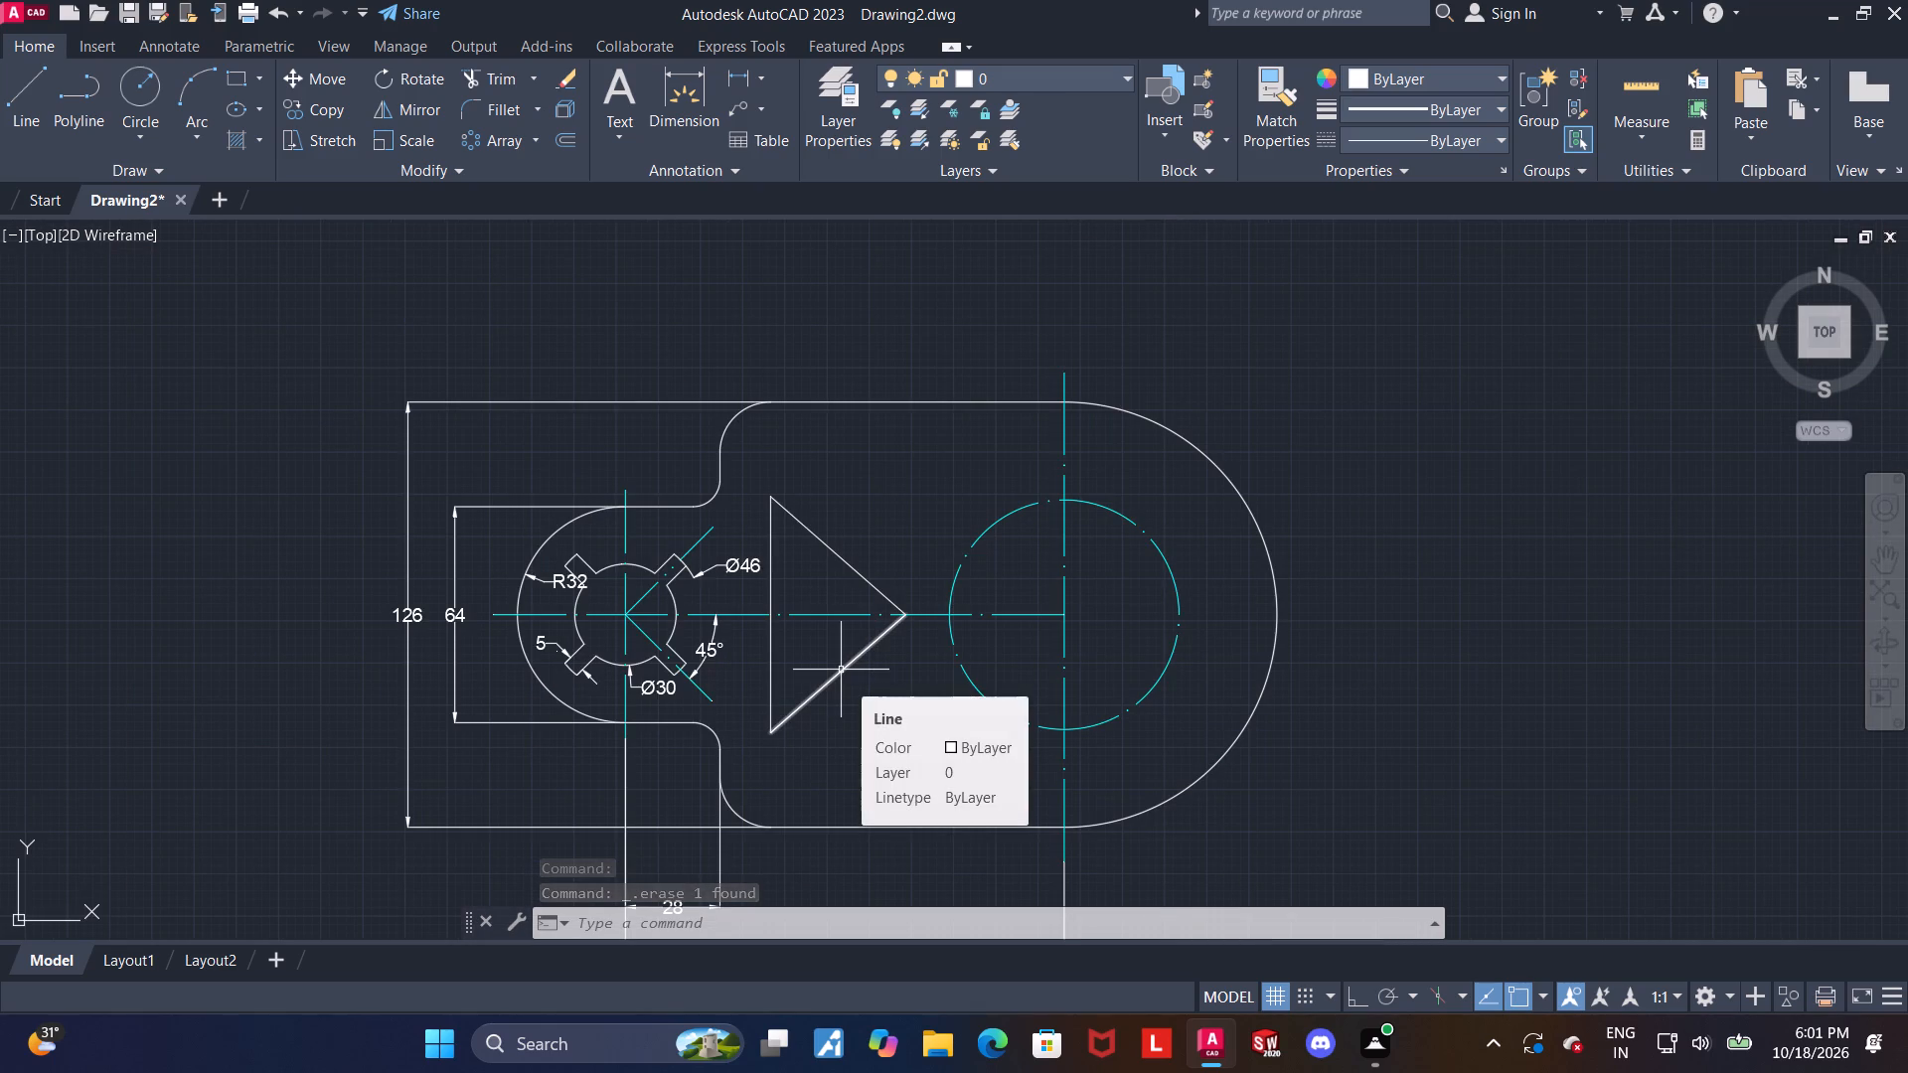
{"action": "scroll", "coordinate": [843, 694], "scroll_direction": "up", "scroll_amount": 1}
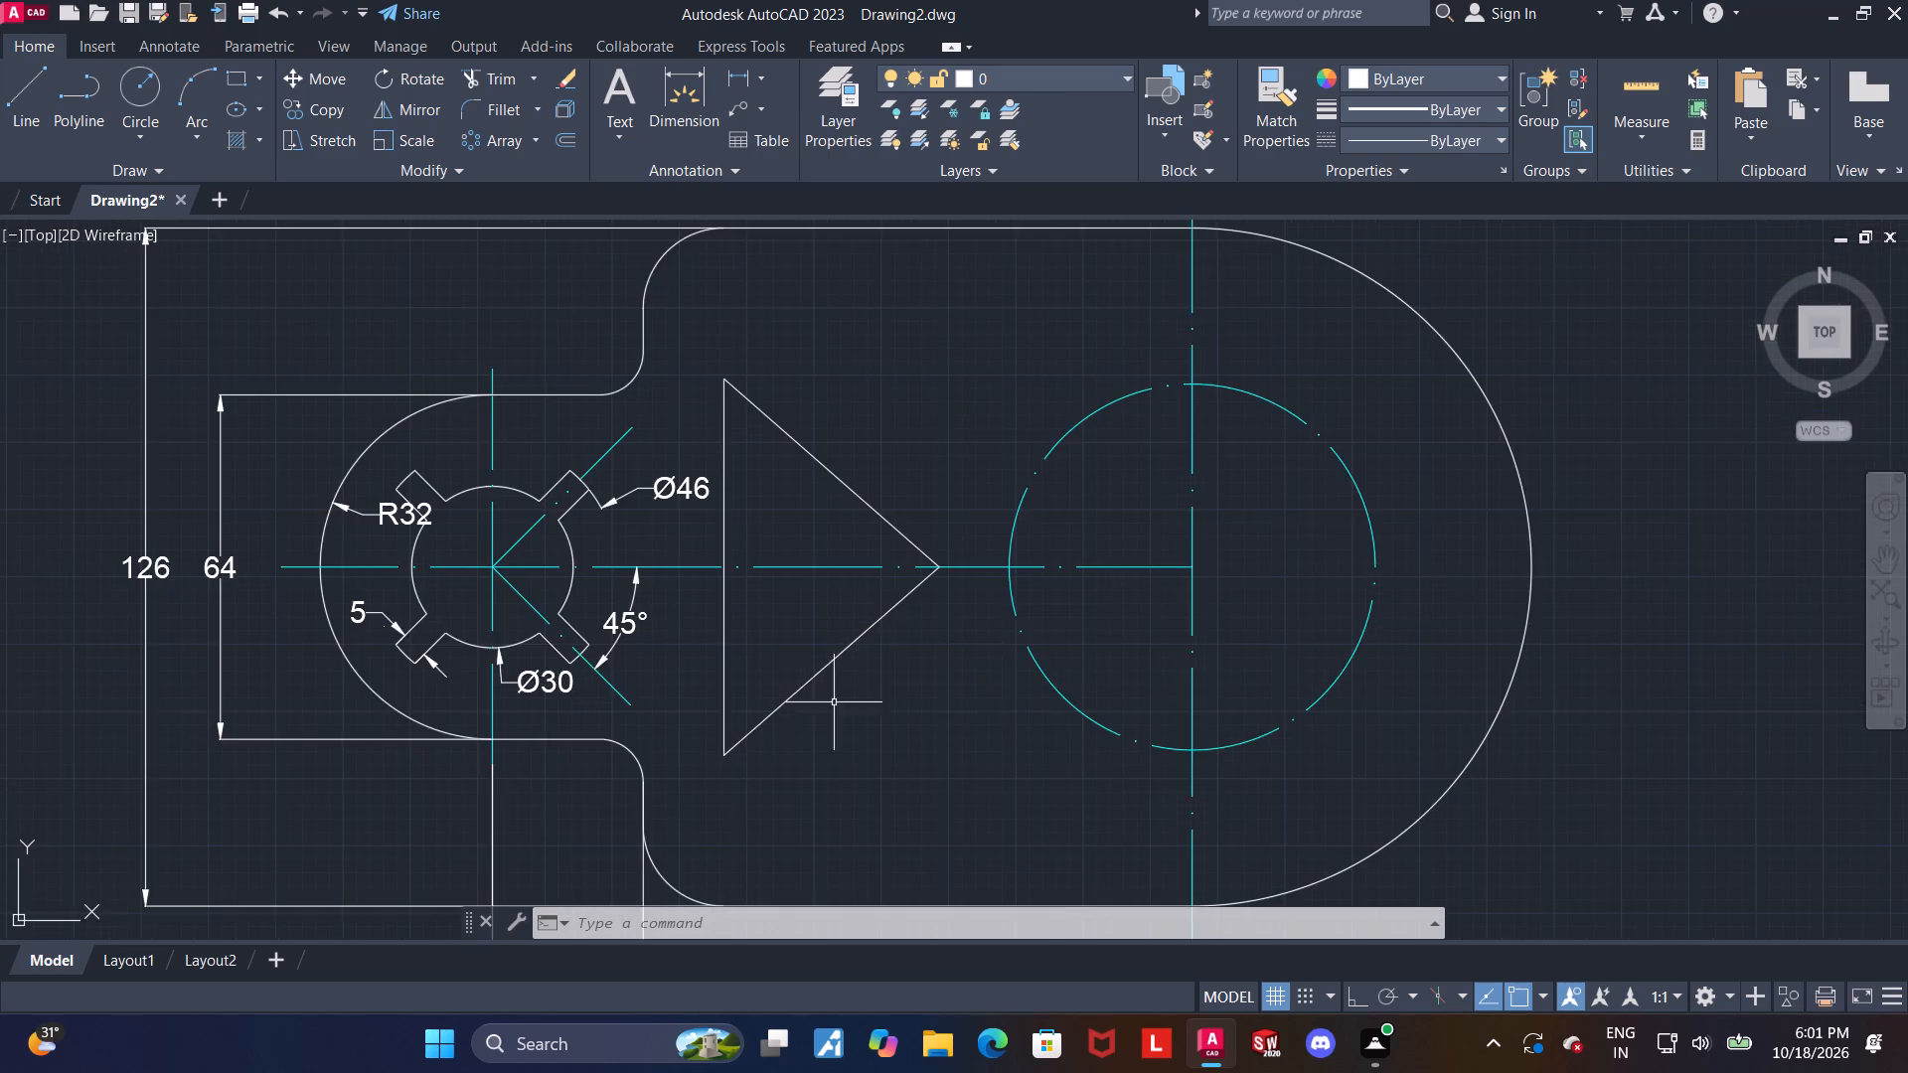
{"action": "middle_click_drag", "start_coordinate": [799, 751], "coordinate": [795, 550]}
{"action": "middle_click_drag", "start_coordinate": [781, 629], "coordinate": [782, 554]}
{"action": "key", "text": "Escape"}
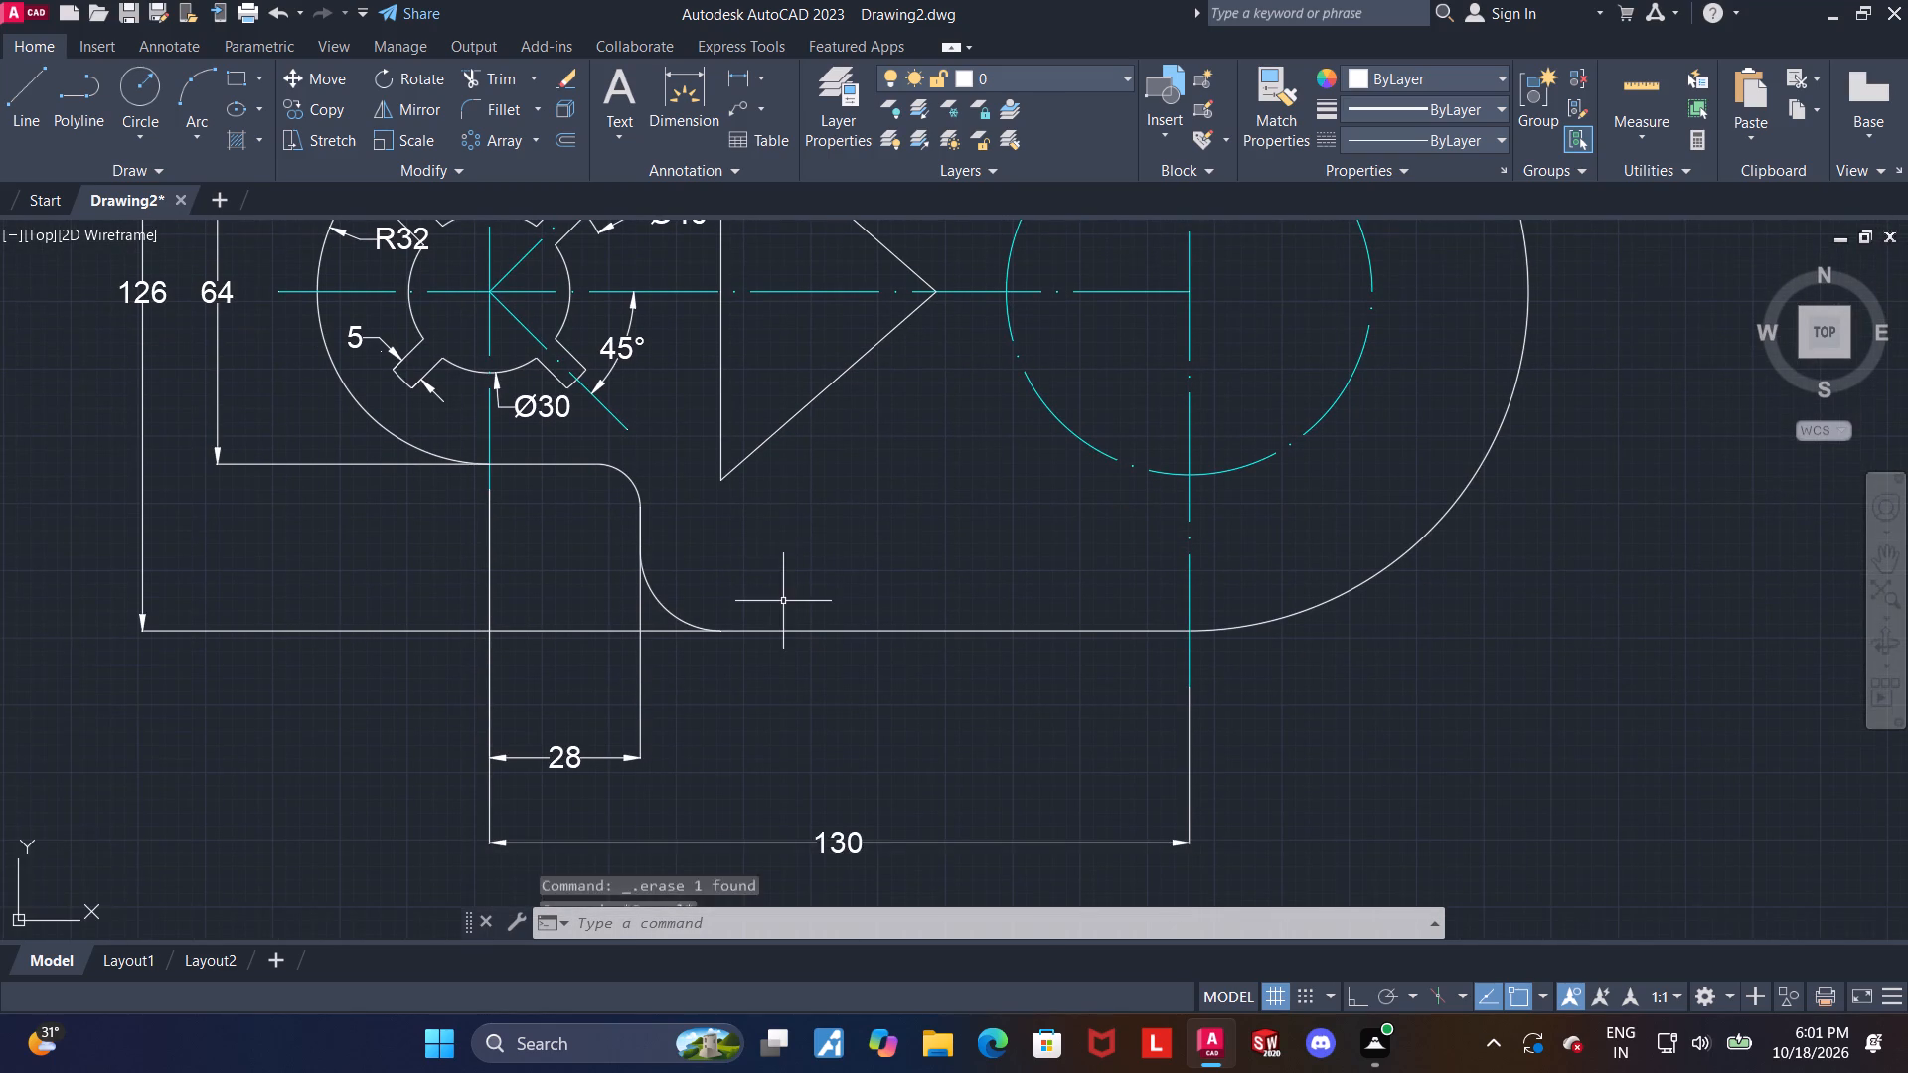
{"action": "middle_click_drag", "start_coordinate": [783, 571], "coordinate": [783, 494]}
{"action": "left_click", "coordinate": [676, 88]}
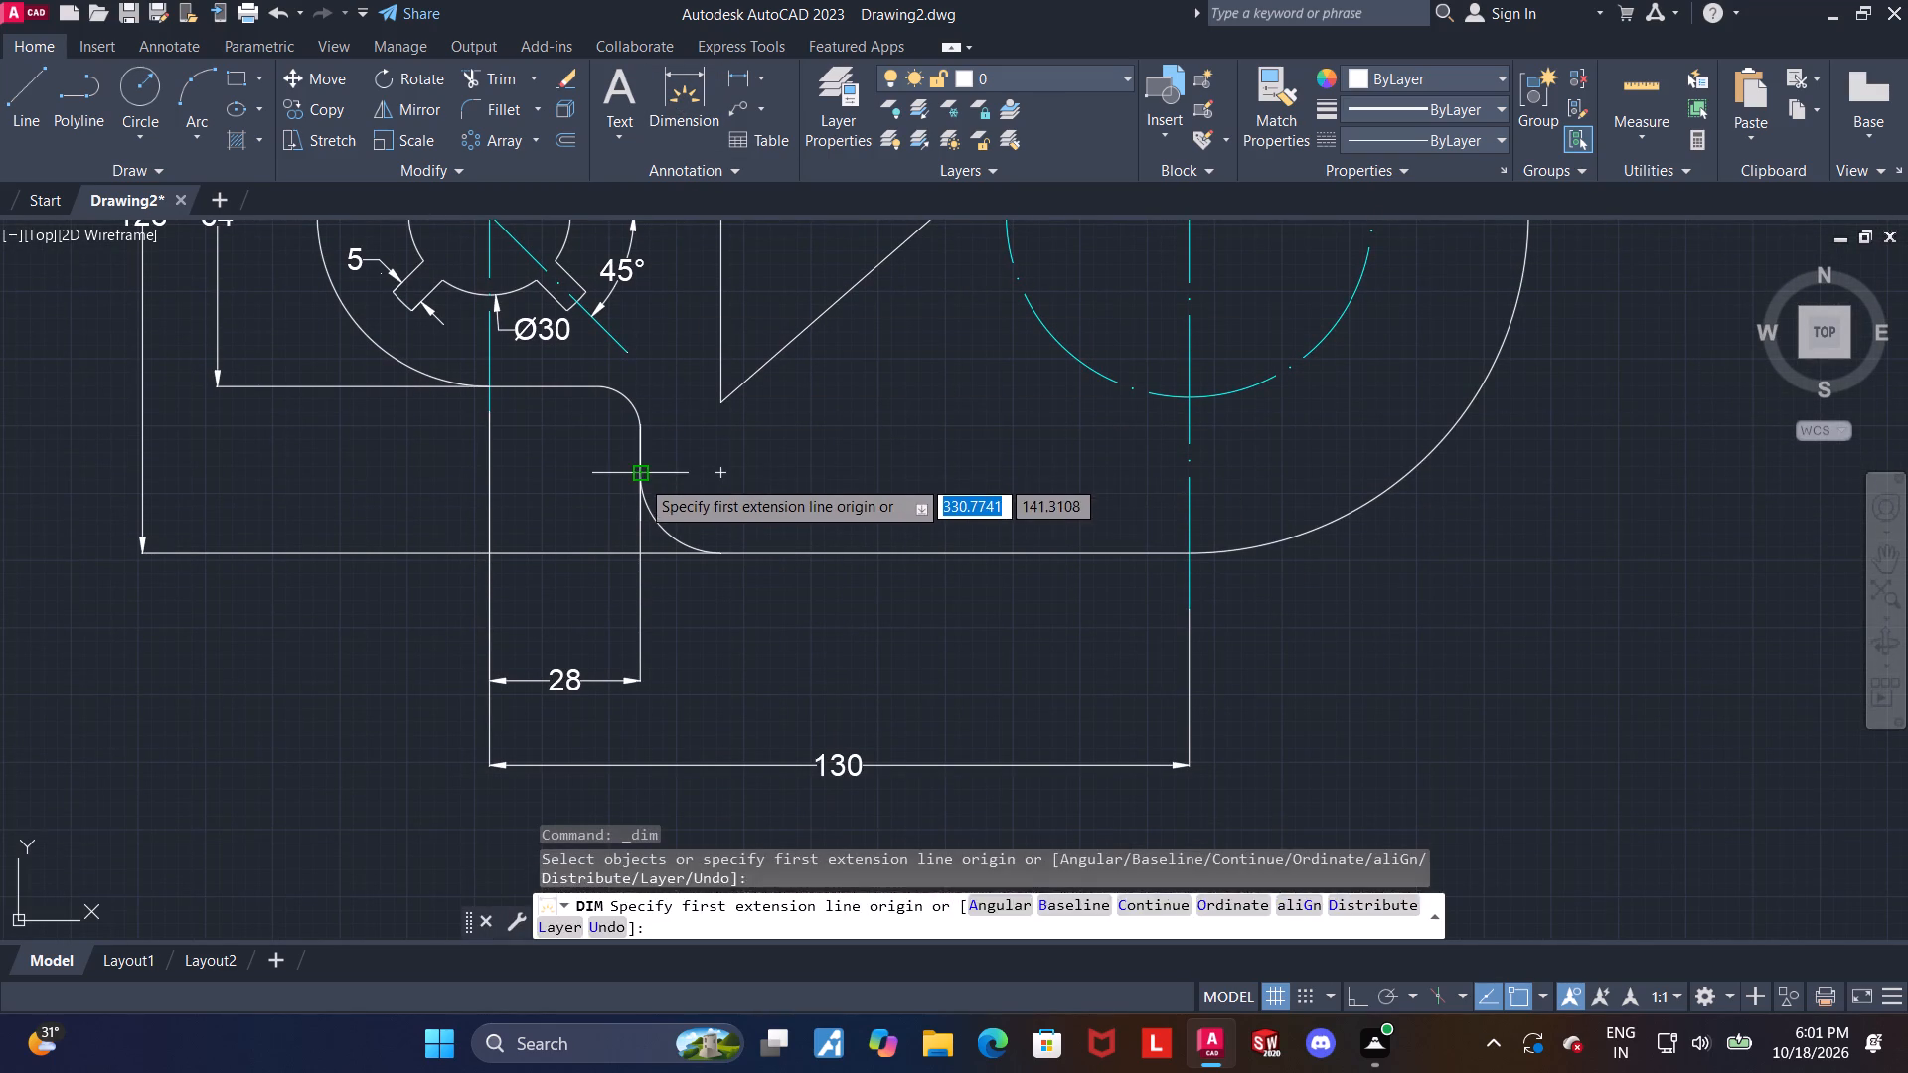
{"action": "left_click", "coordinate": [640, 478]}
{"action": "scroll", "coordinate": [732, 568], "scroll_direction": "up", "scroll_amount": 2}
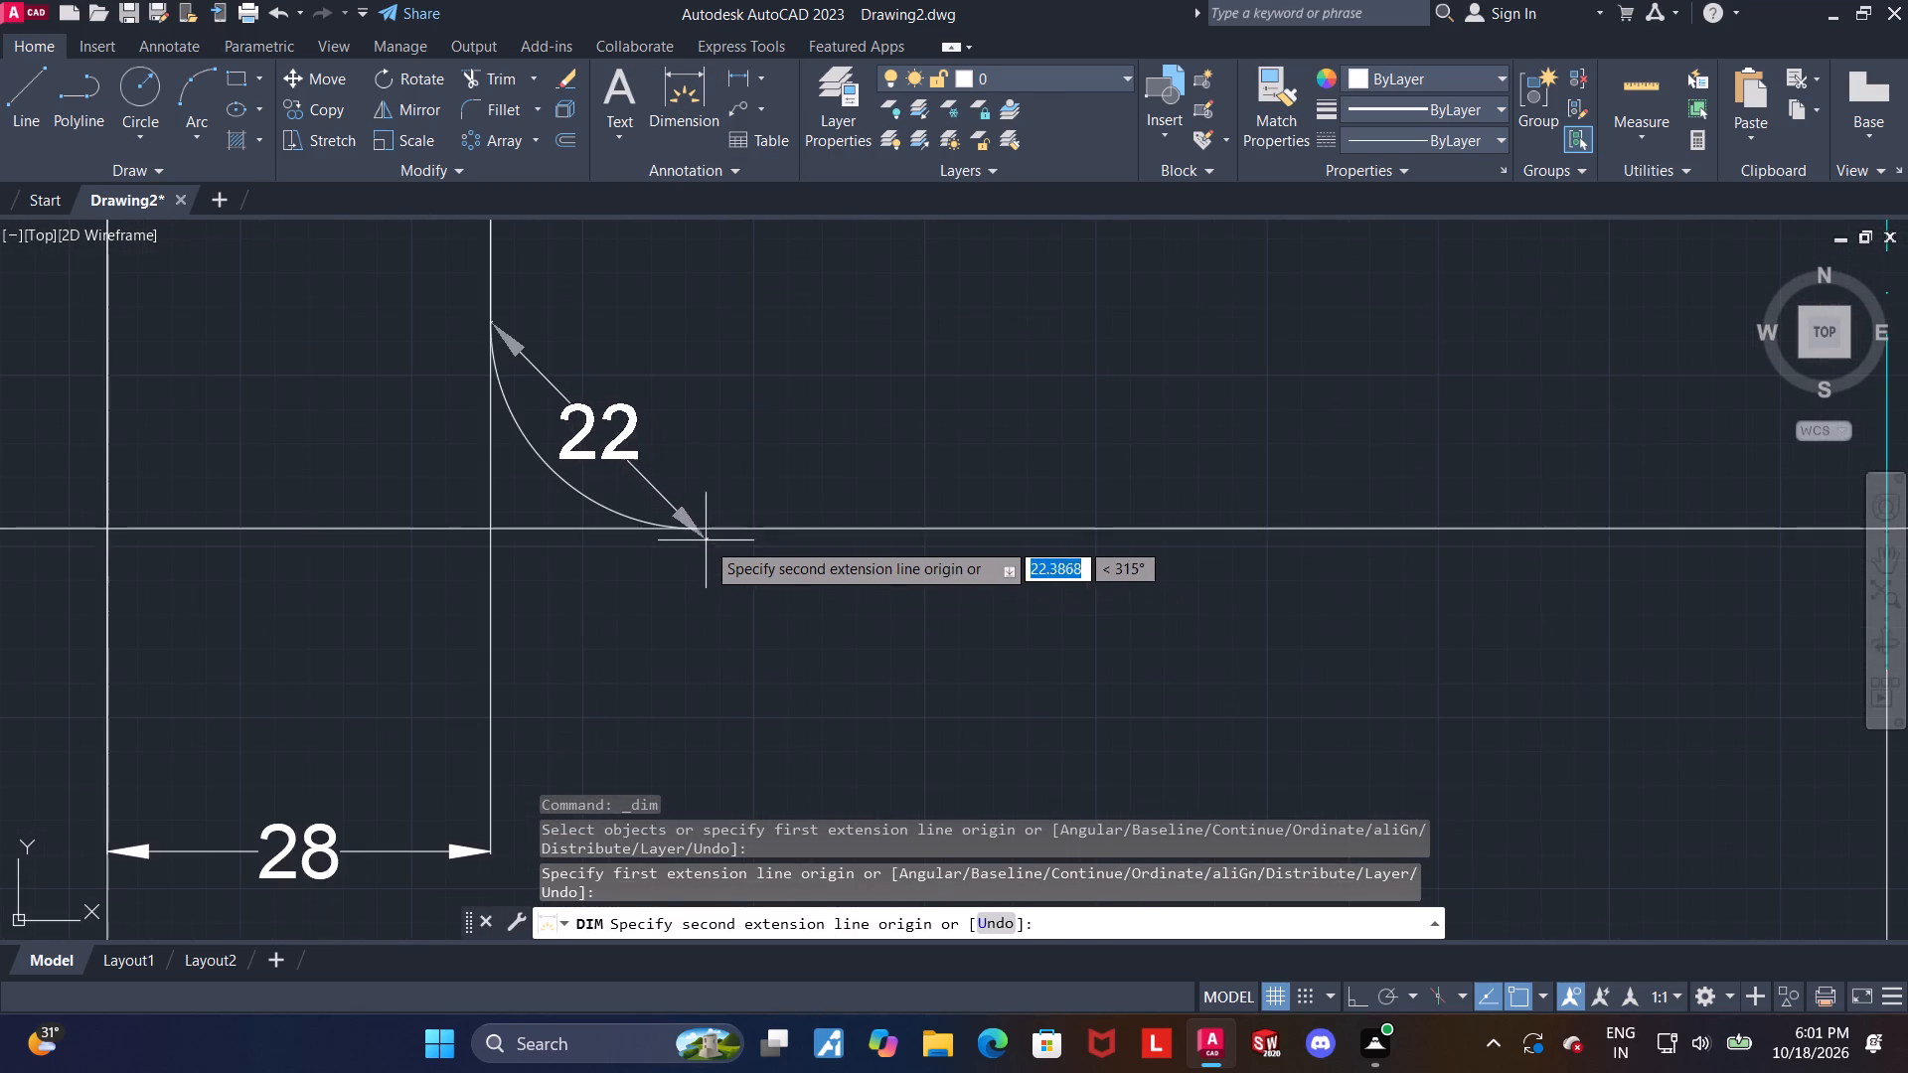
{"action": "left_click", "coordinate": [692, 528]}
{"action": "scroll", "coordinate": [695, 537], "scroll_direction": "down", "scroll_amount": 3}
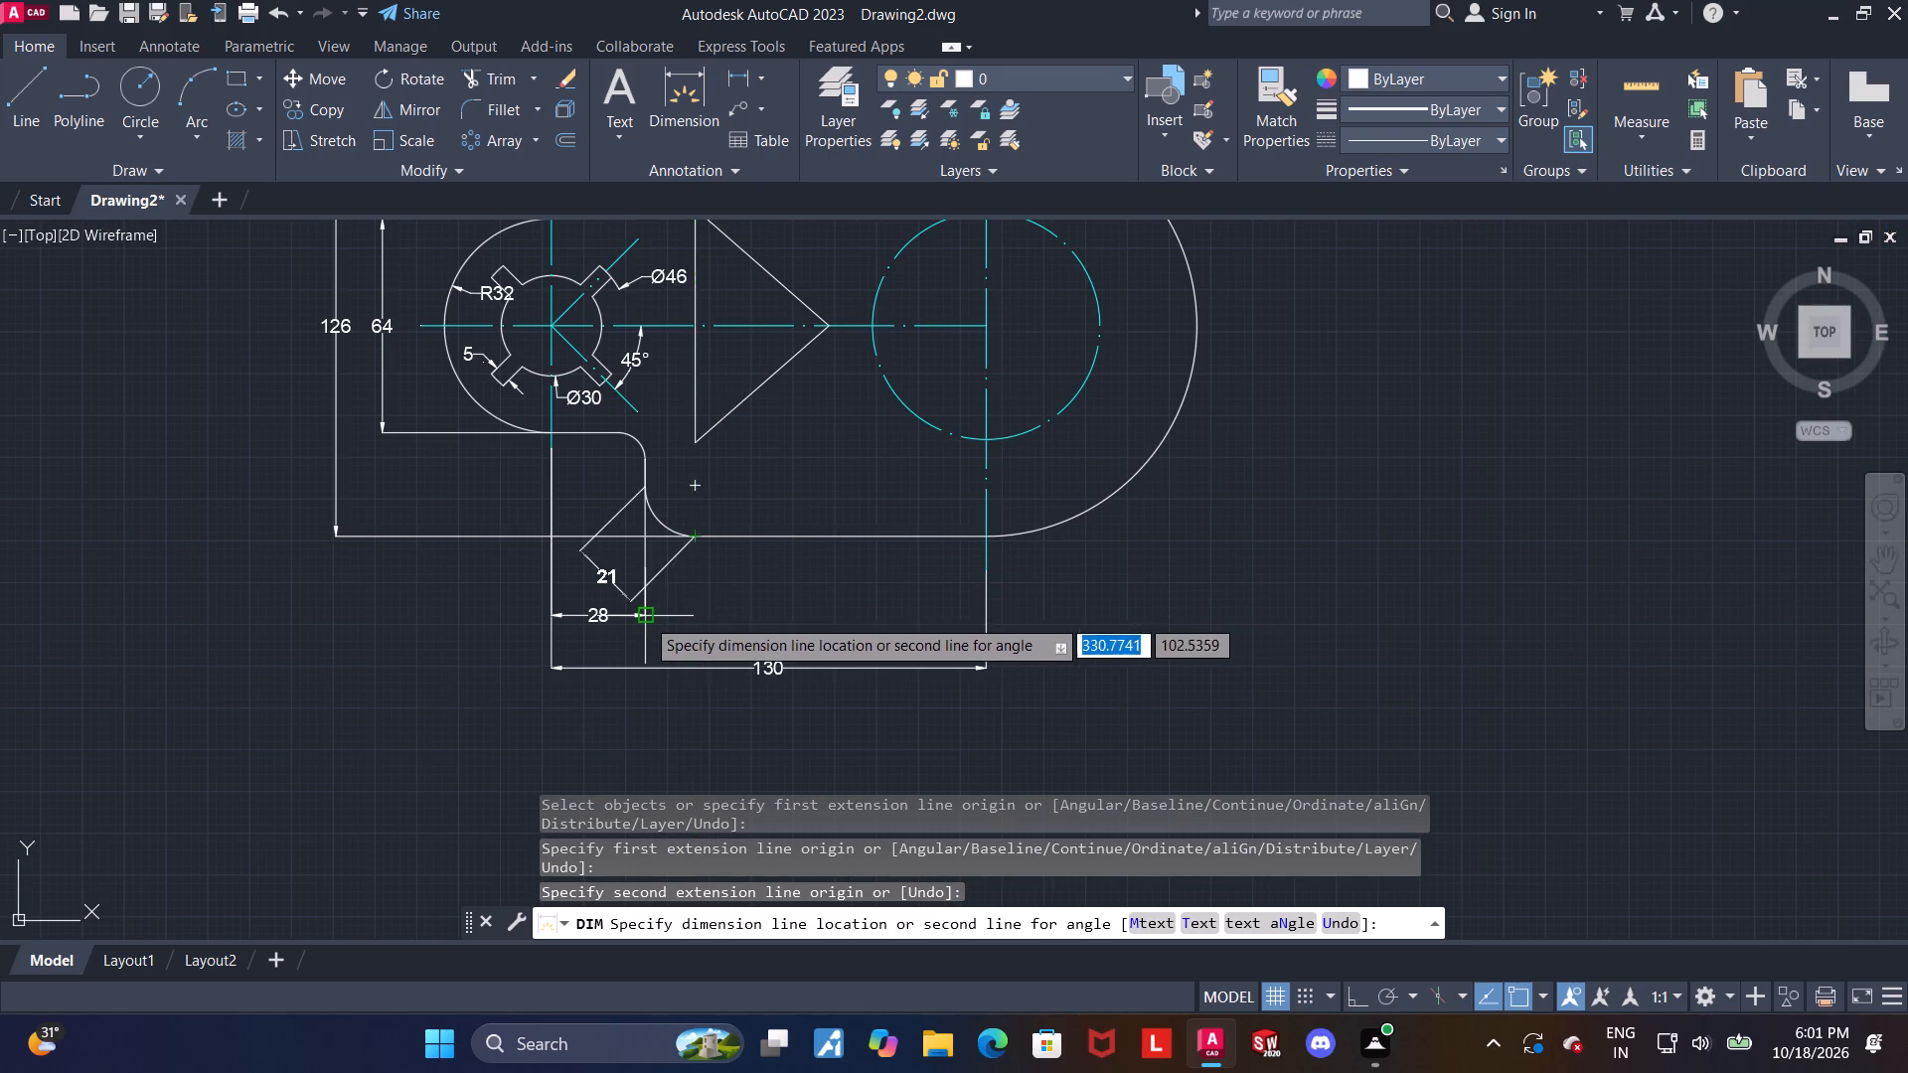
{"action": "scroll", "coordinate": [643, 617], "scroll_direction": "up", "scroll_amount": 2}
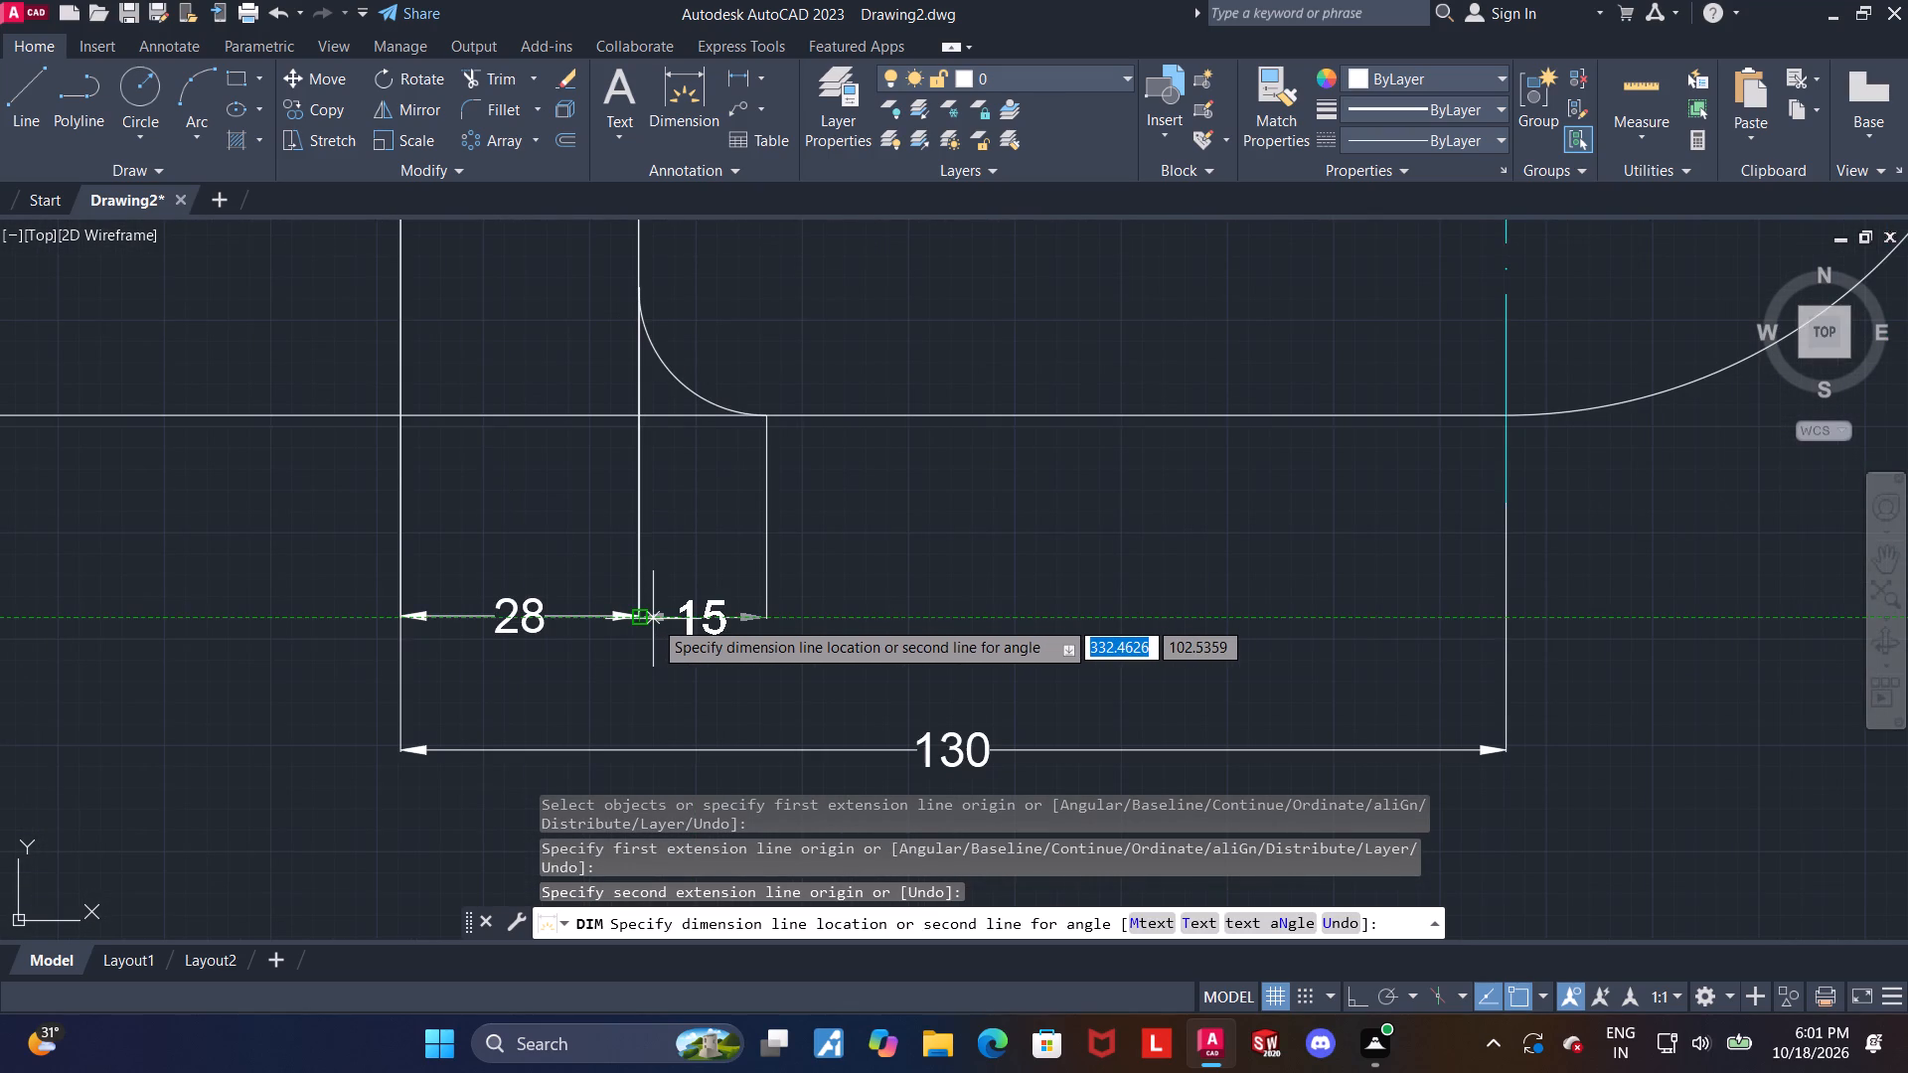
{"action": "key", "text": "F8"}
{"action": "left_click", "coordinate": [640, 618]}
{"action": "key", "text": "Escape"}
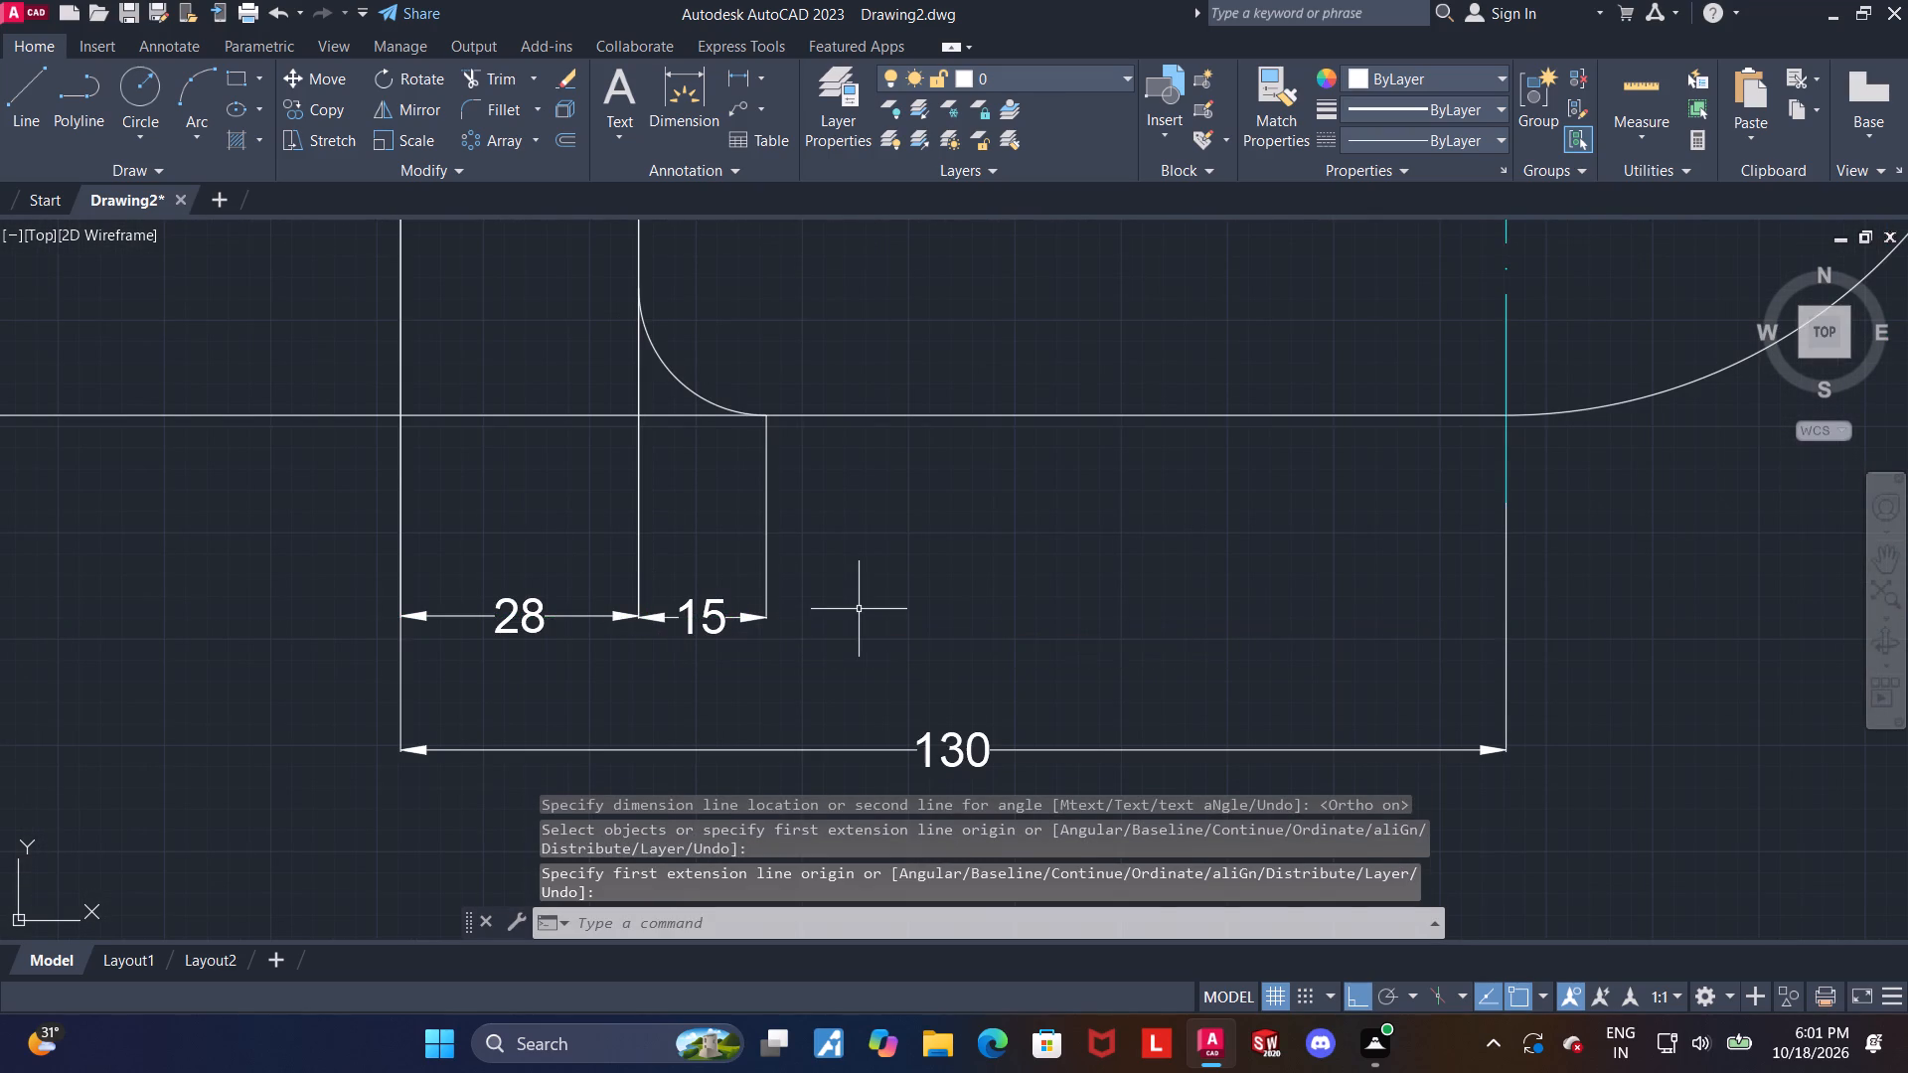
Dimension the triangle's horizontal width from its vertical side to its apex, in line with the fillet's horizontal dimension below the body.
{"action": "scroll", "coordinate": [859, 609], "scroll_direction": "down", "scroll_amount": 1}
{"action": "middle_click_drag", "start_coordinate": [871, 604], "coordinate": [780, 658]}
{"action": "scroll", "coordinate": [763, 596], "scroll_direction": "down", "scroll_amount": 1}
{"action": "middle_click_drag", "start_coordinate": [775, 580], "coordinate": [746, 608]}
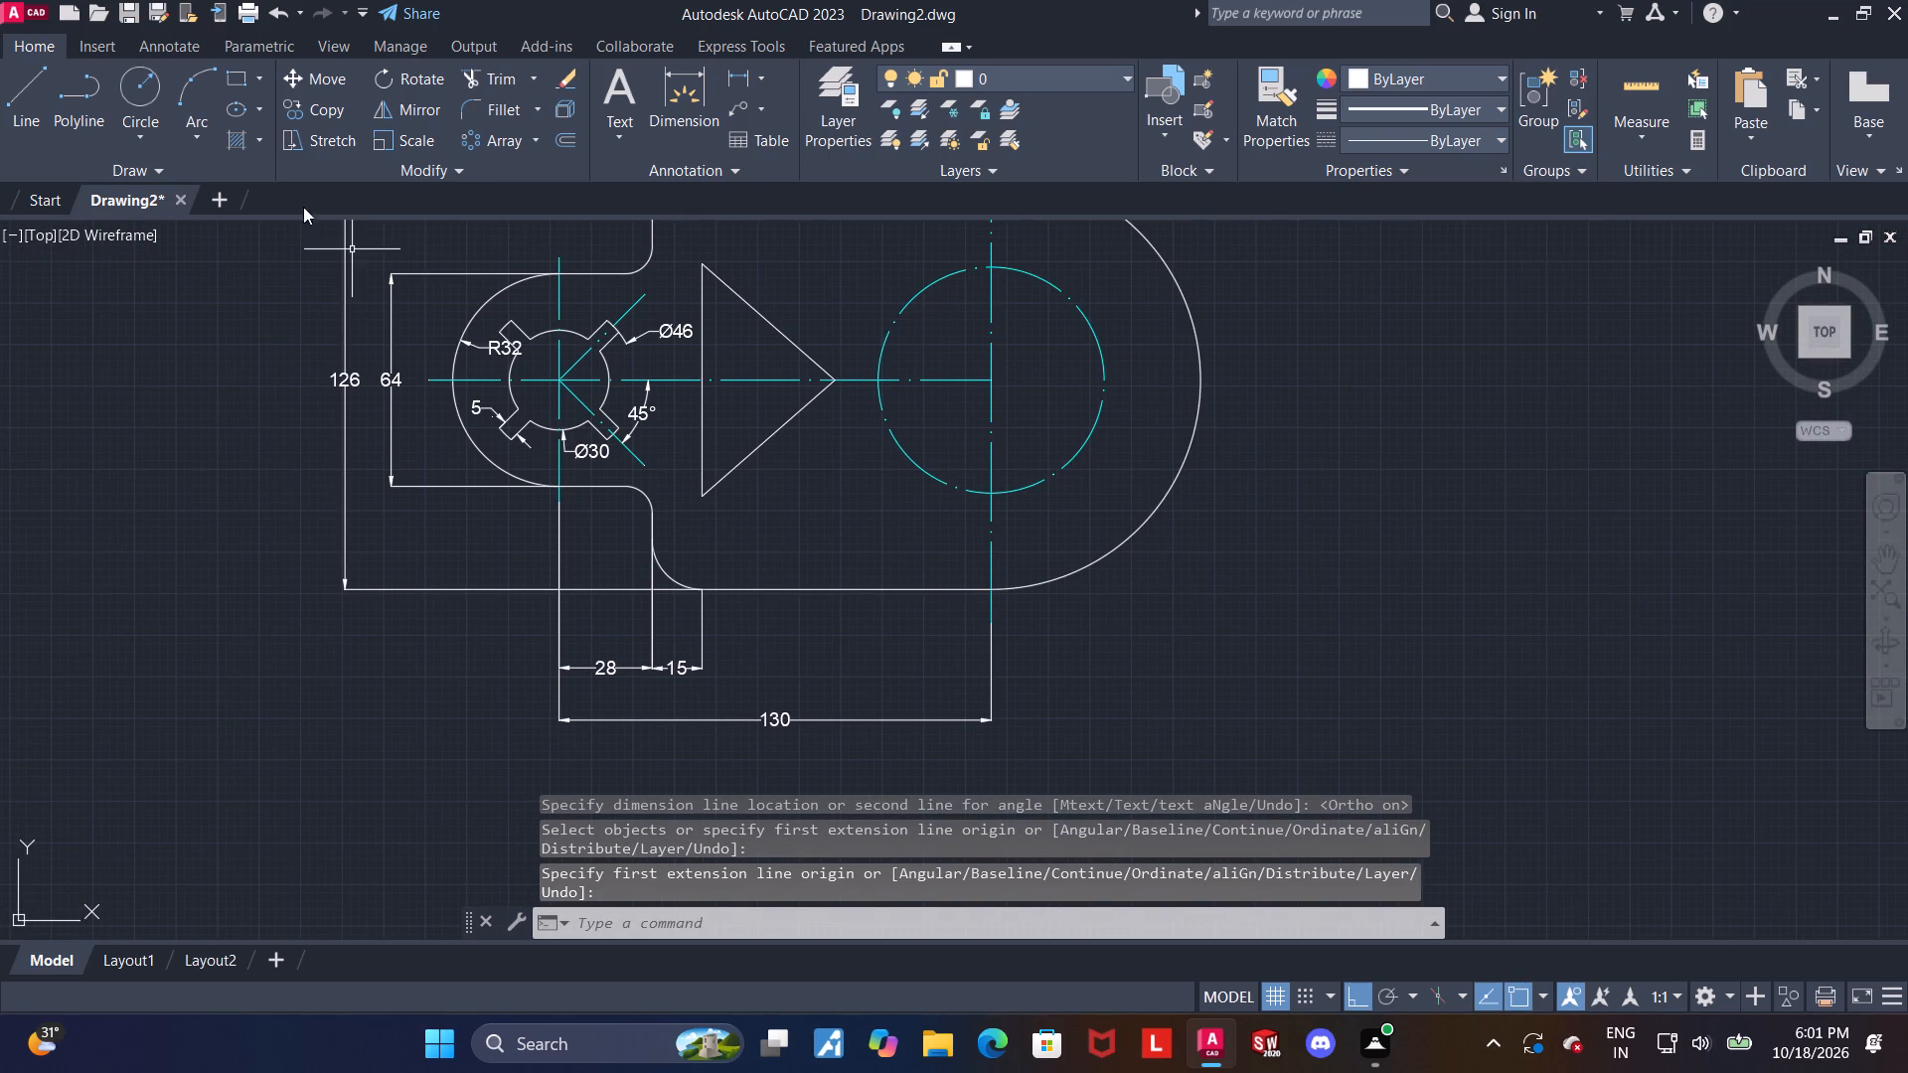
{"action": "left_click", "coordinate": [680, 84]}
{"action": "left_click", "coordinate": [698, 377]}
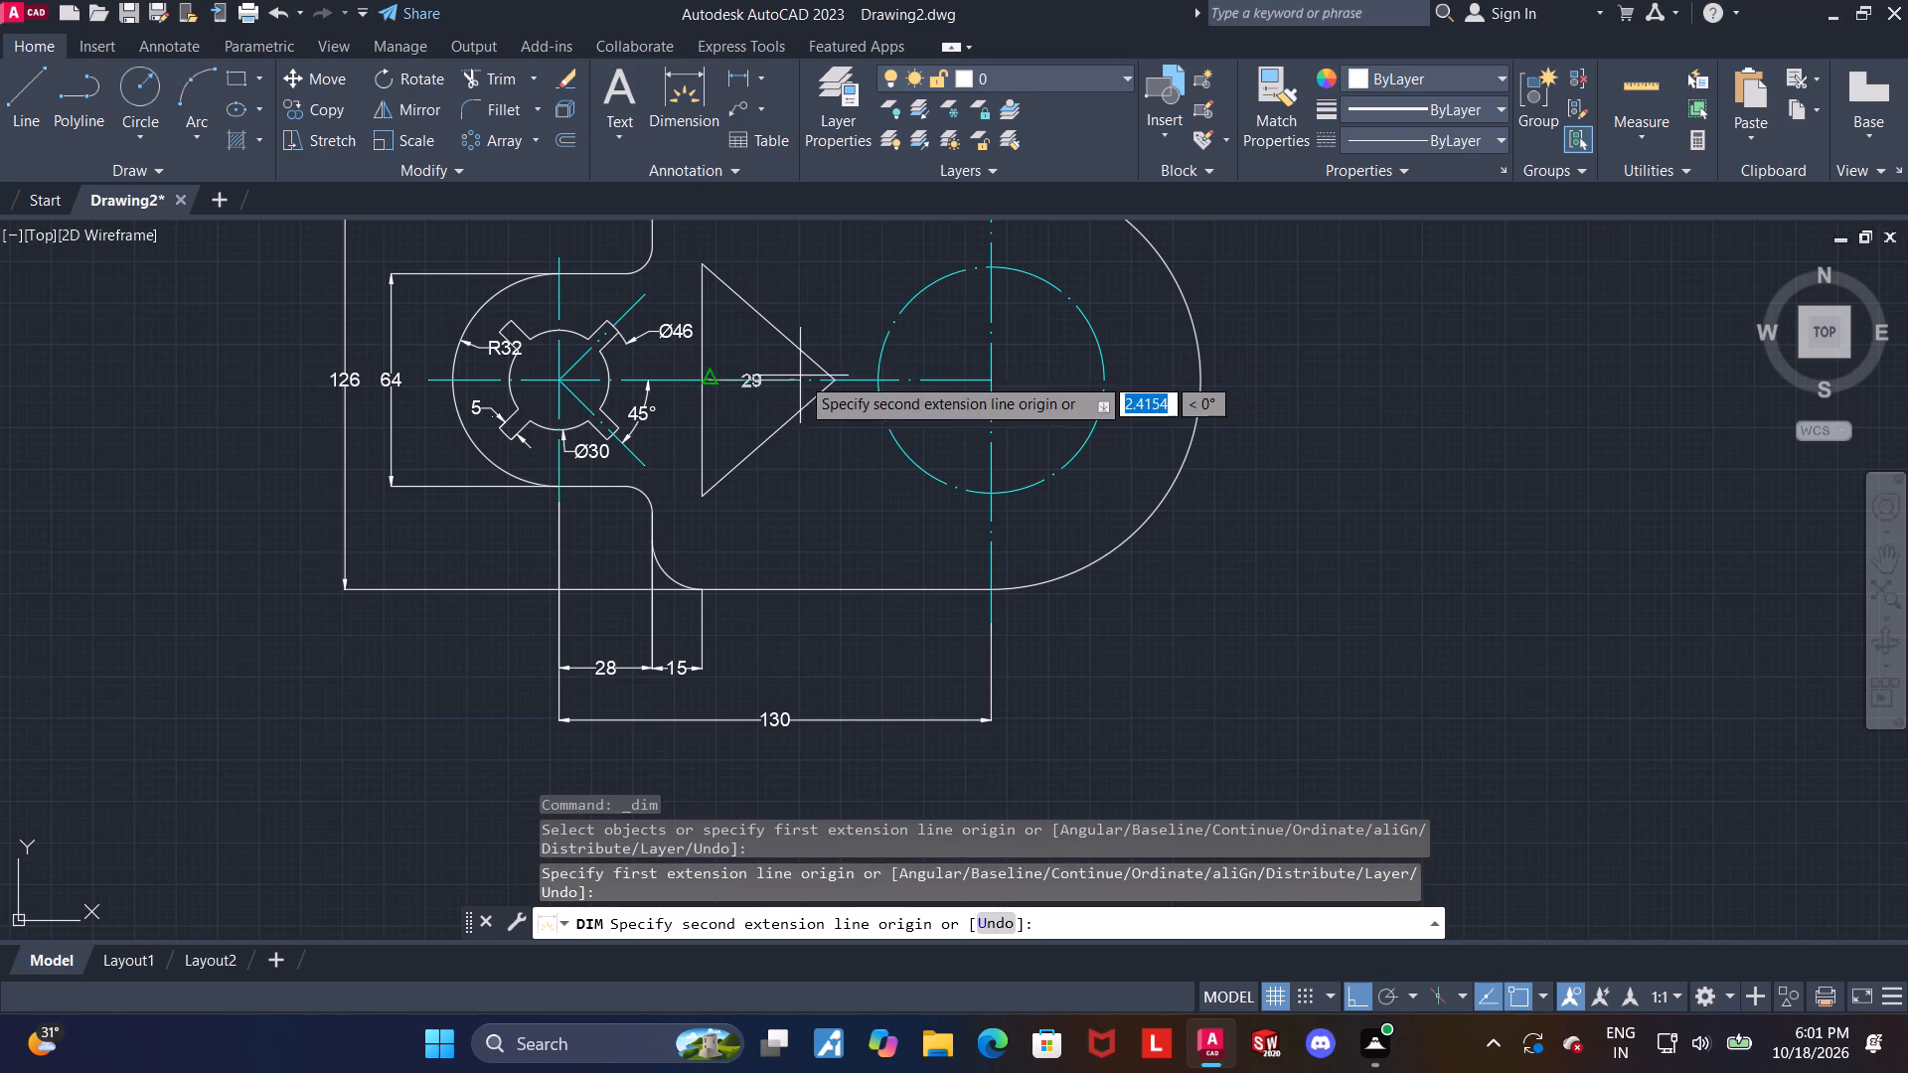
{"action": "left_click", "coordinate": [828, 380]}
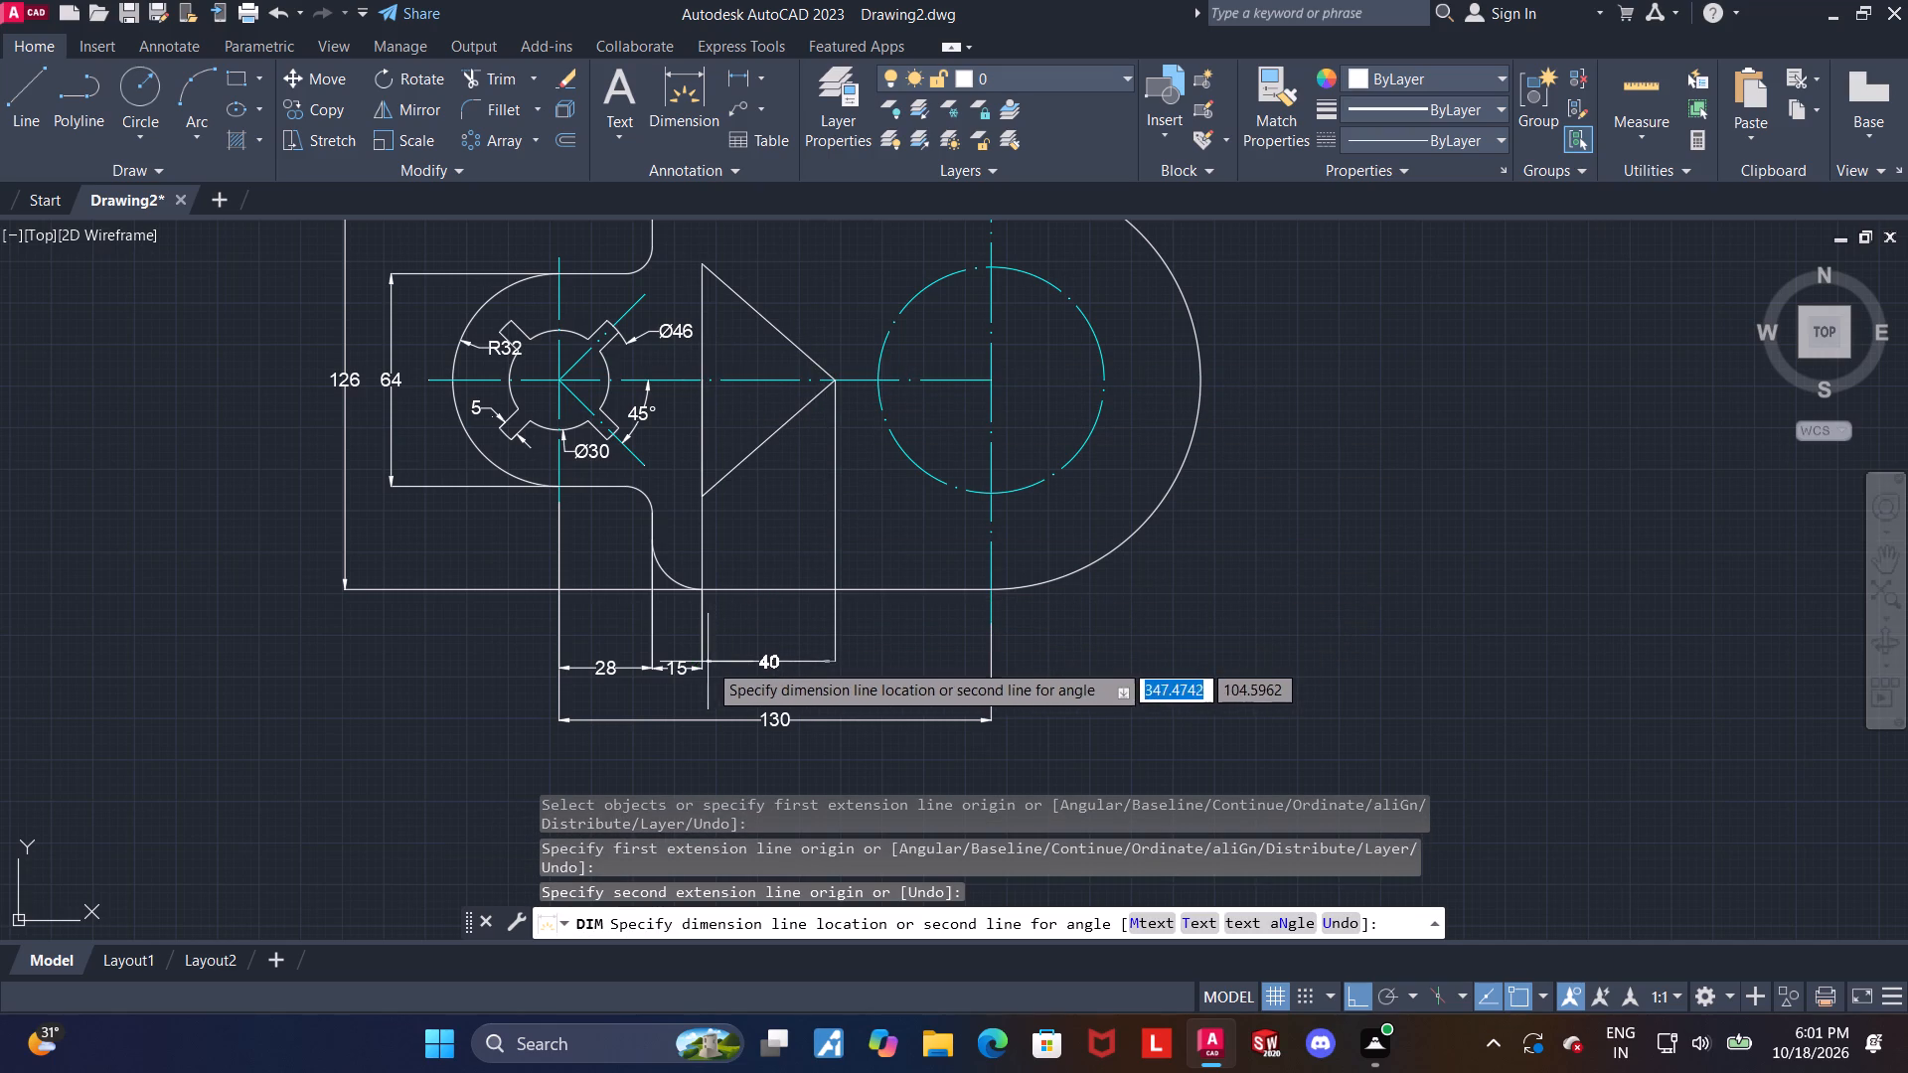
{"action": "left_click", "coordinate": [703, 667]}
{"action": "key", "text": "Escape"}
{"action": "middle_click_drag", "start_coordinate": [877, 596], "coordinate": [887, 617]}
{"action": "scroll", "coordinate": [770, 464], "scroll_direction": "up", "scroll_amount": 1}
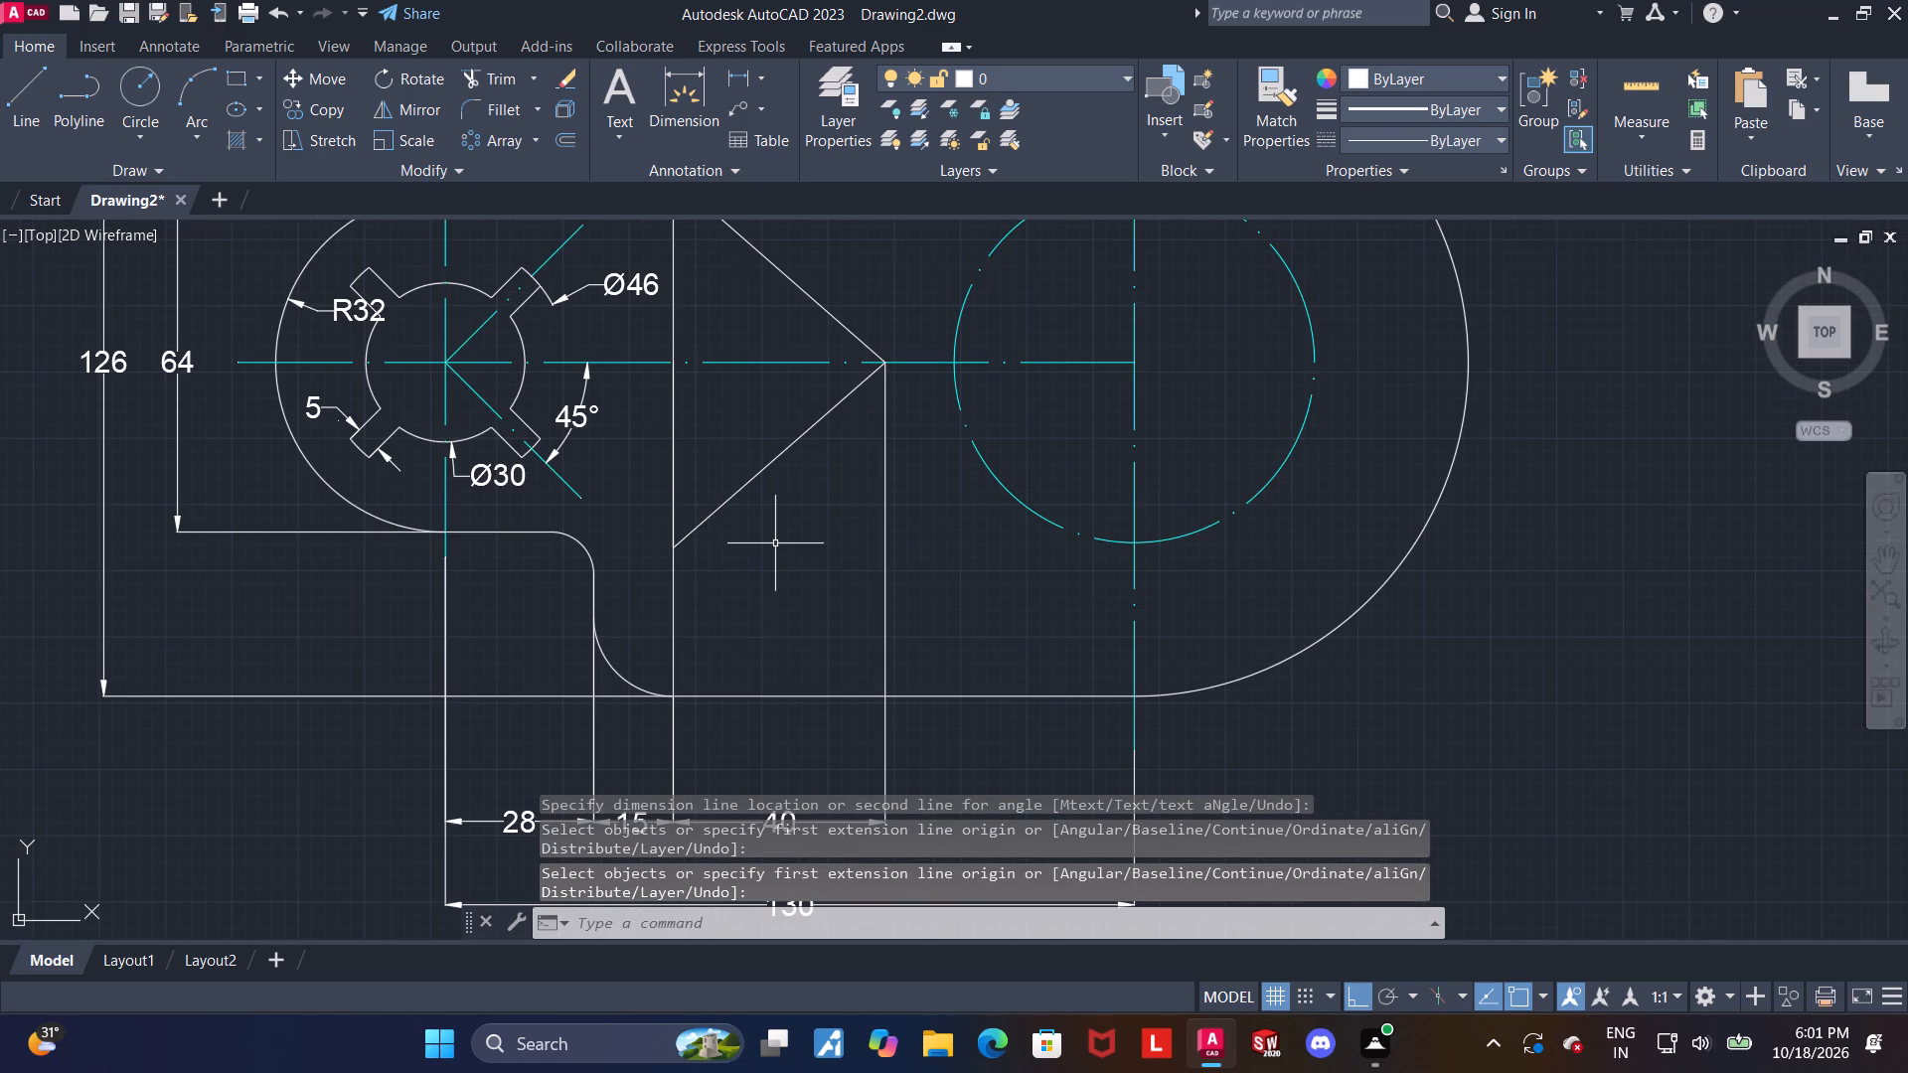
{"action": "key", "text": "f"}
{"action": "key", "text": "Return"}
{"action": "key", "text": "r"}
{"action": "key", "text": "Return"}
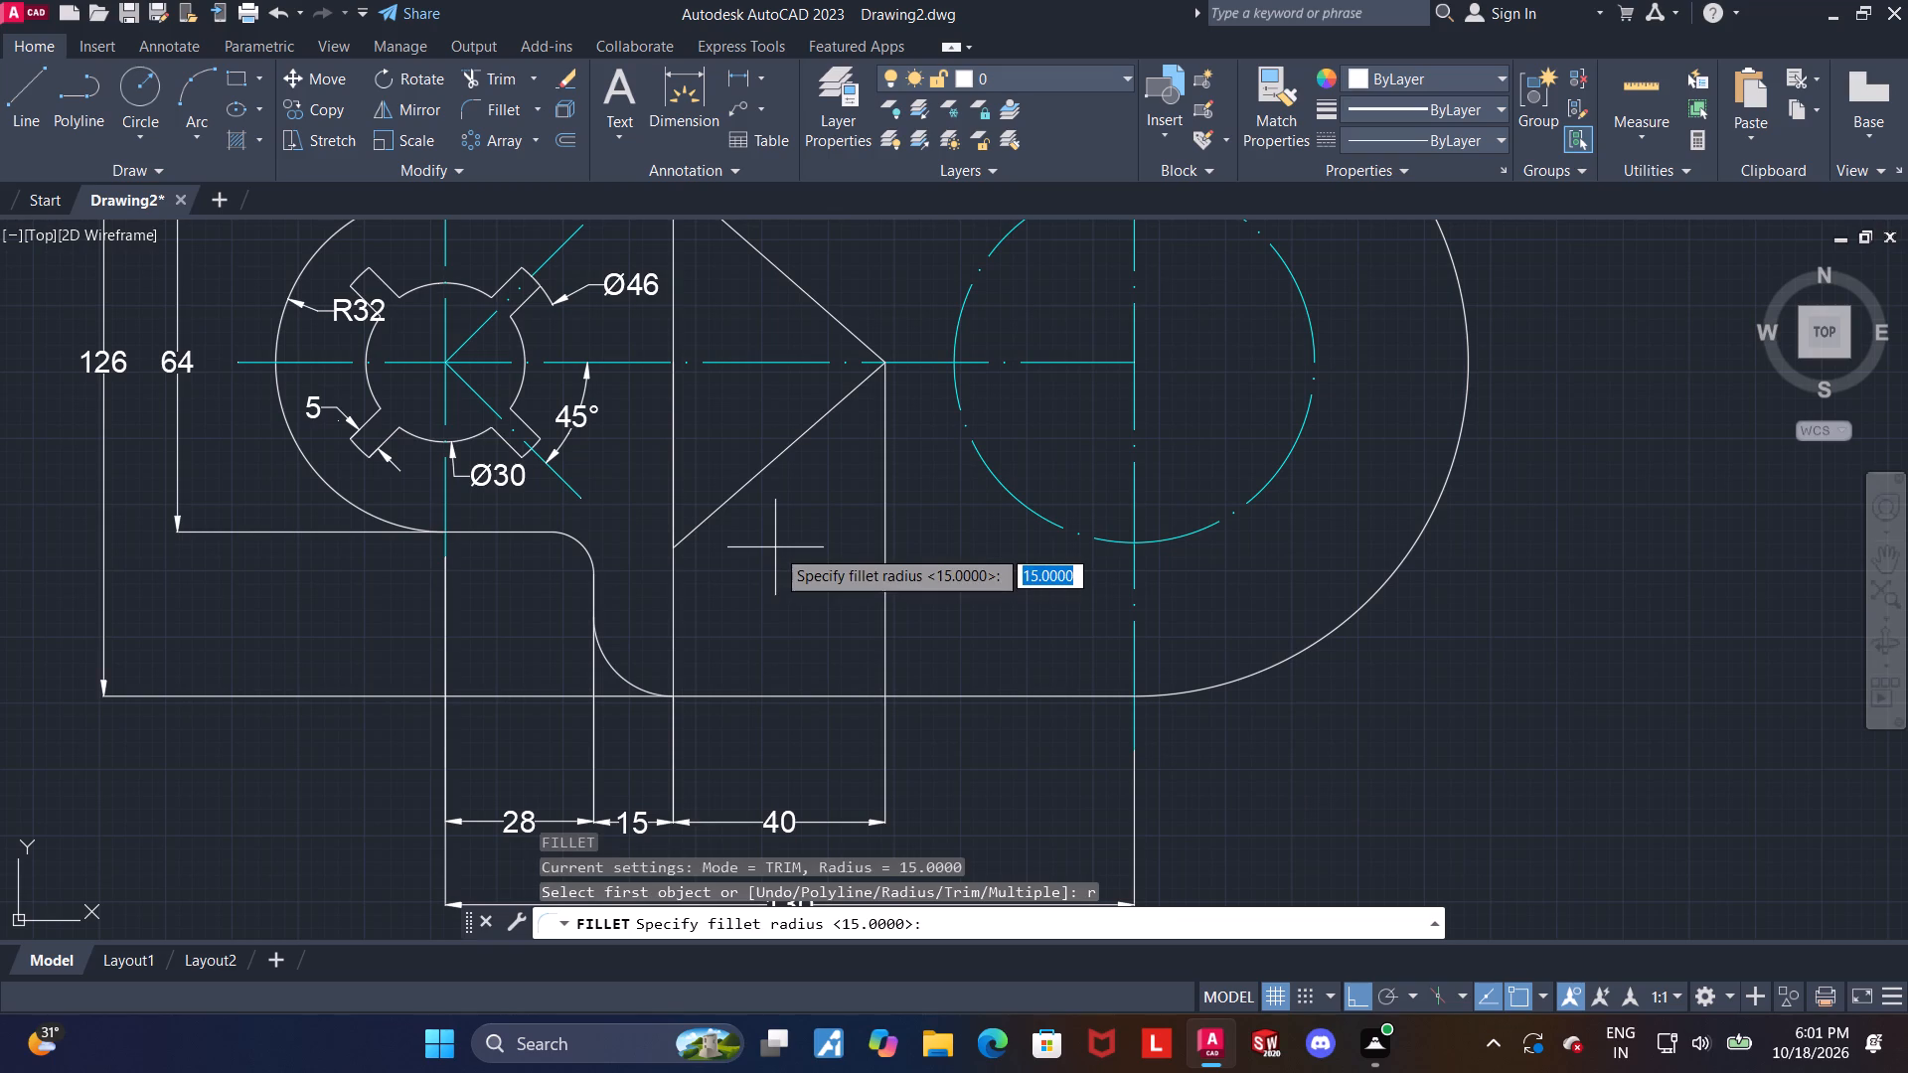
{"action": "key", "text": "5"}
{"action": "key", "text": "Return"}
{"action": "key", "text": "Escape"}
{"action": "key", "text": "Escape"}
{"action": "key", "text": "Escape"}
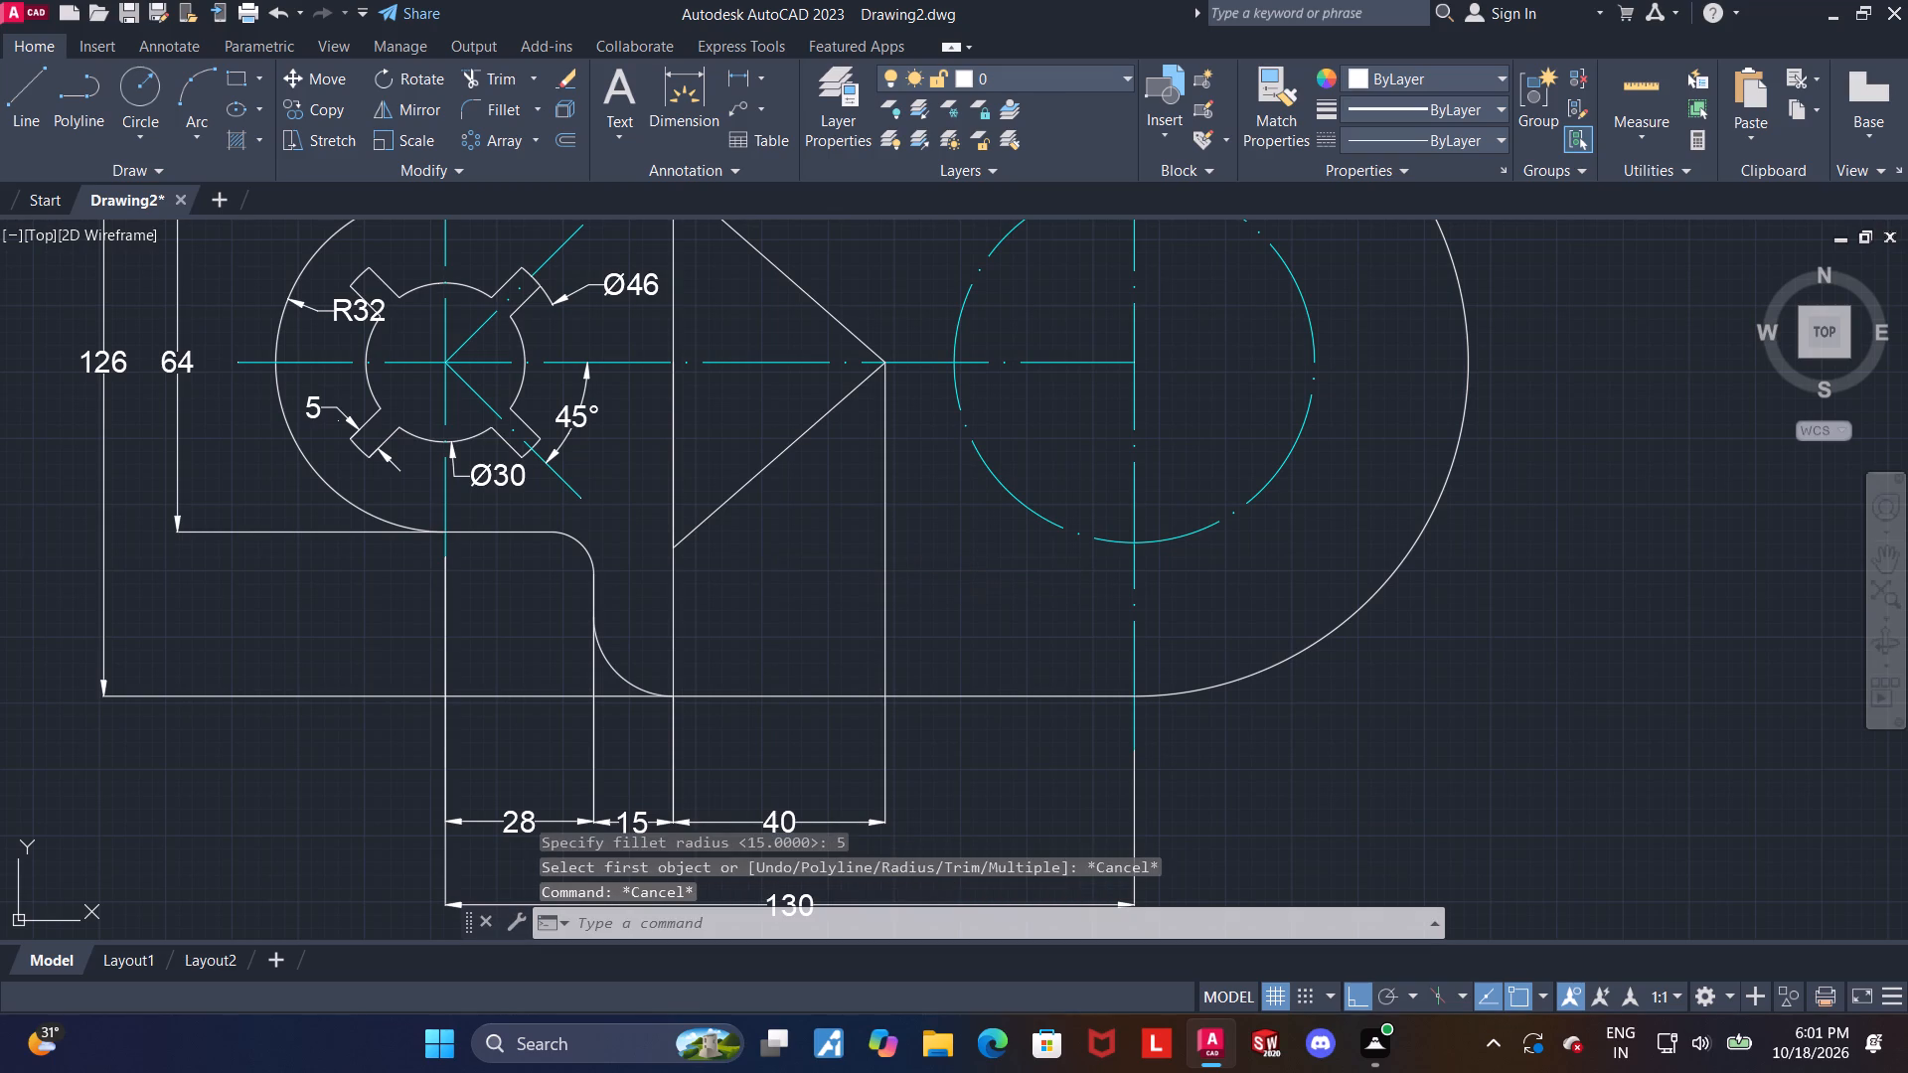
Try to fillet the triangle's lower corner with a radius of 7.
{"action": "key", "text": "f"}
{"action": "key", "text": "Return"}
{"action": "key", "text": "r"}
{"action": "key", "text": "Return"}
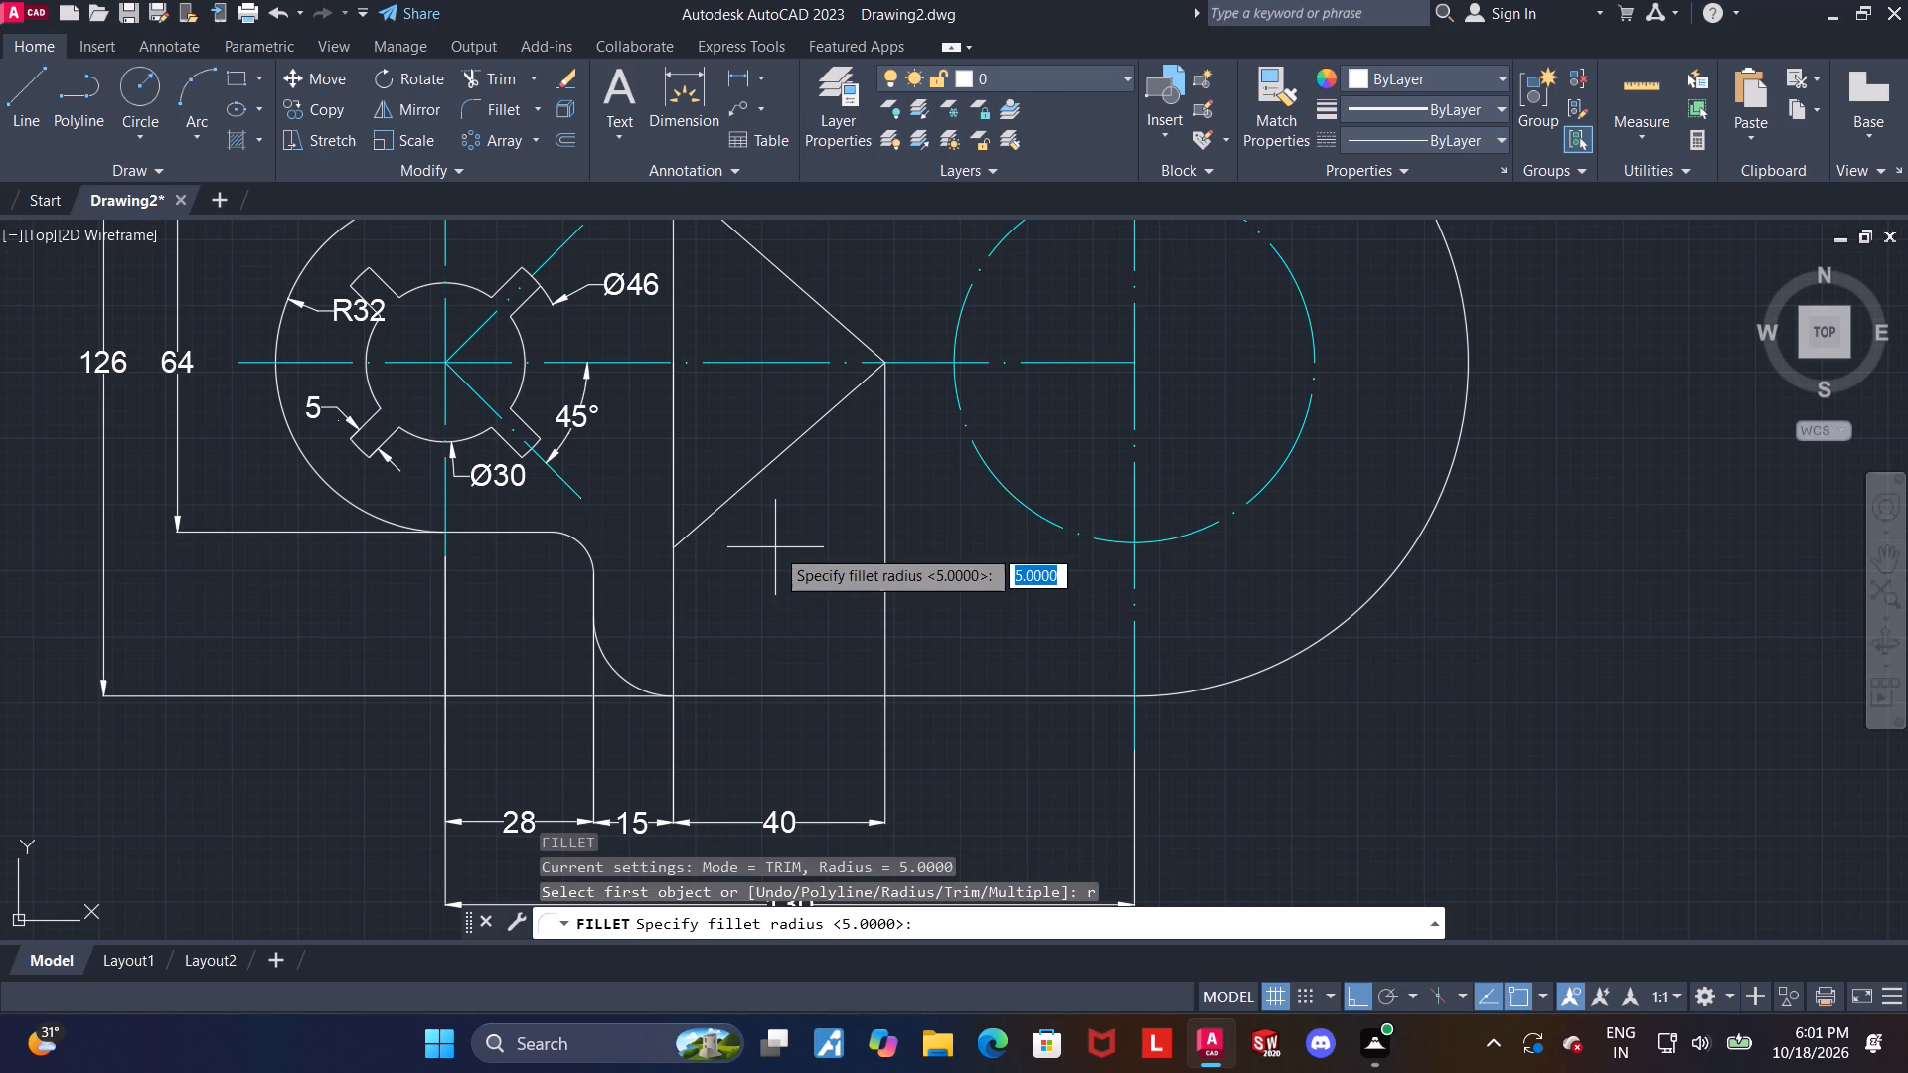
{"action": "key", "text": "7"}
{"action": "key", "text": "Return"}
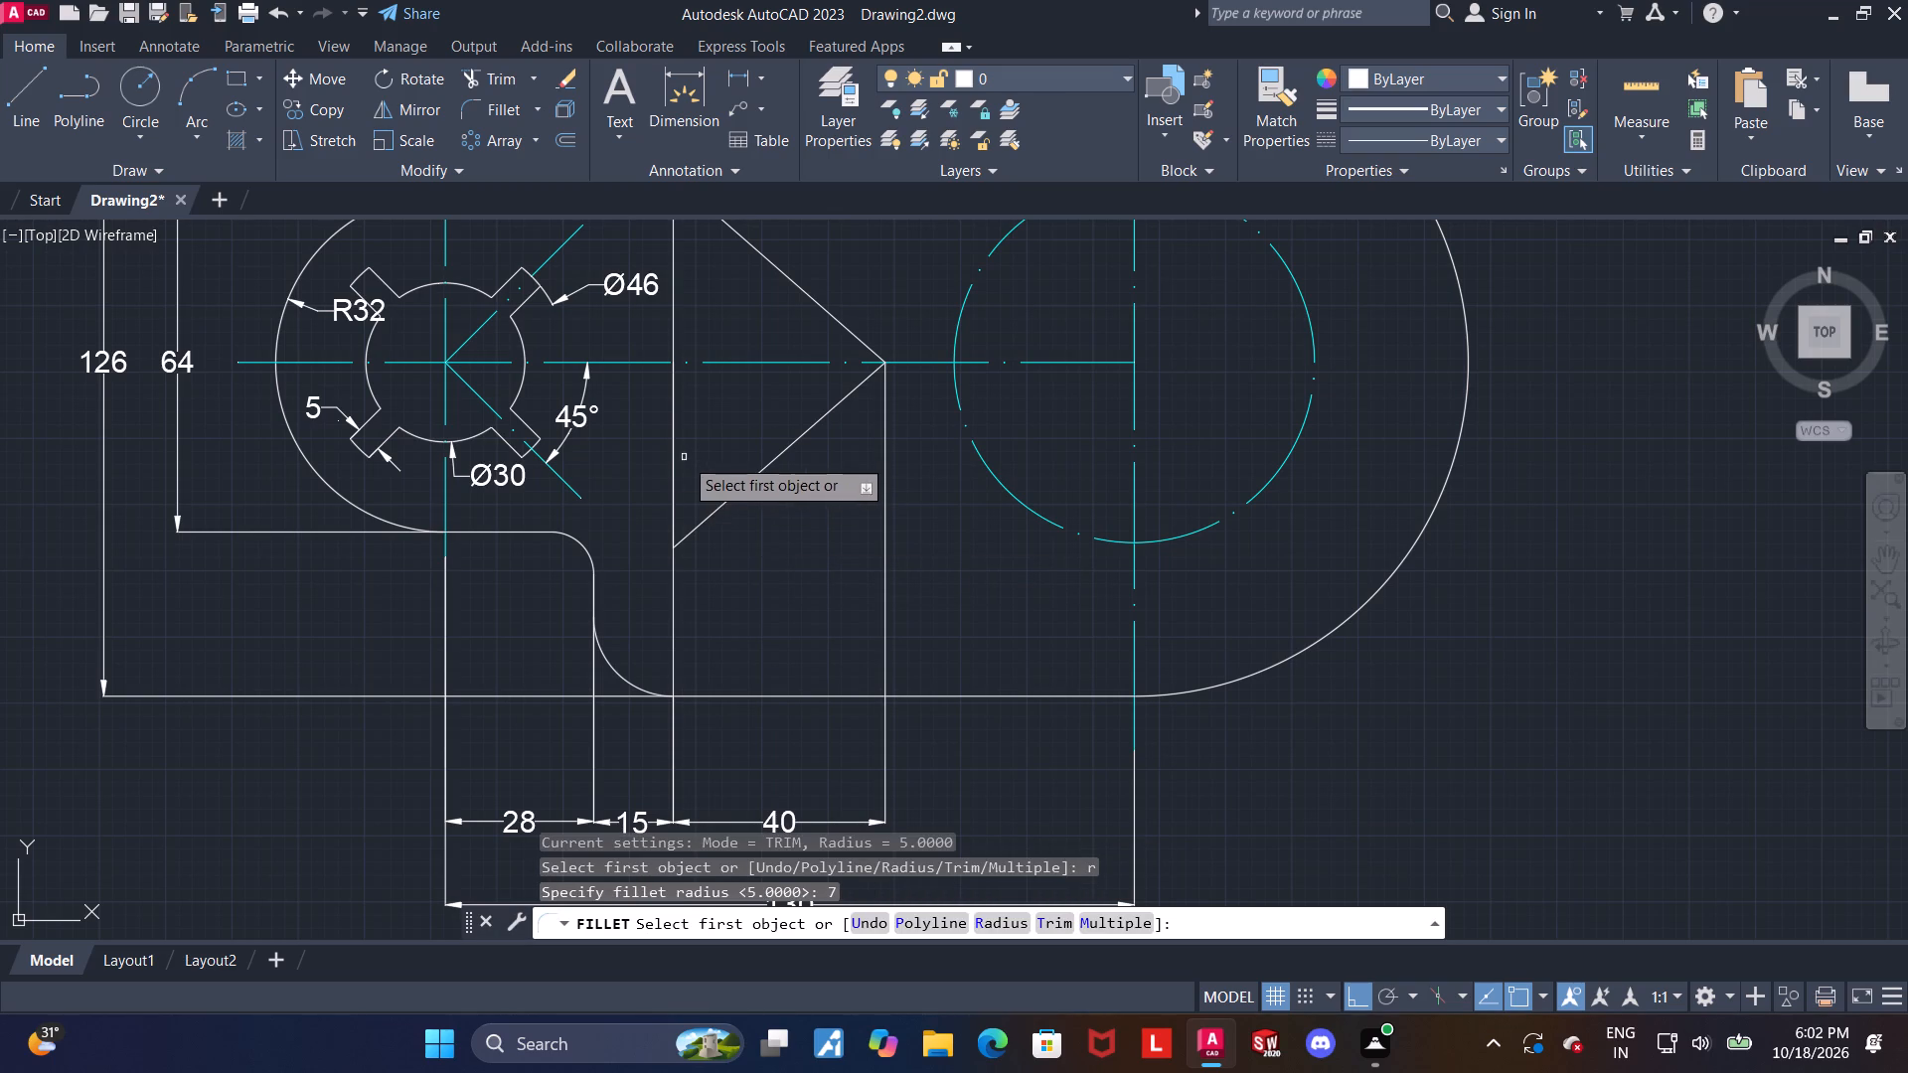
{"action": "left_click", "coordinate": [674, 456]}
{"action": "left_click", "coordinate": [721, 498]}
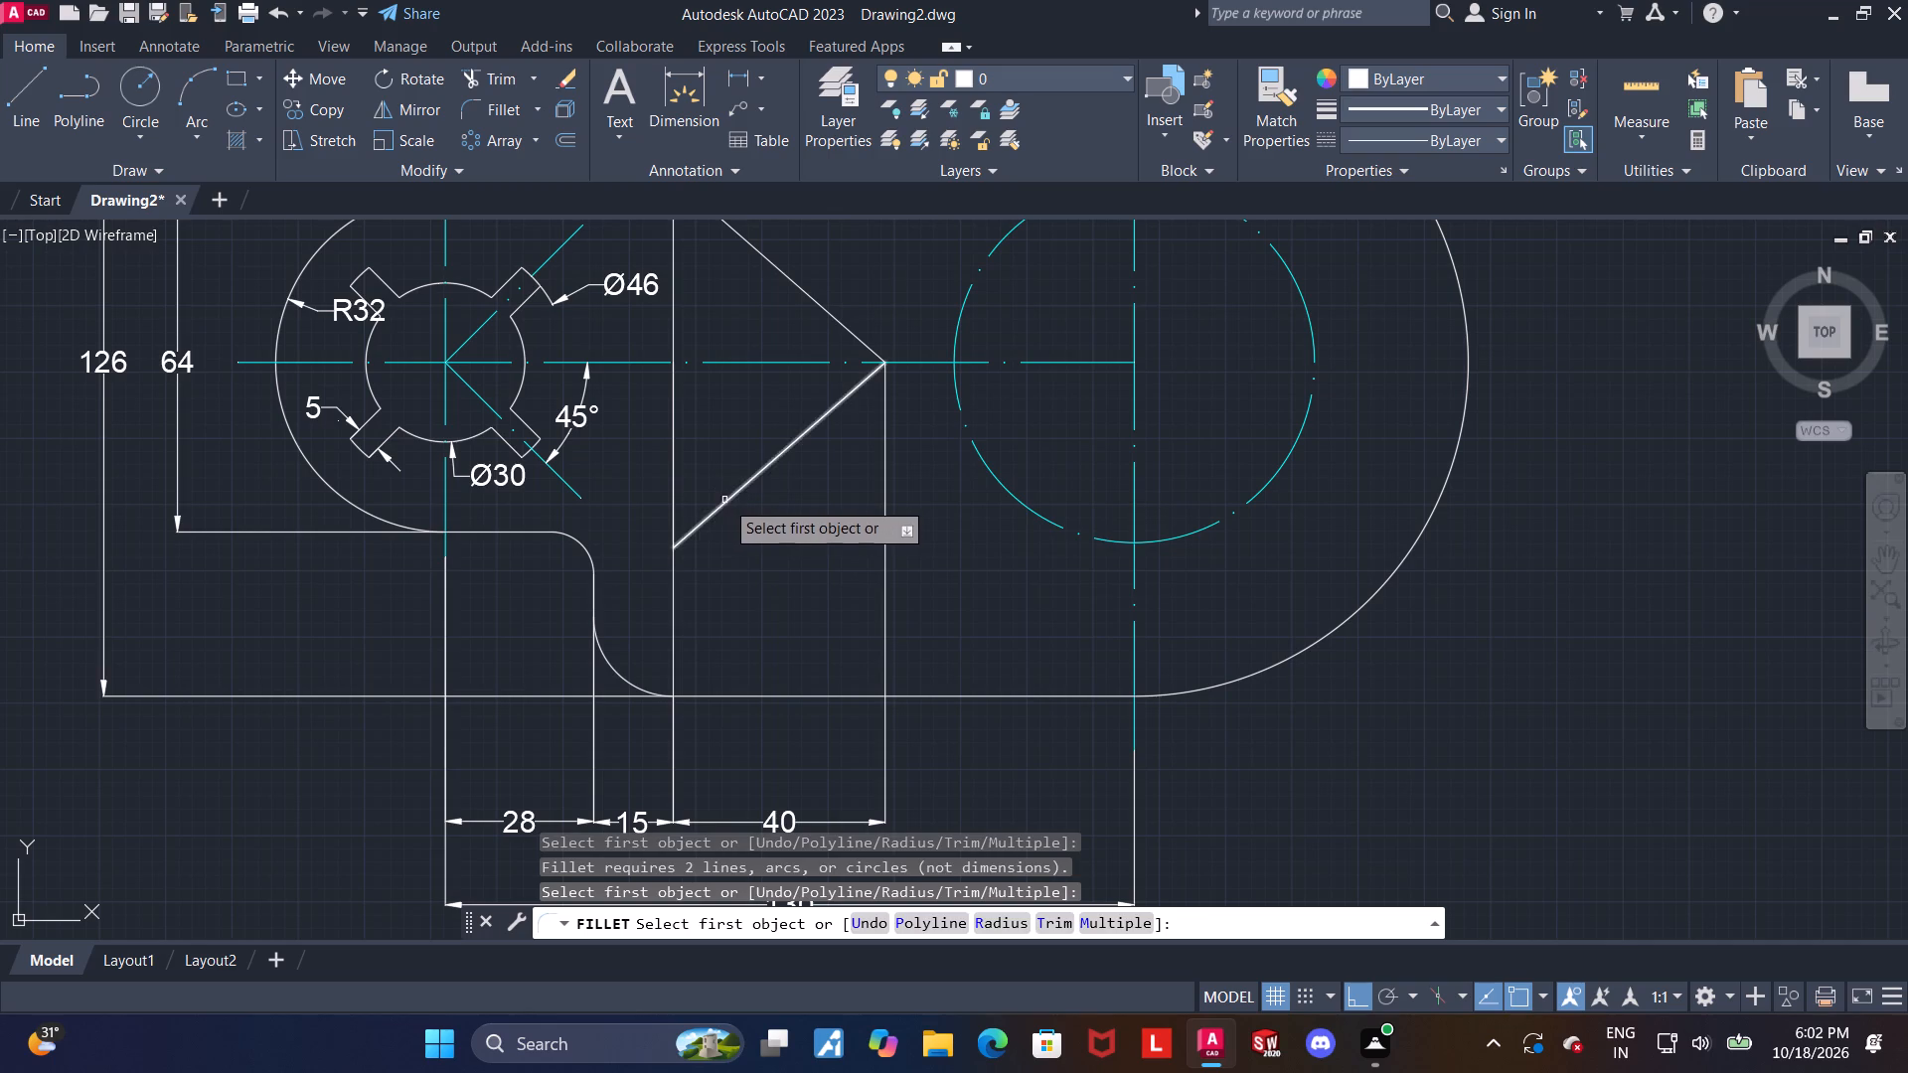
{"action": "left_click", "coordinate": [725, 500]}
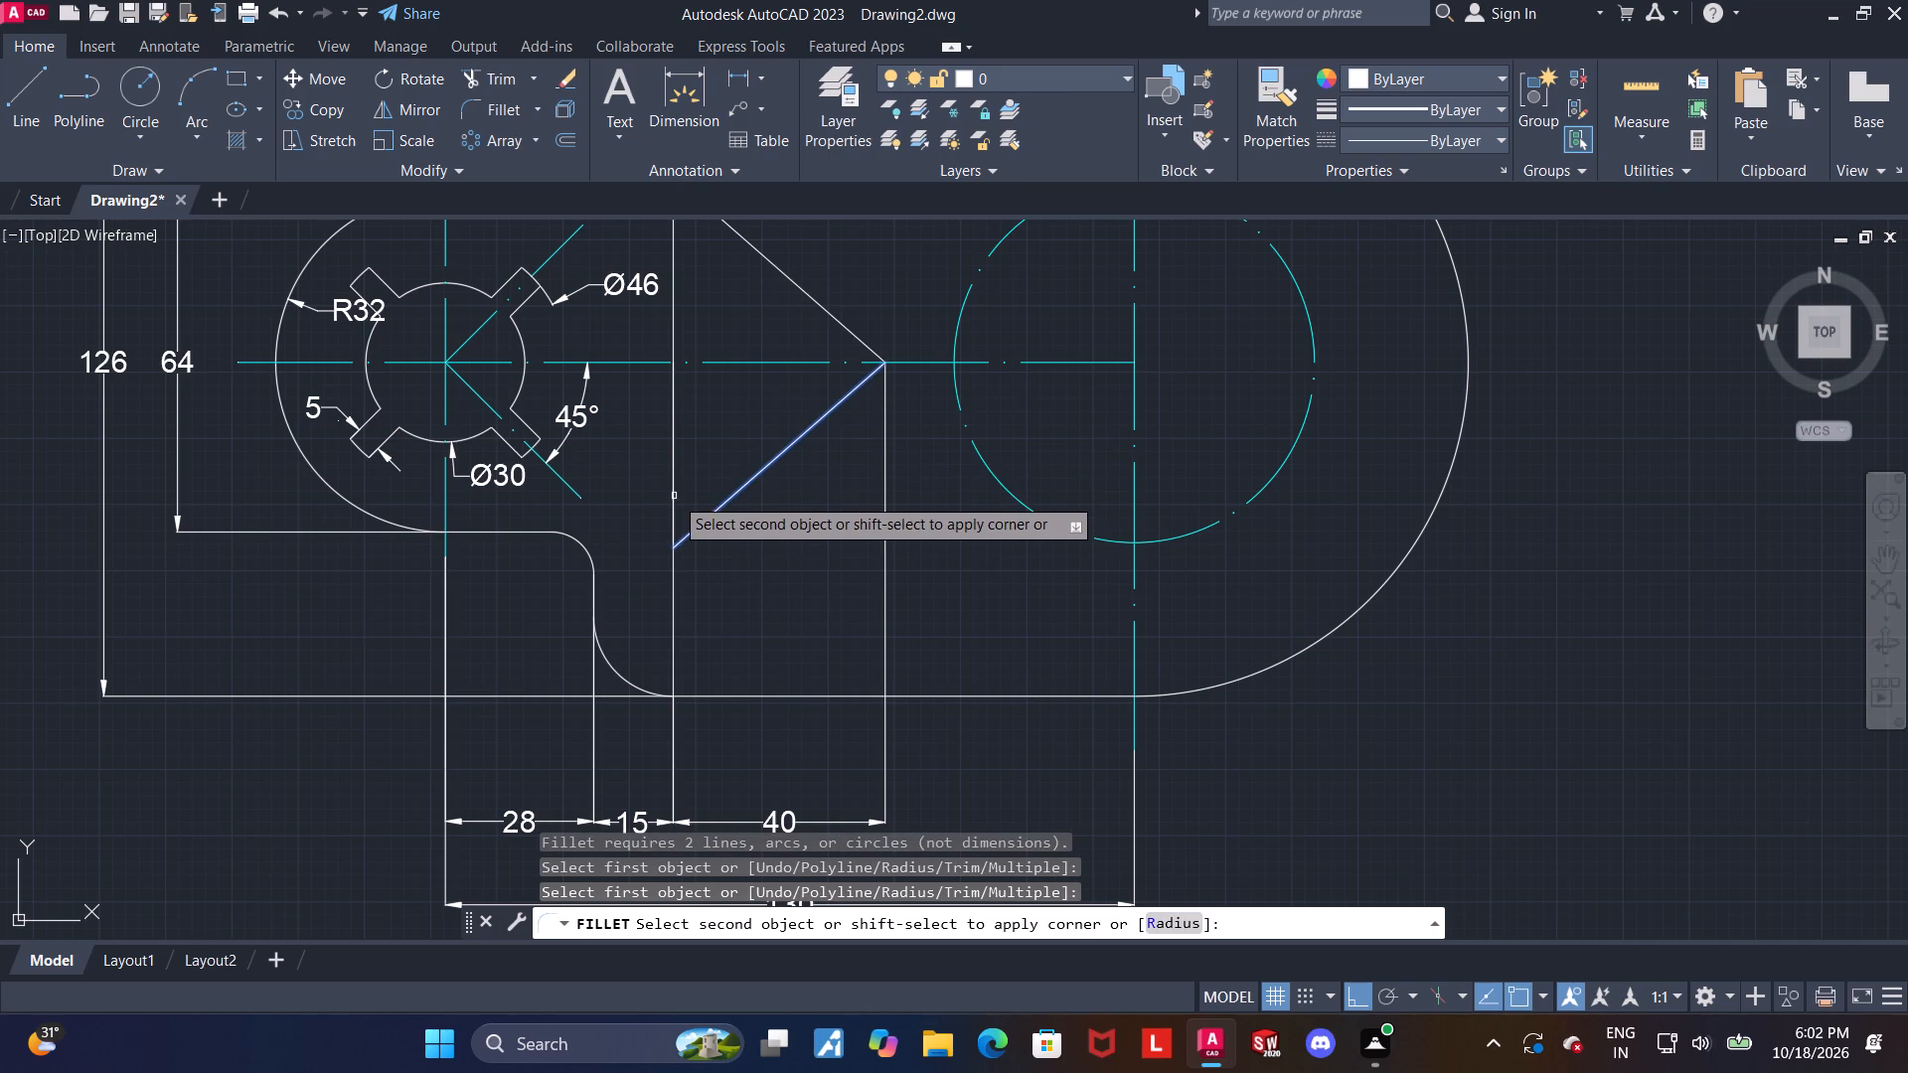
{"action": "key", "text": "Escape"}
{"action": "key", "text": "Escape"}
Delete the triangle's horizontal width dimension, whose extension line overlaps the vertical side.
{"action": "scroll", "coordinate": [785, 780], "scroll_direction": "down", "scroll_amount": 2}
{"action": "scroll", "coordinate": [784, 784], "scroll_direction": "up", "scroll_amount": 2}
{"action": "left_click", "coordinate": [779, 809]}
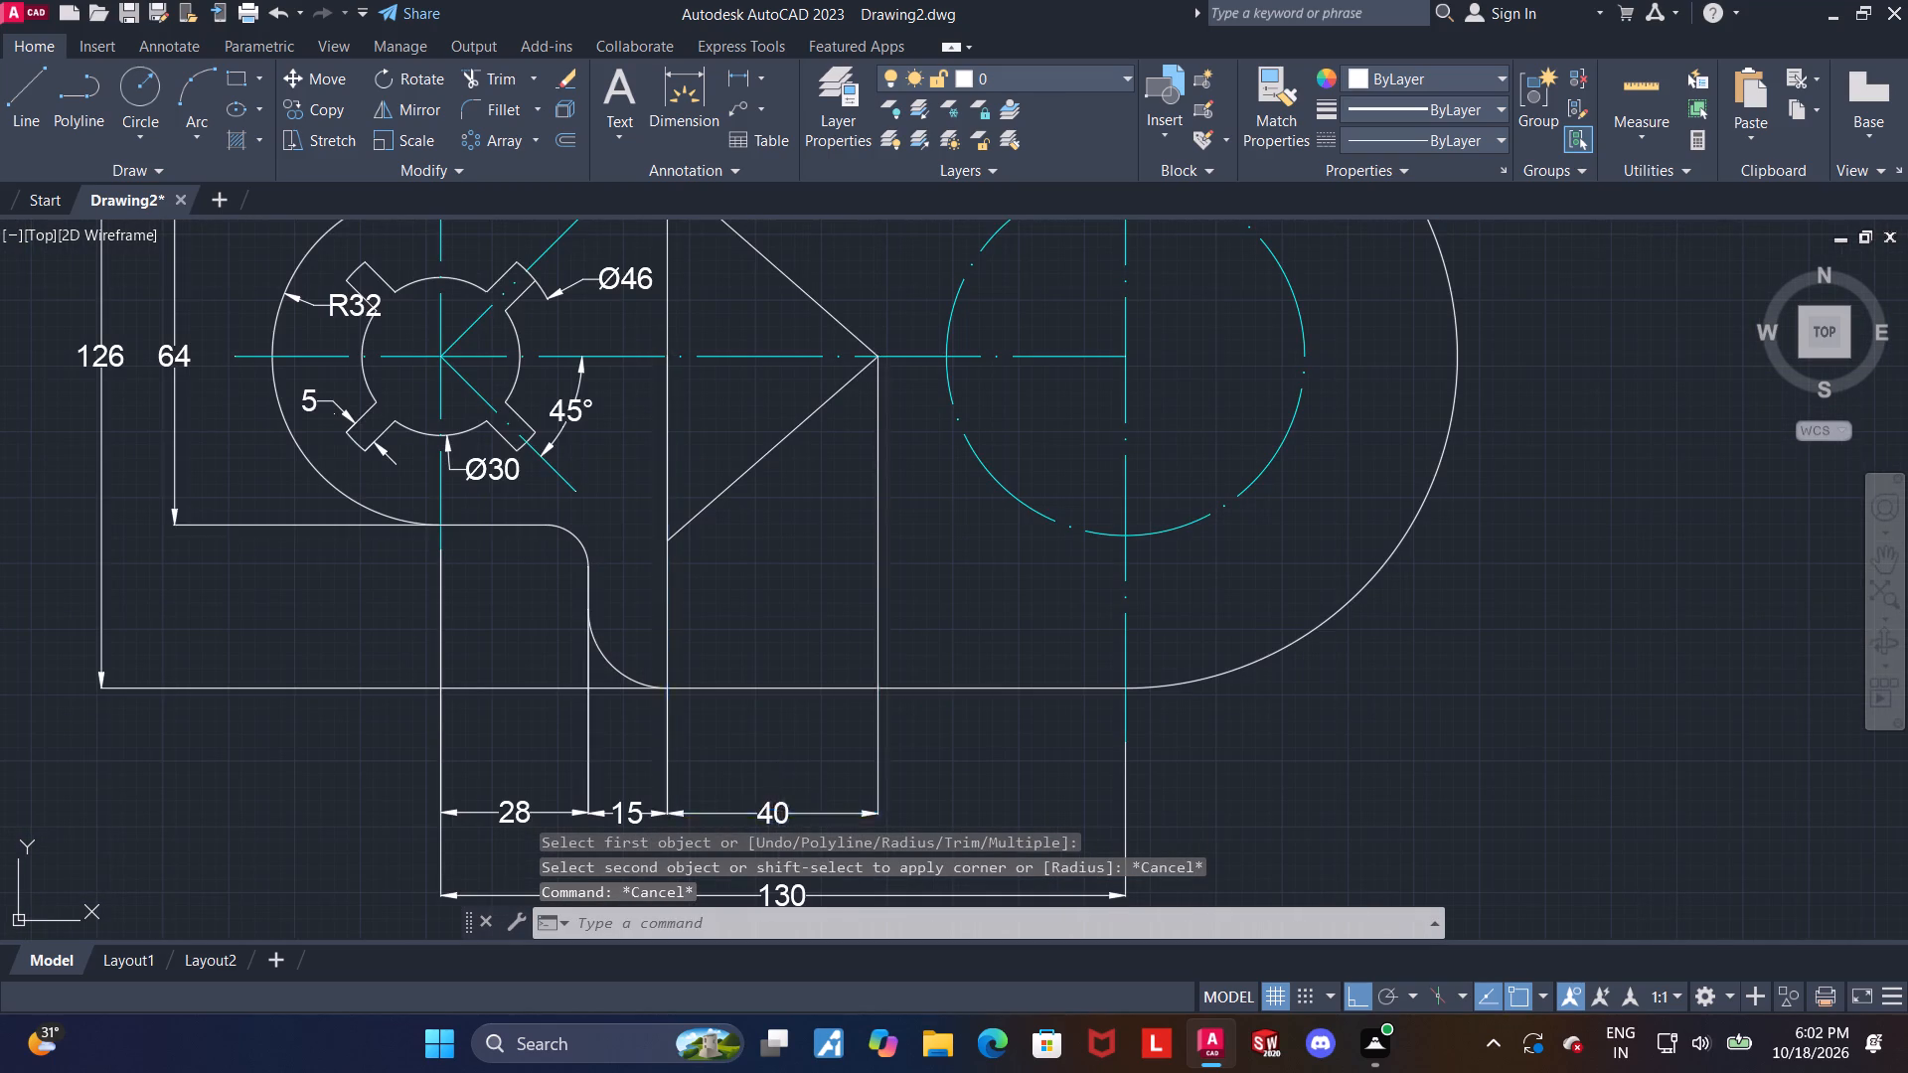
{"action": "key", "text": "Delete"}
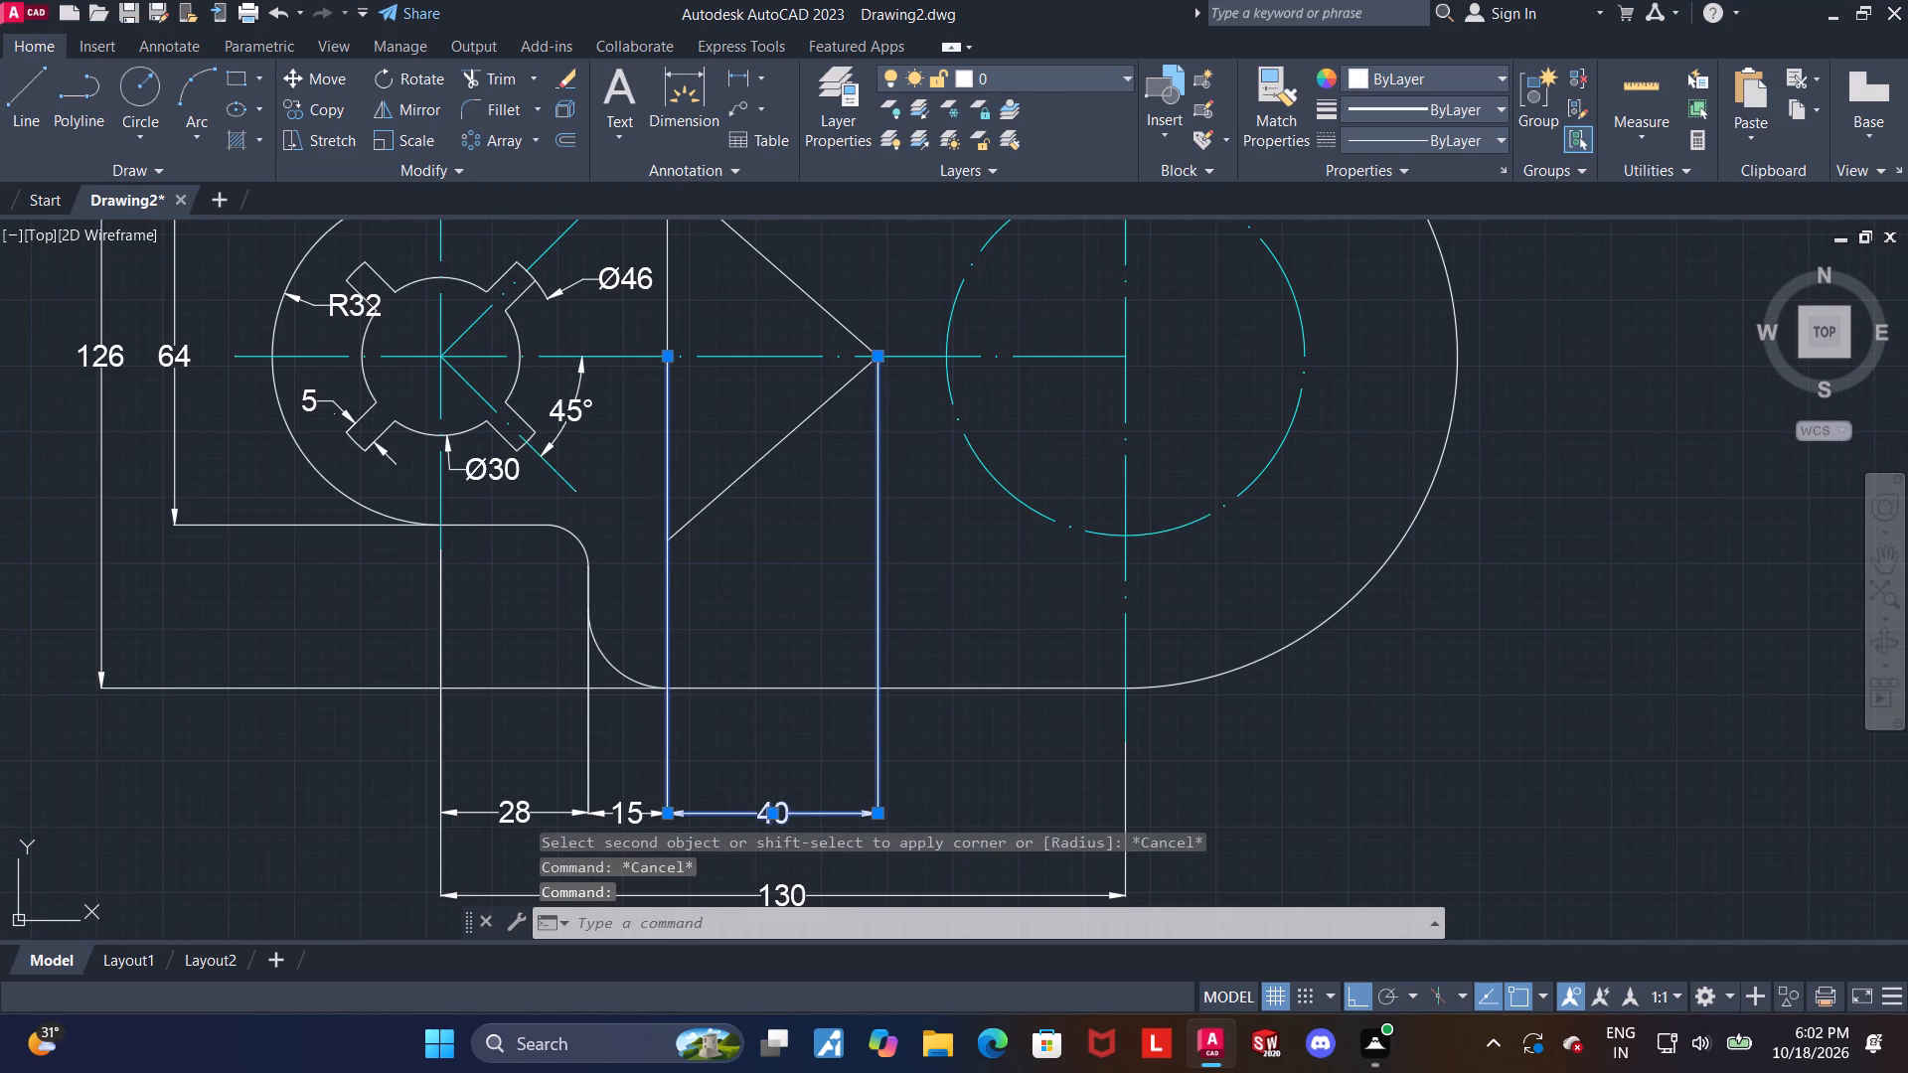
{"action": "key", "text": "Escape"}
Fillet the triangle's lower corner between the vertical side and the lower slanted side with a radius of 7.
{"action": "key", "text": "f"}
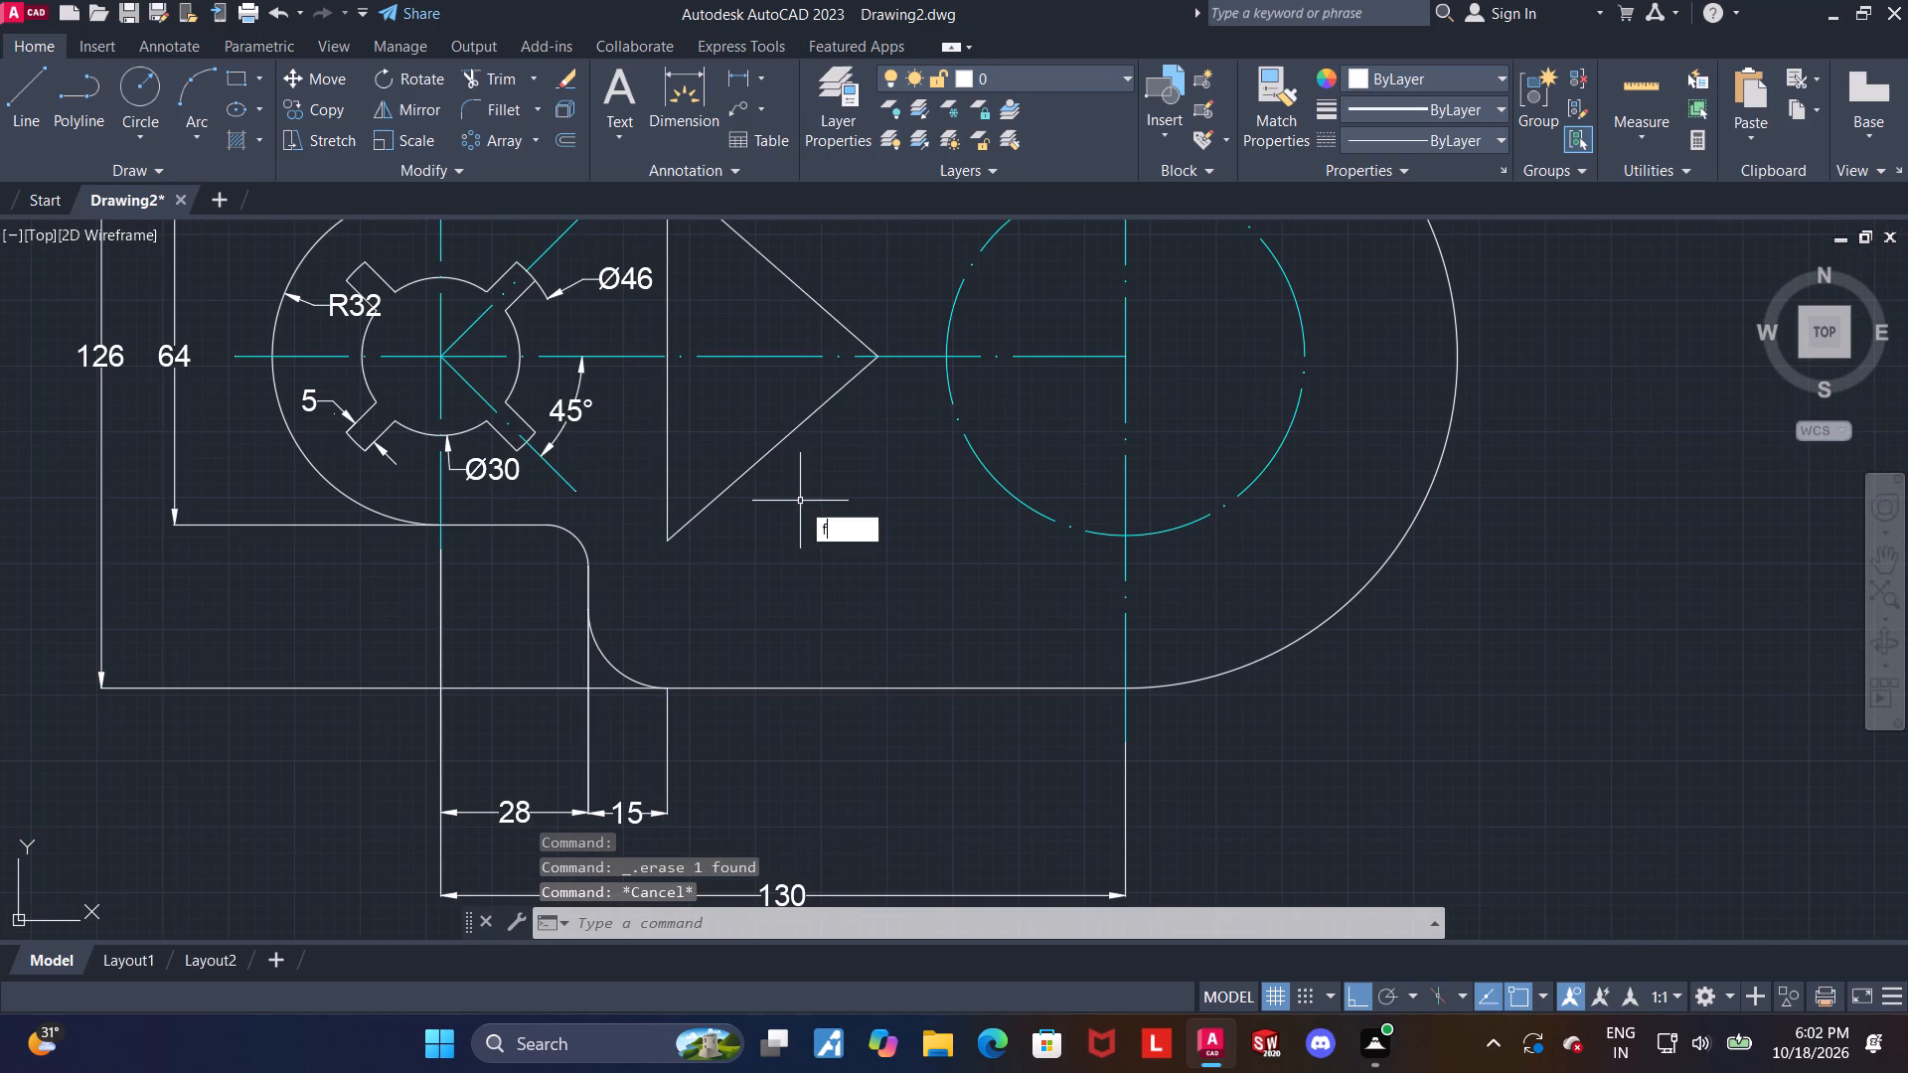
{"action": "key", "text": "Return"}
{"action": "key", "text": "r"}
{"action": "key", "text": "Return"}
{"action": "key", "text": "7"}
{"action": "key", "text": "Return"}
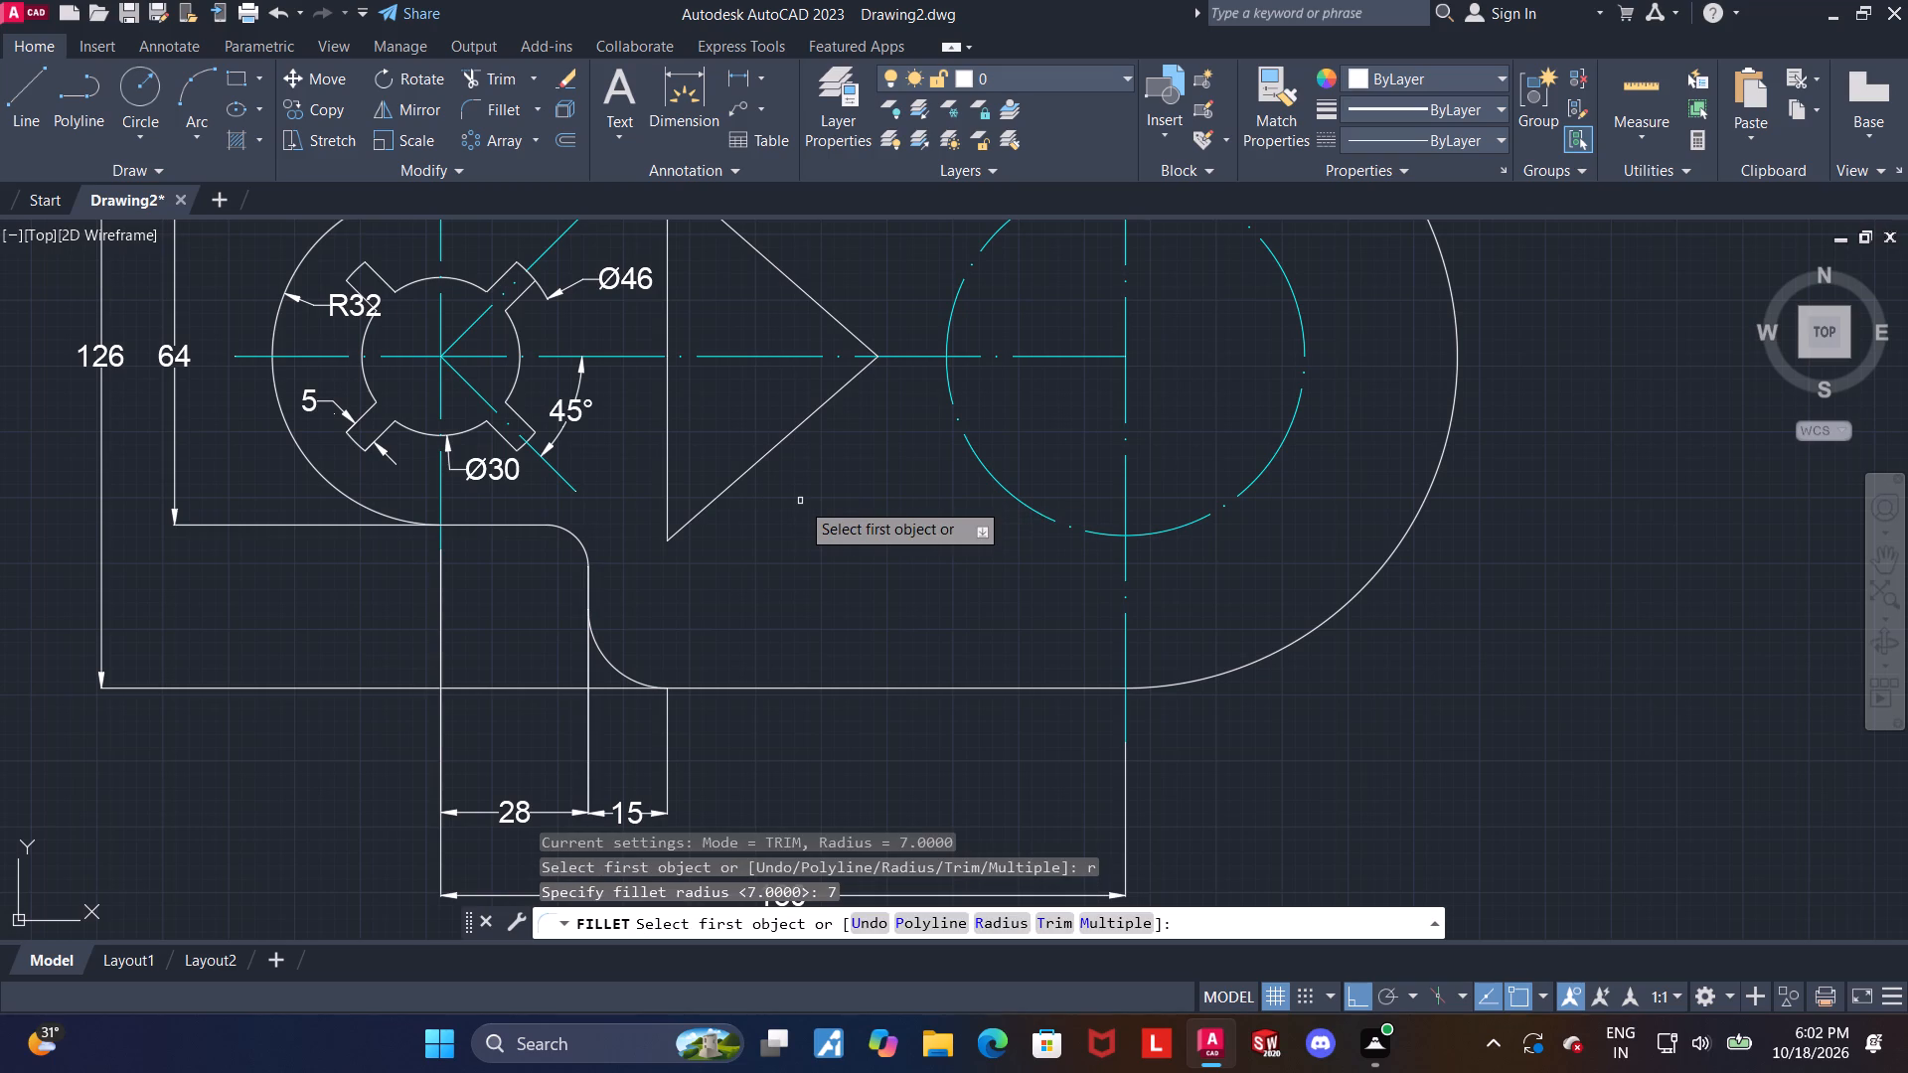
{"action": "left_click", "coordinate": [666, 438]}
{"action": "left_click", "coordinate": [727, 484]}
{"action": "scroll", "coordinate": [732, 486], "scroll_direction": "down", "scroll_amount": 2}
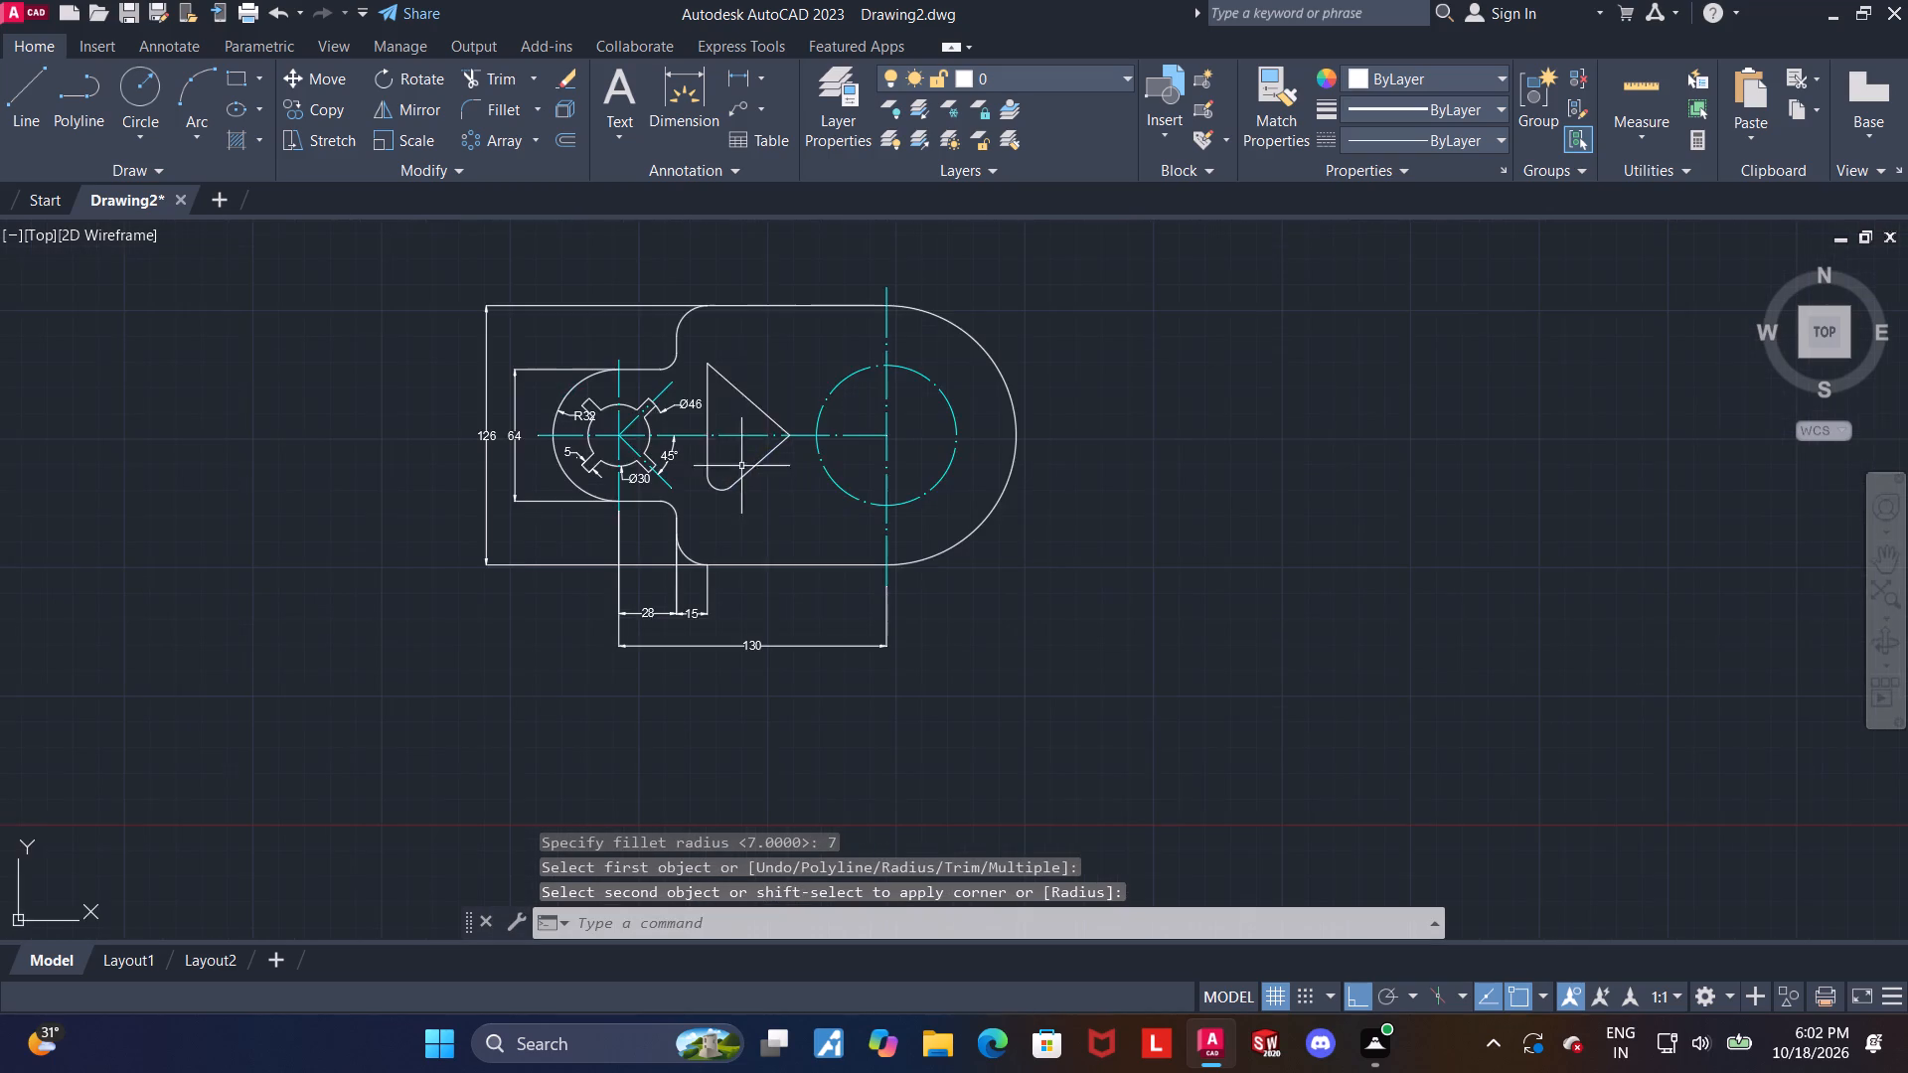
Fillet the triangle's upper corner between the vertical side and the upper slanted side with a radius of 7.
{"action": "scroll", "coordinate": [743, 394], "scroll_direction": "up", "scroll_amount": 1}
{"action": "key", "text": "Escape"}
{"action": "scroll", "coordinate": [788, 372], "scroll_direction": "up", "scroll_amount": 1}
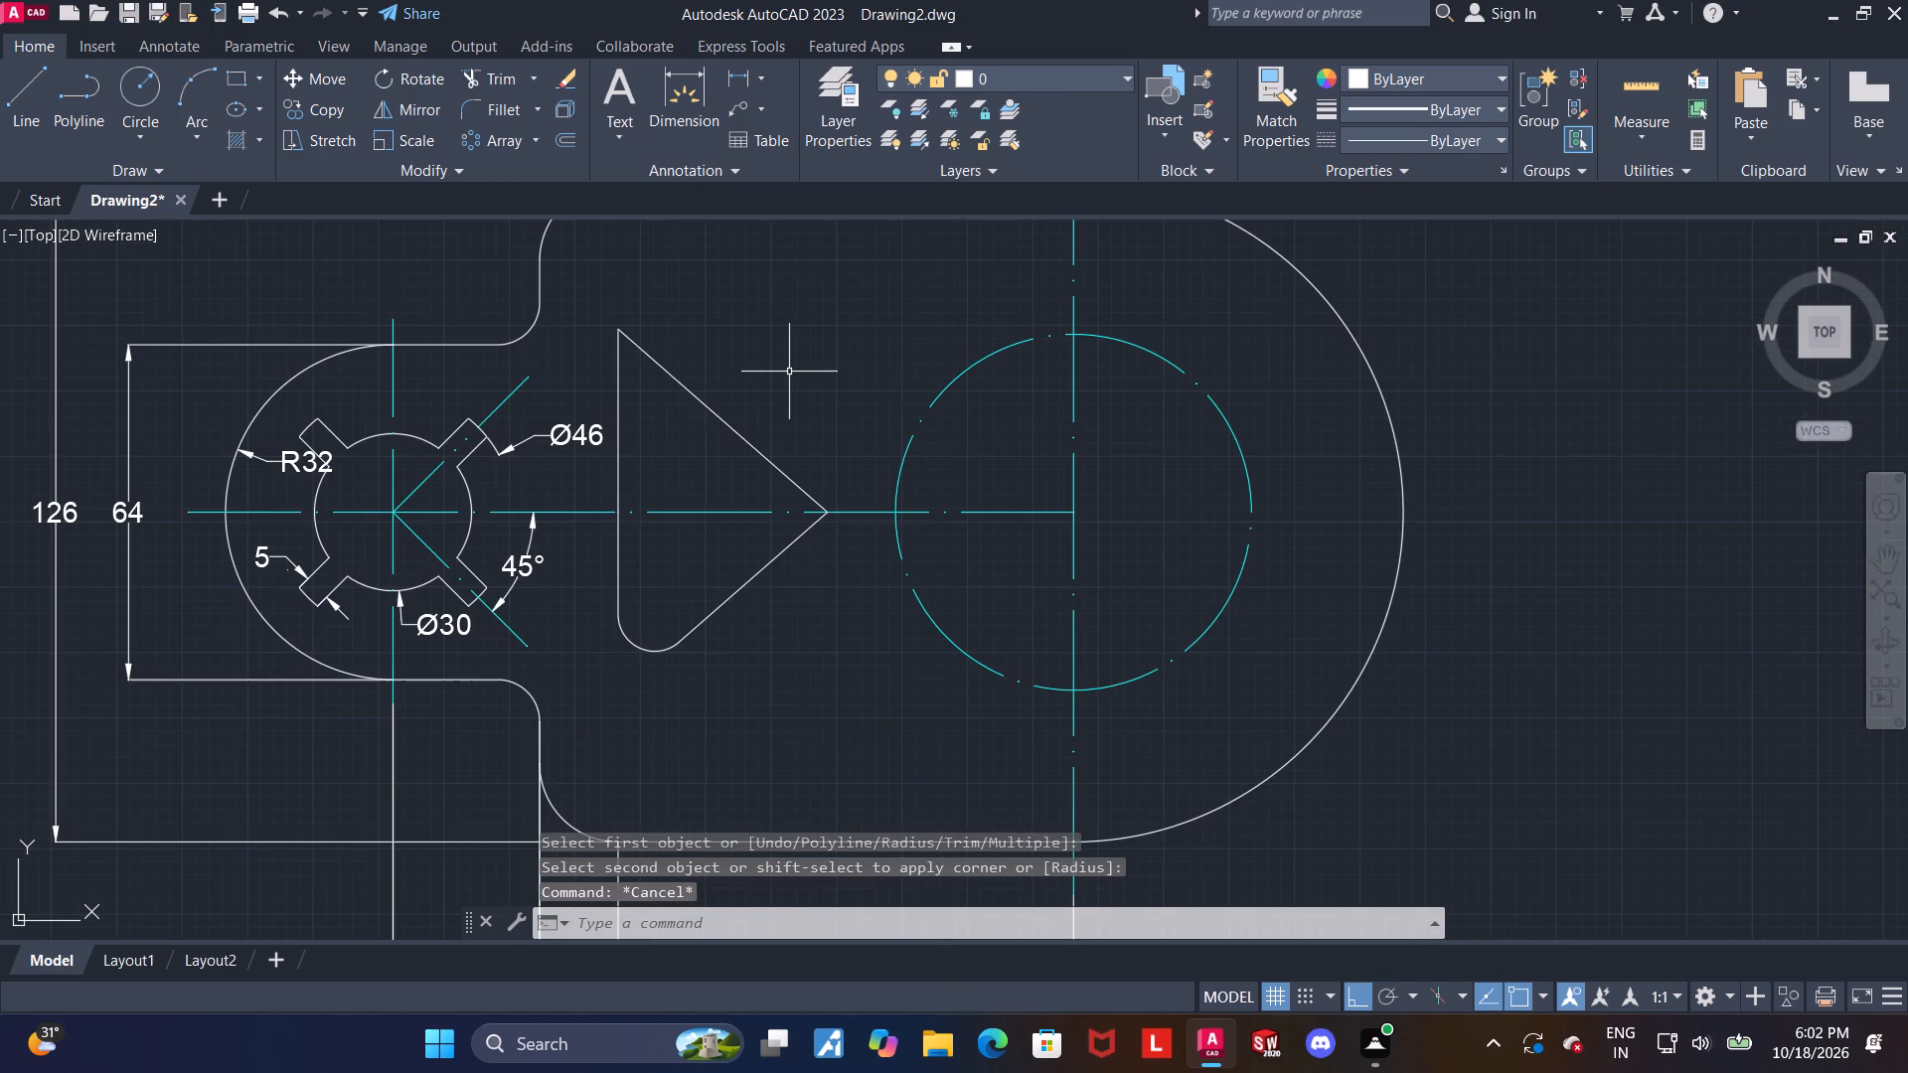
{"action": "key", "text": "f"}
{"action": "key", "text": "Return"}
{"action": "key", "text": "r"}
{"action": "key", "text": "Return"}
{"action": "key", "text": "7"}
{"action": "key", "text": "Return"}
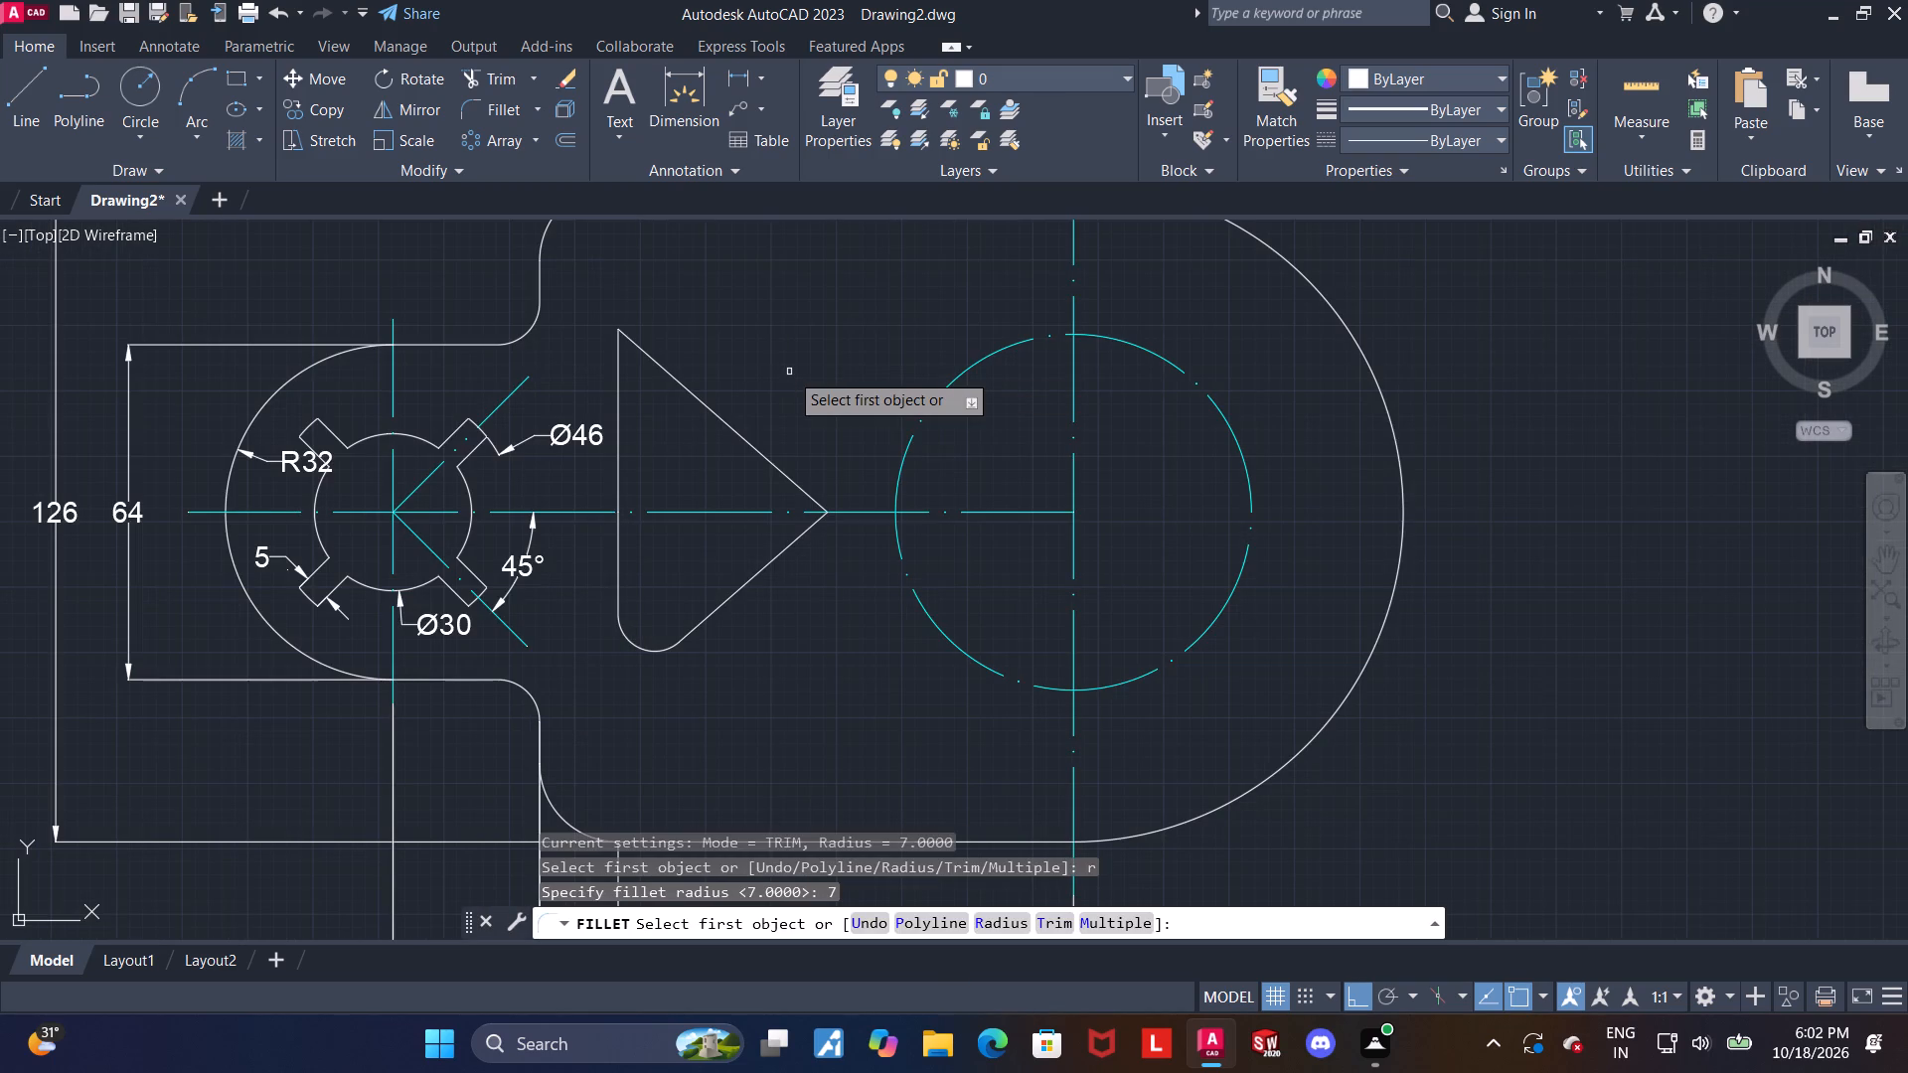
{"action": "left_click", "coordinate": [619, 372]}
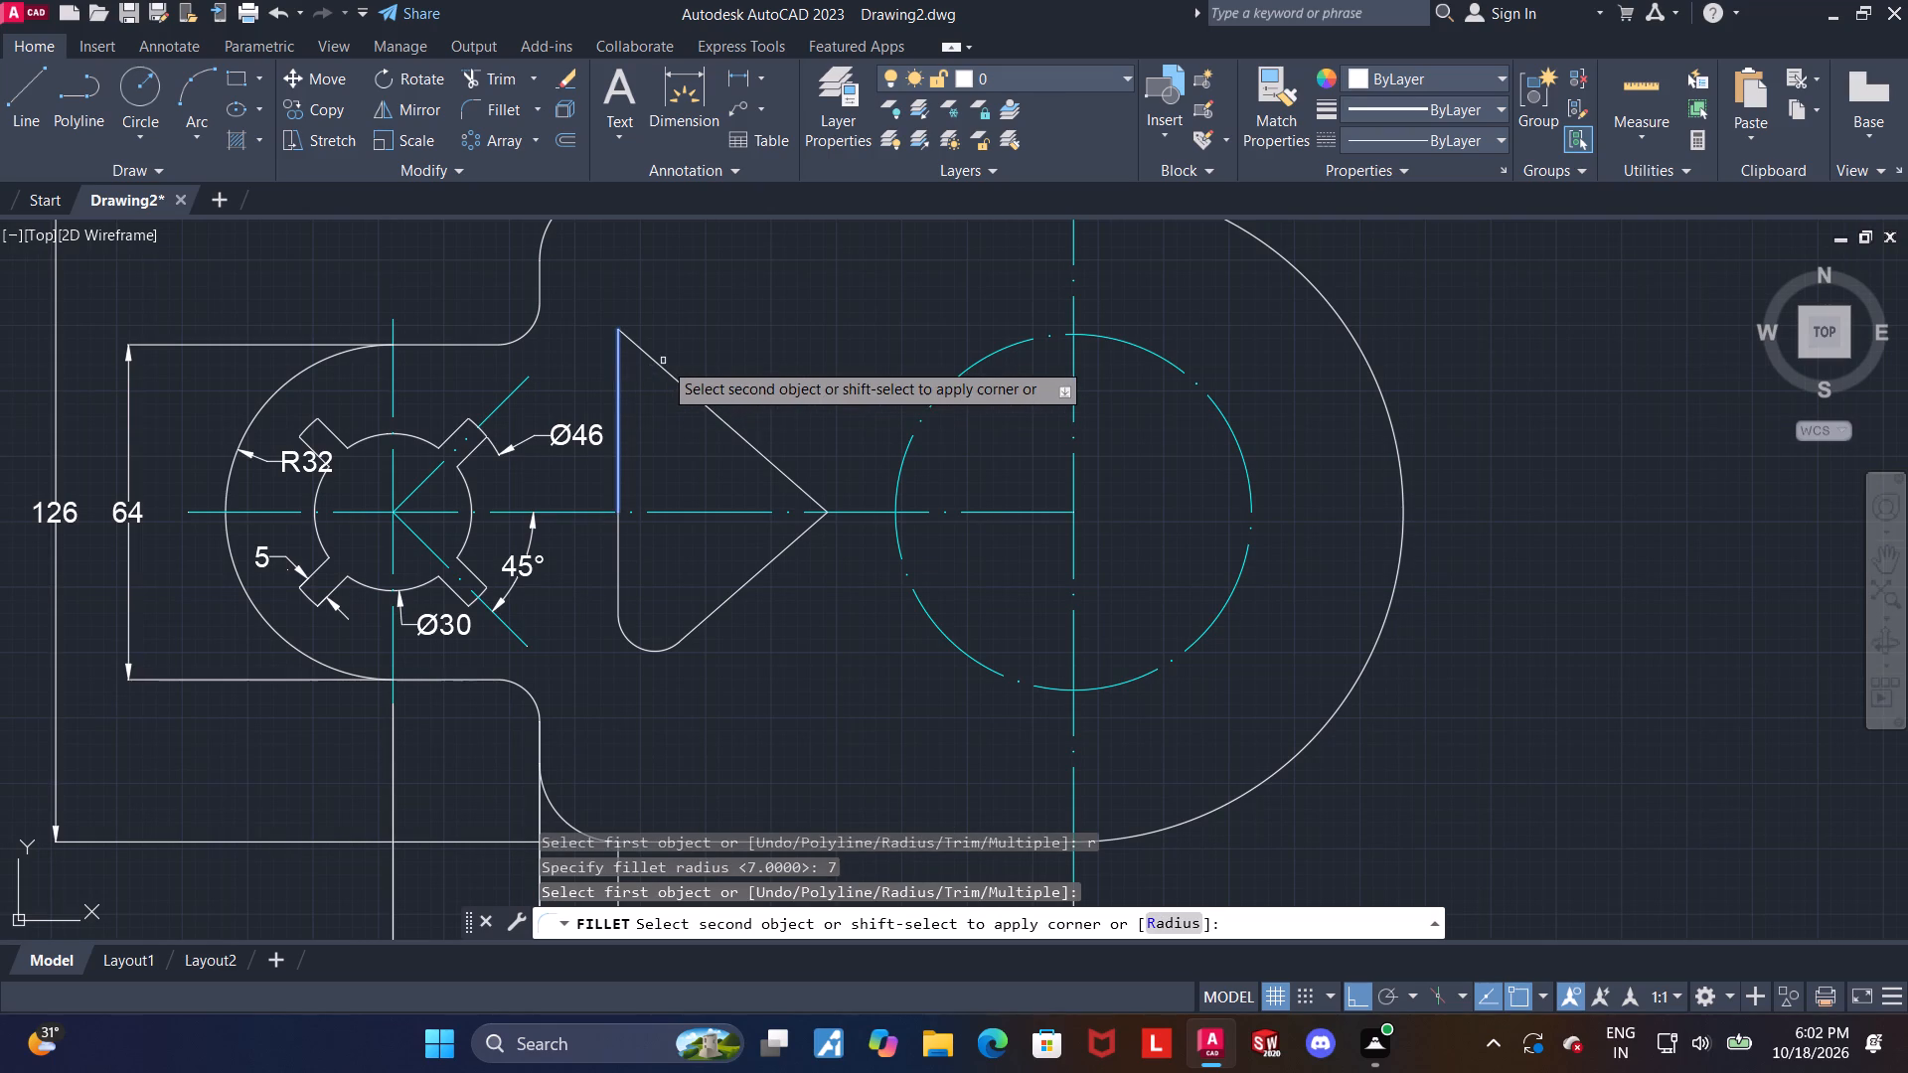
{"action": "left_click", "coordinate": [663, 361]}
{"action": "left_click", "coordinate": [665, 367]}
{"action": "key", "text": "Escape"}
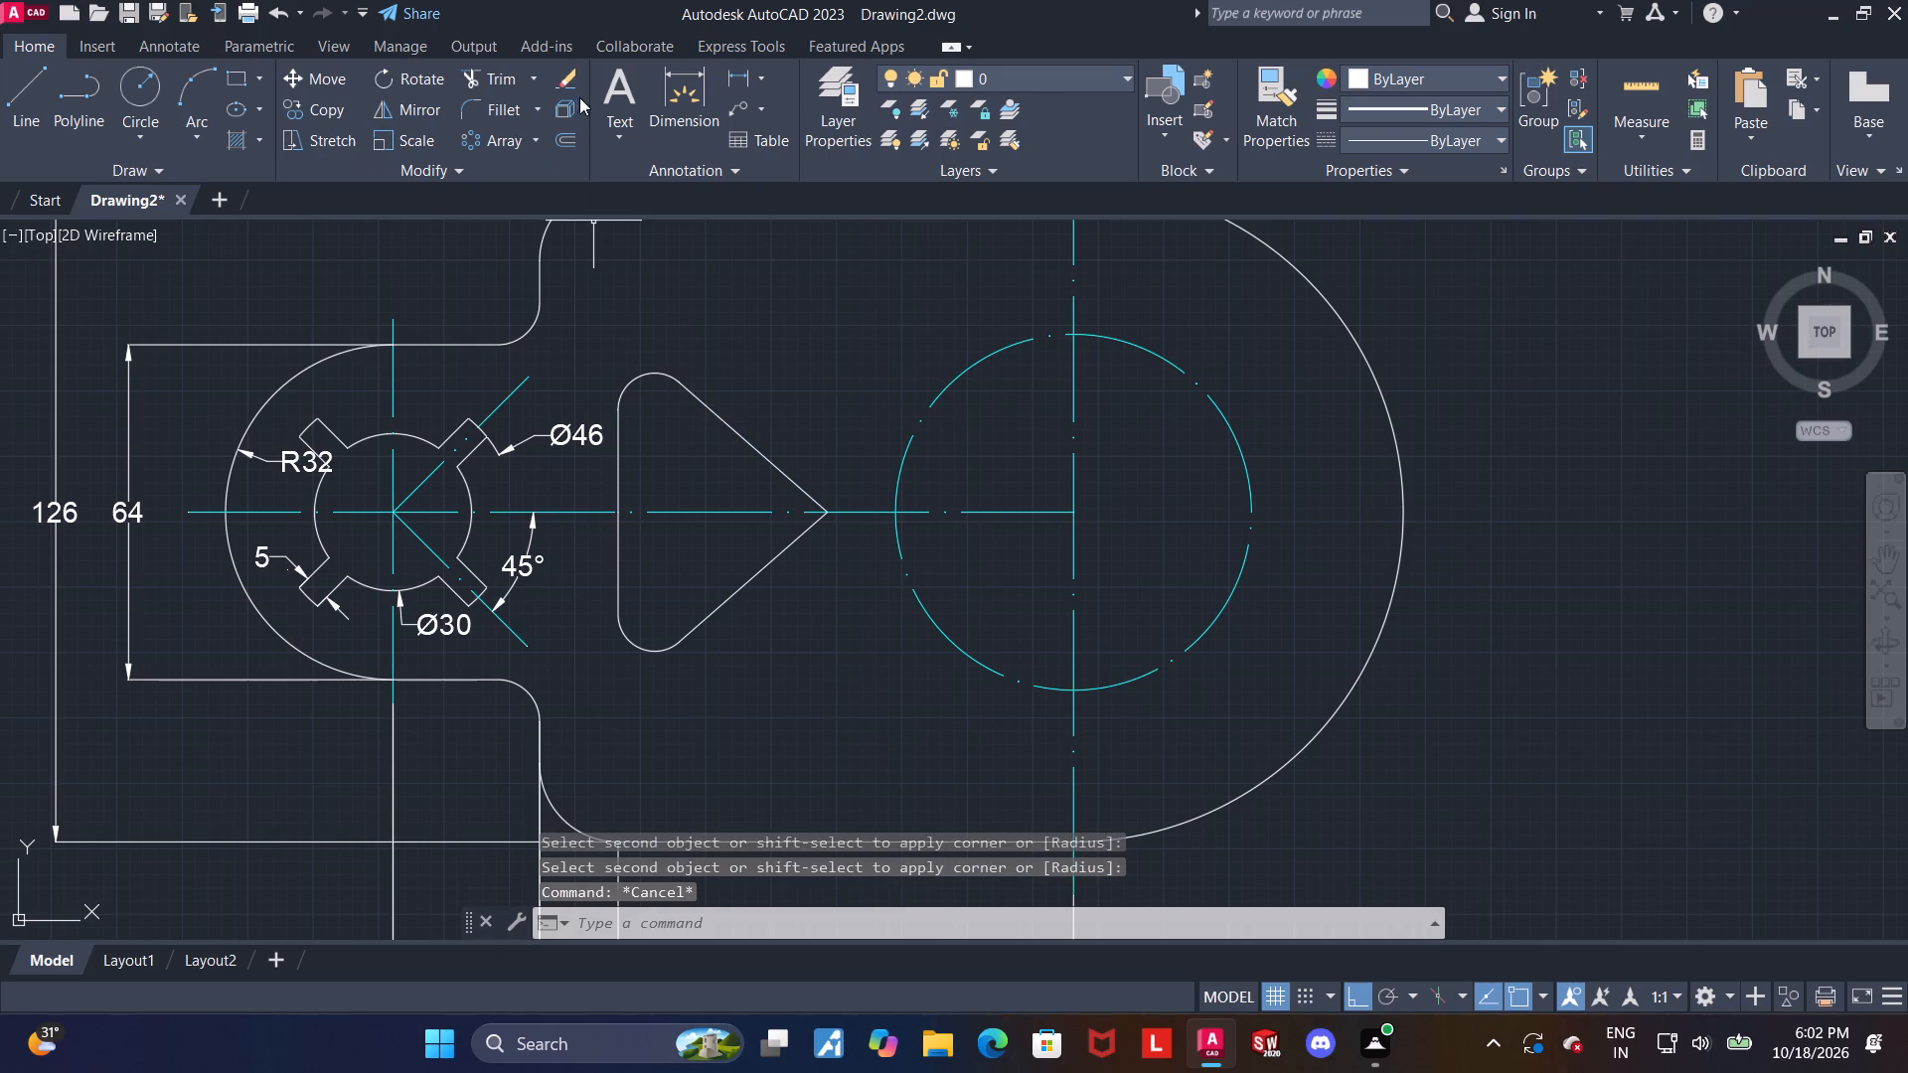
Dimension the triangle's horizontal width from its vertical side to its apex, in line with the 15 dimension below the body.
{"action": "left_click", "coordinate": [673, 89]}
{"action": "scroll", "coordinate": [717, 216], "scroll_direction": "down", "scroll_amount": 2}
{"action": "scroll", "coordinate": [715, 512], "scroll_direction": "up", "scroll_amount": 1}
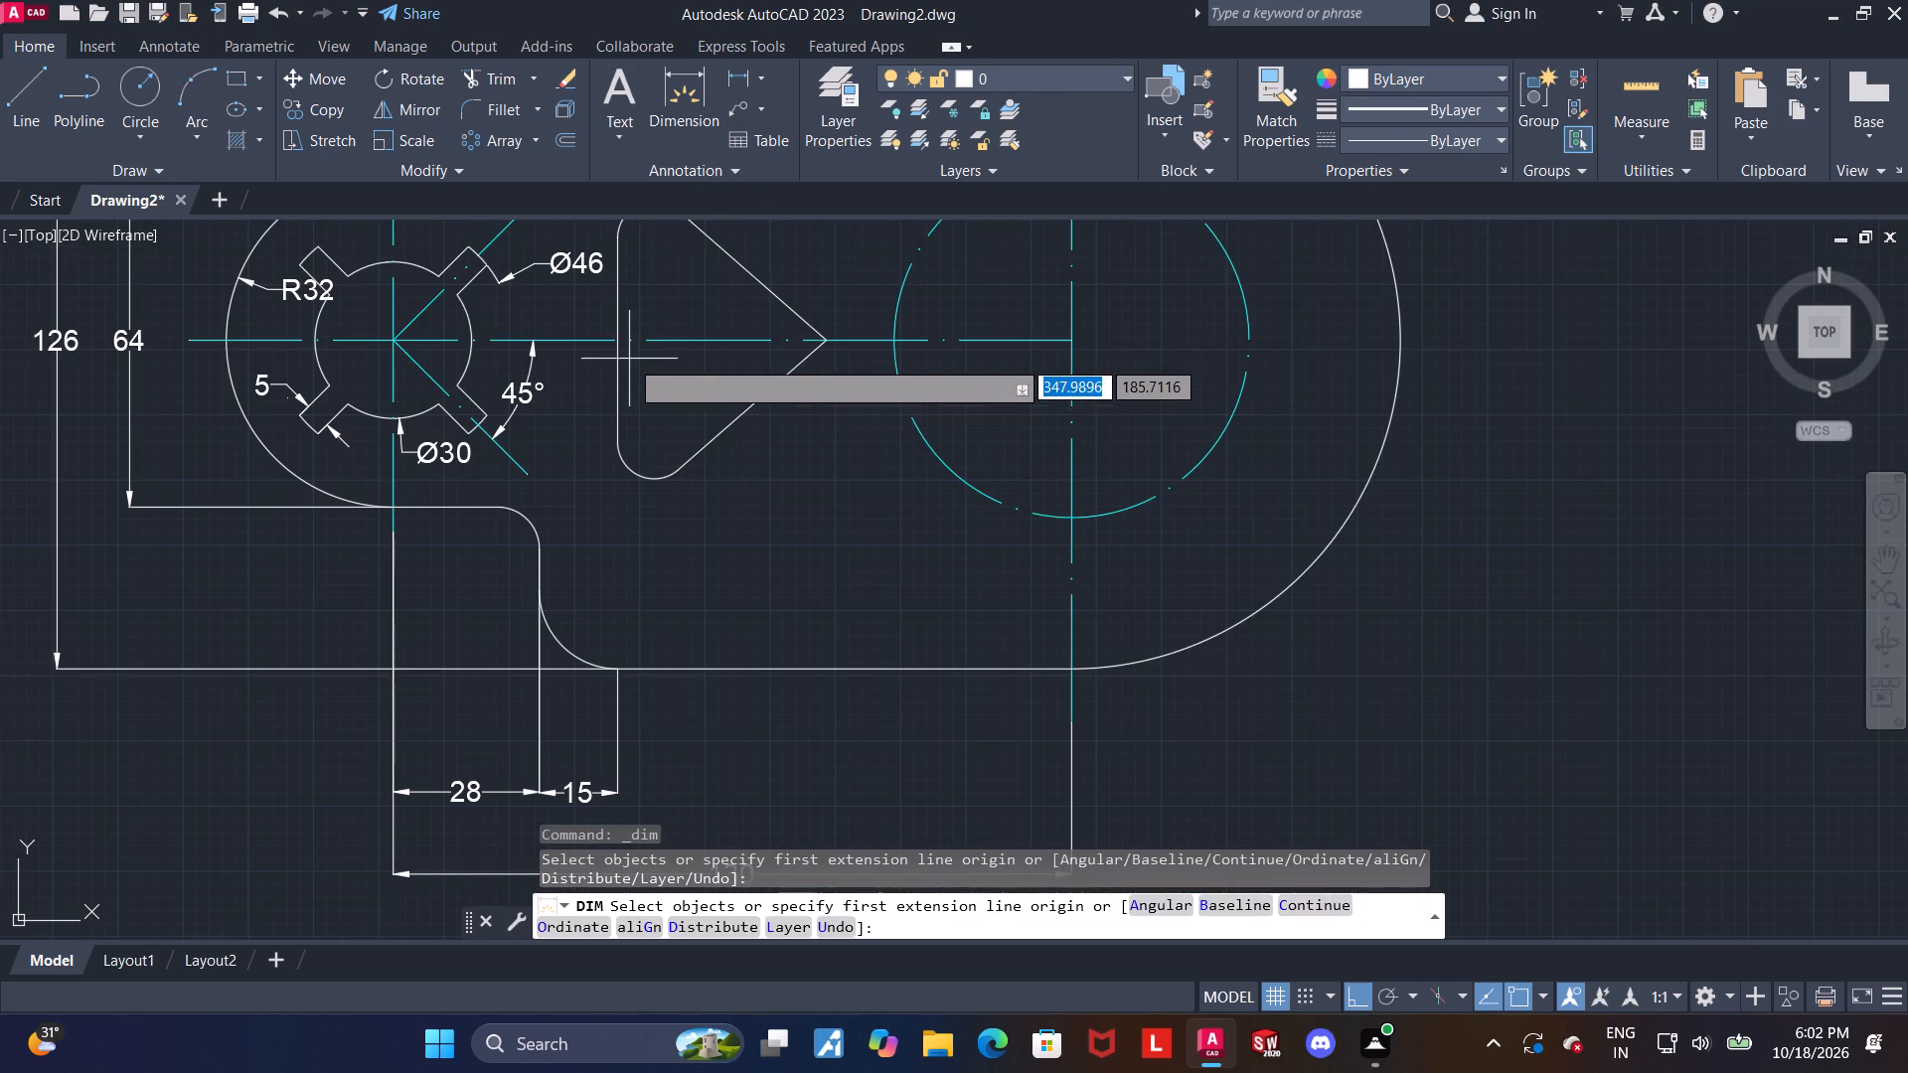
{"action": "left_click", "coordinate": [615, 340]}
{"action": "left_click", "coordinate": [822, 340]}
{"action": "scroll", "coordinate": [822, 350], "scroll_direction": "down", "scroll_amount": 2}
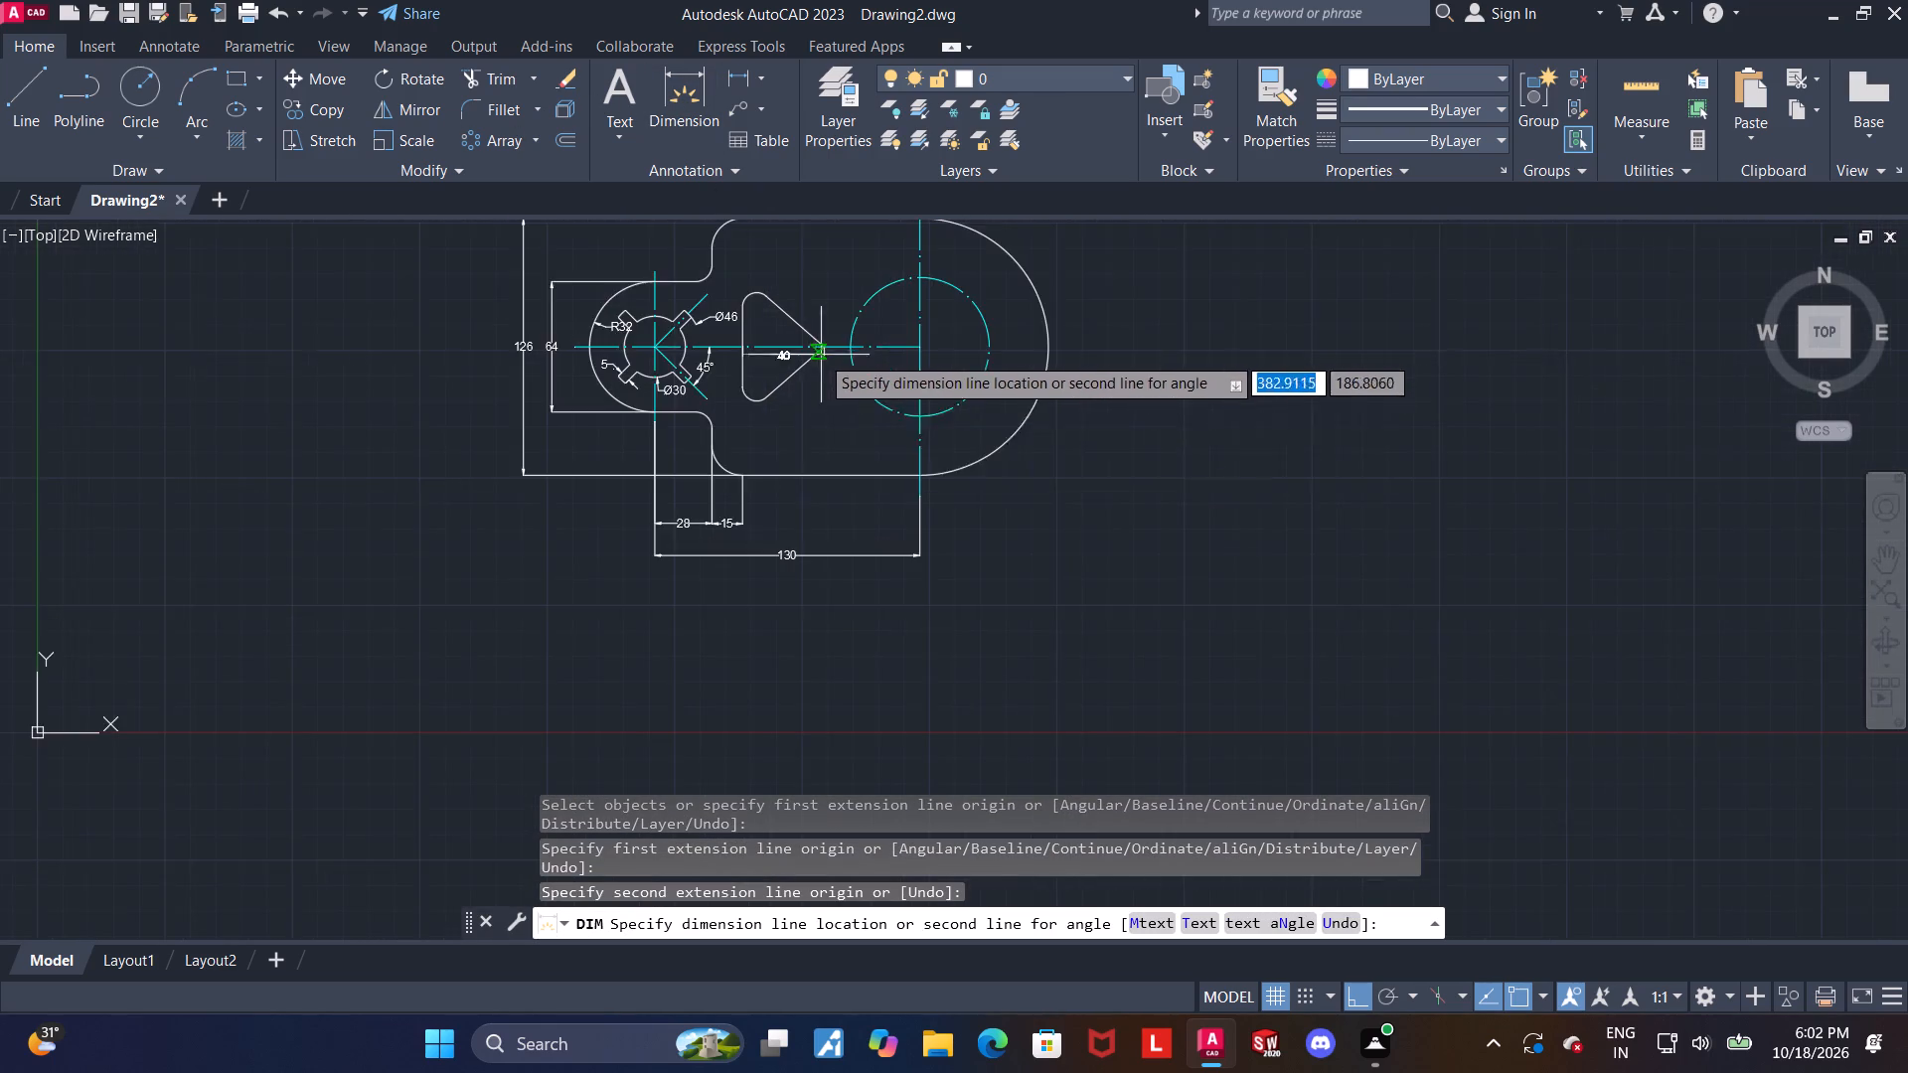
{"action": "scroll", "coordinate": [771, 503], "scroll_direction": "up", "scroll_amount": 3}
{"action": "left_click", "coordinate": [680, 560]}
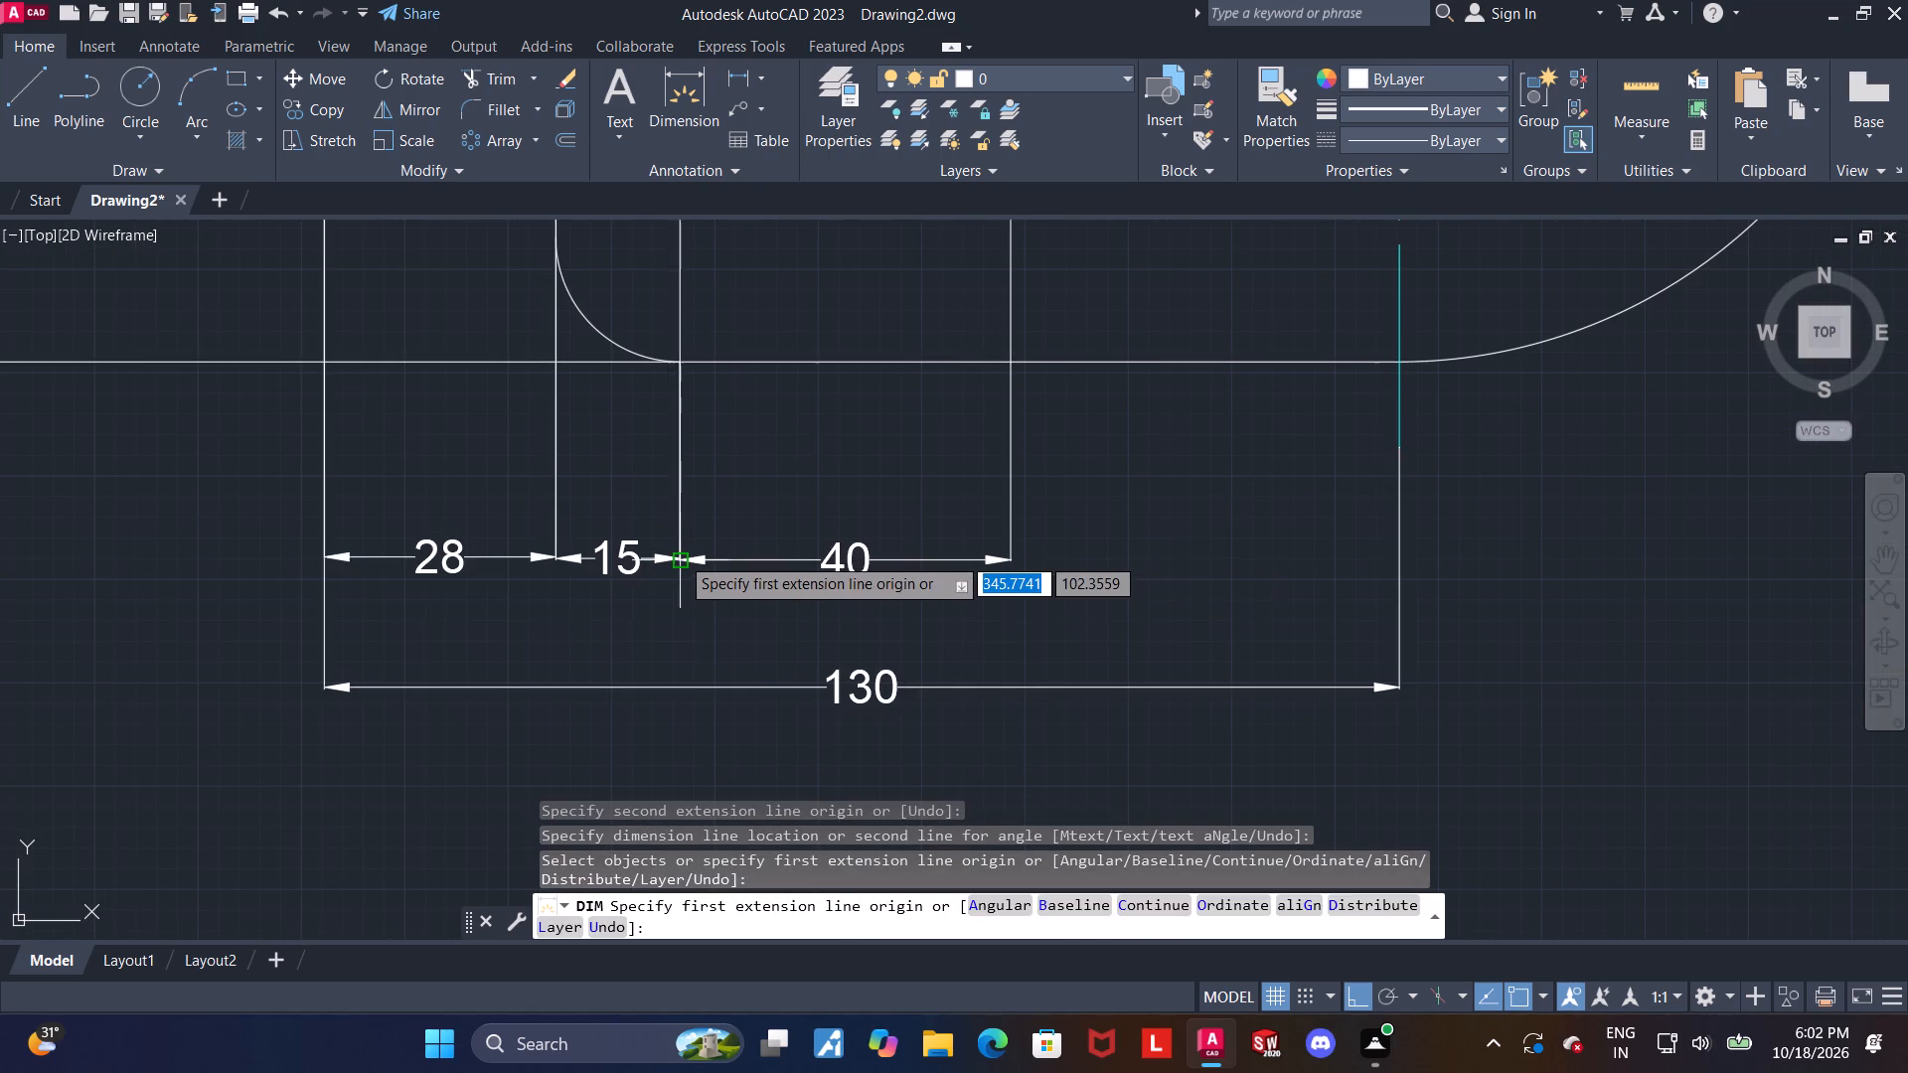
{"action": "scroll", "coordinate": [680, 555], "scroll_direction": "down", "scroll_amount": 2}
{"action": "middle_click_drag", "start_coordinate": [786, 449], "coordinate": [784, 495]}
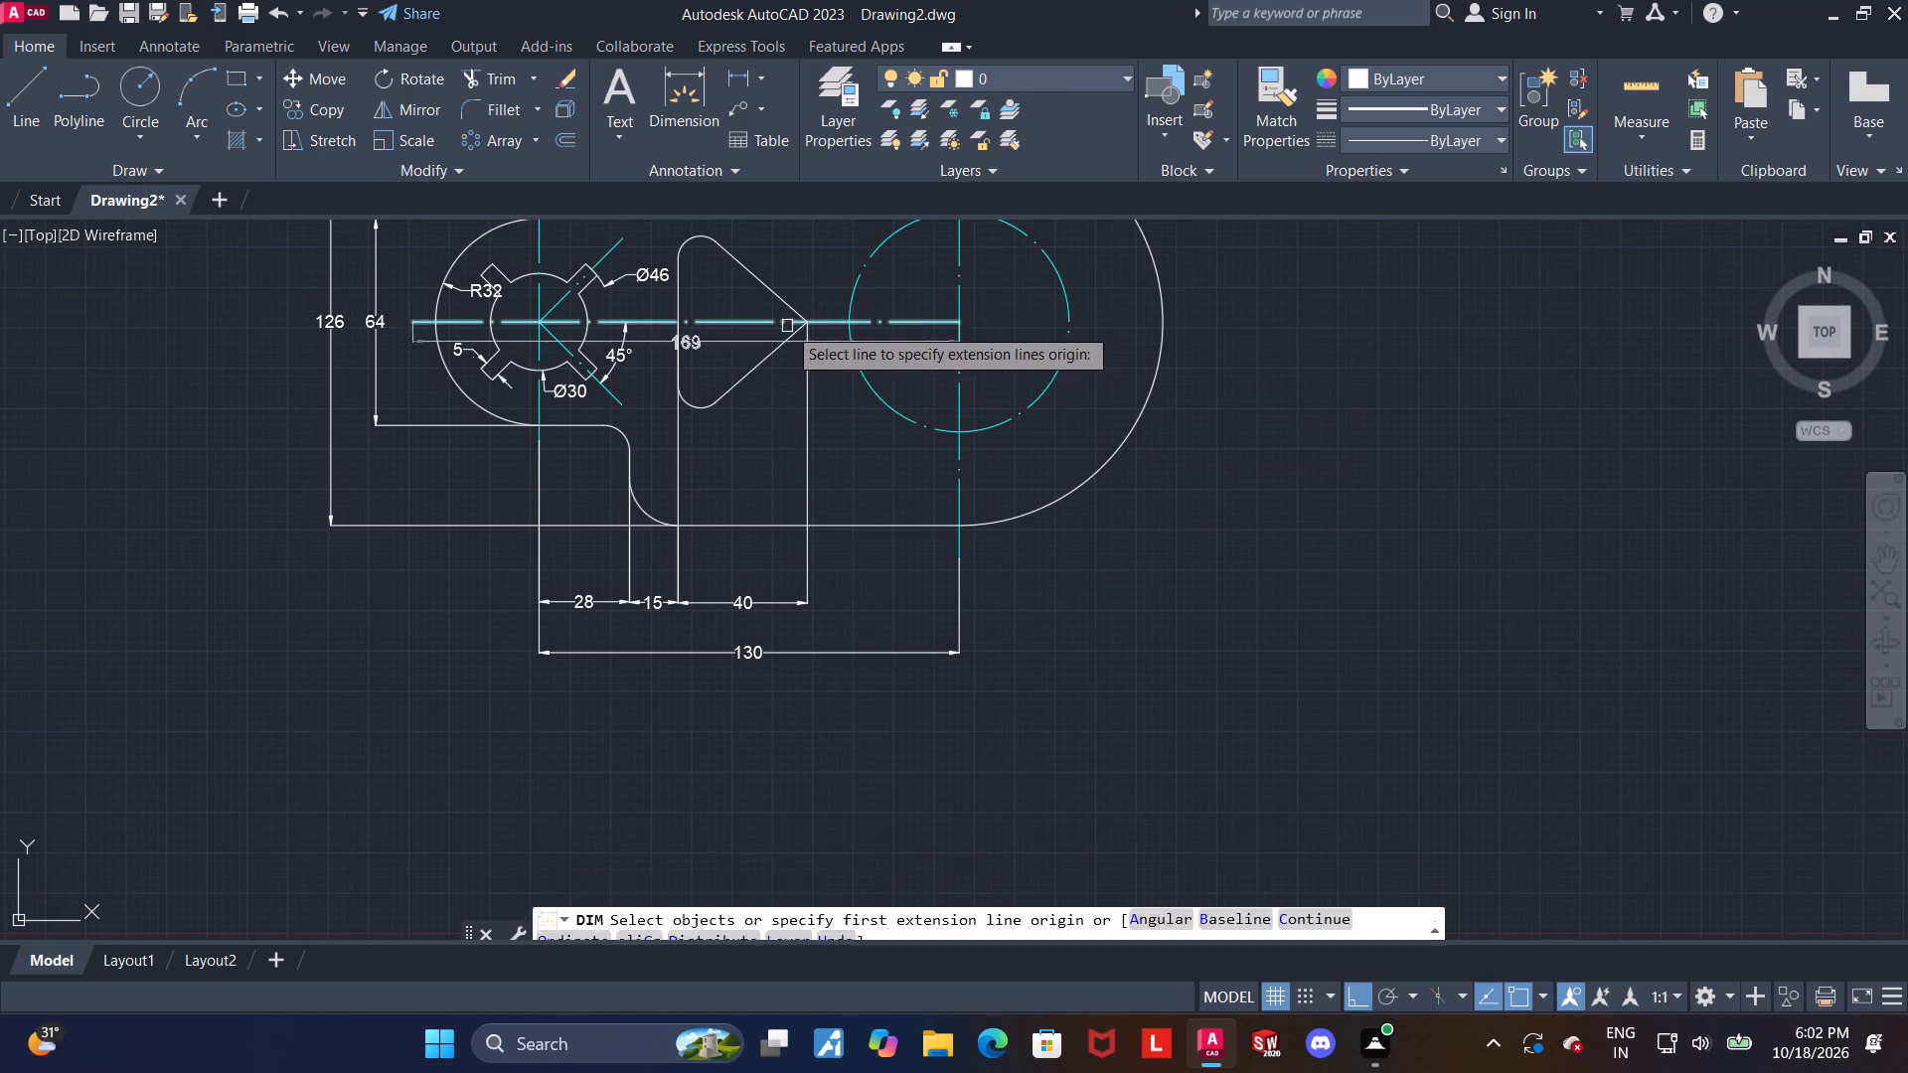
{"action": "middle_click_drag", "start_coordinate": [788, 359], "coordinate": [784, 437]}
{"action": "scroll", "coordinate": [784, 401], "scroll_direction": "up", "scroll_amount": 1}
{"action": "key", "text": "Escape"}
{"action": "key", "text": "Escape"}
Fillet the triangle's apex between its two slanted sides with a radius of 10.
{"action": "scroll", "coordinate": [813, 325], "scroll_direction": "up", "scroll_amount": 1}
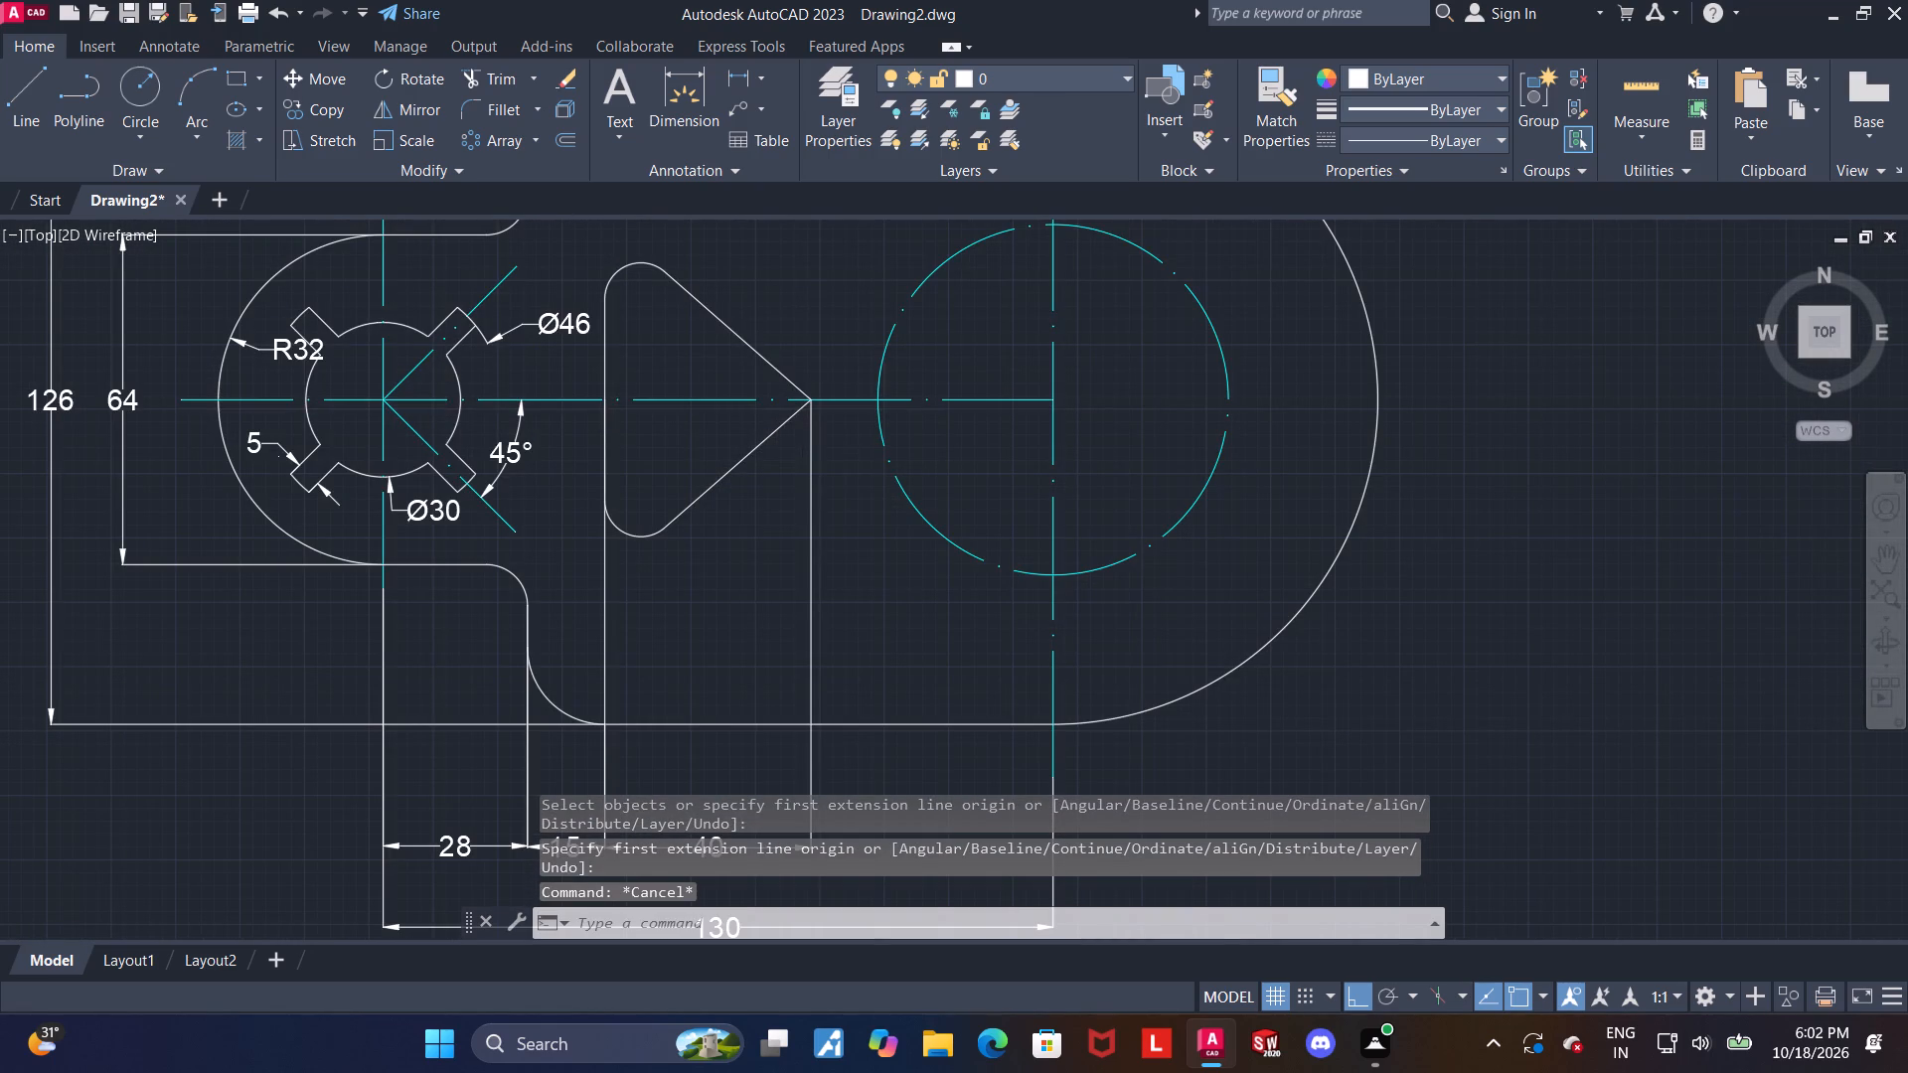
{"action": "key", "text": "f"}
{"action": "key", "text": "Return"}
{"action": "key", "text": "r"}
{"action": "key", "text": "Return"}
{"action": "type", "text": "10"}
{"action": "key", "text": "Return"}
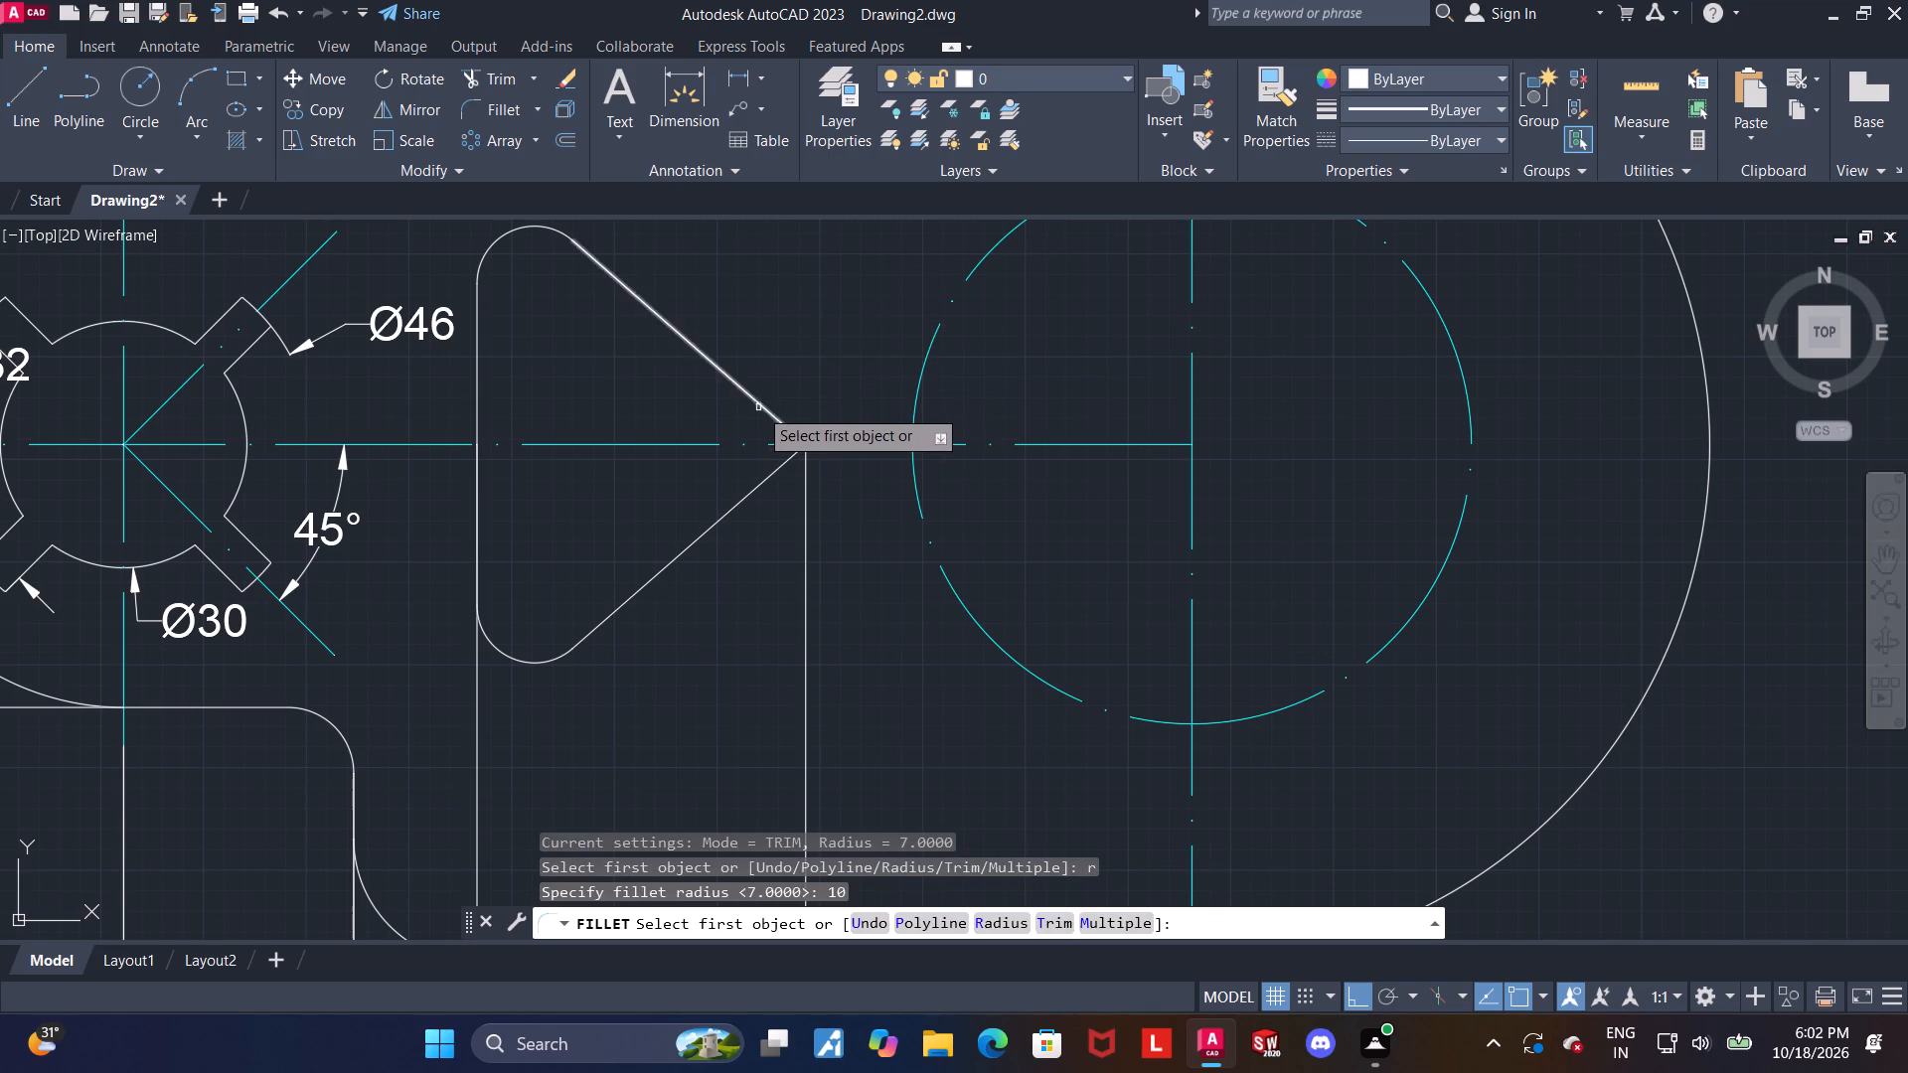
{"action": "left_click", "coordinate": [761, 405]}
{"action": "left_click", "coordinate": [771, 470]}
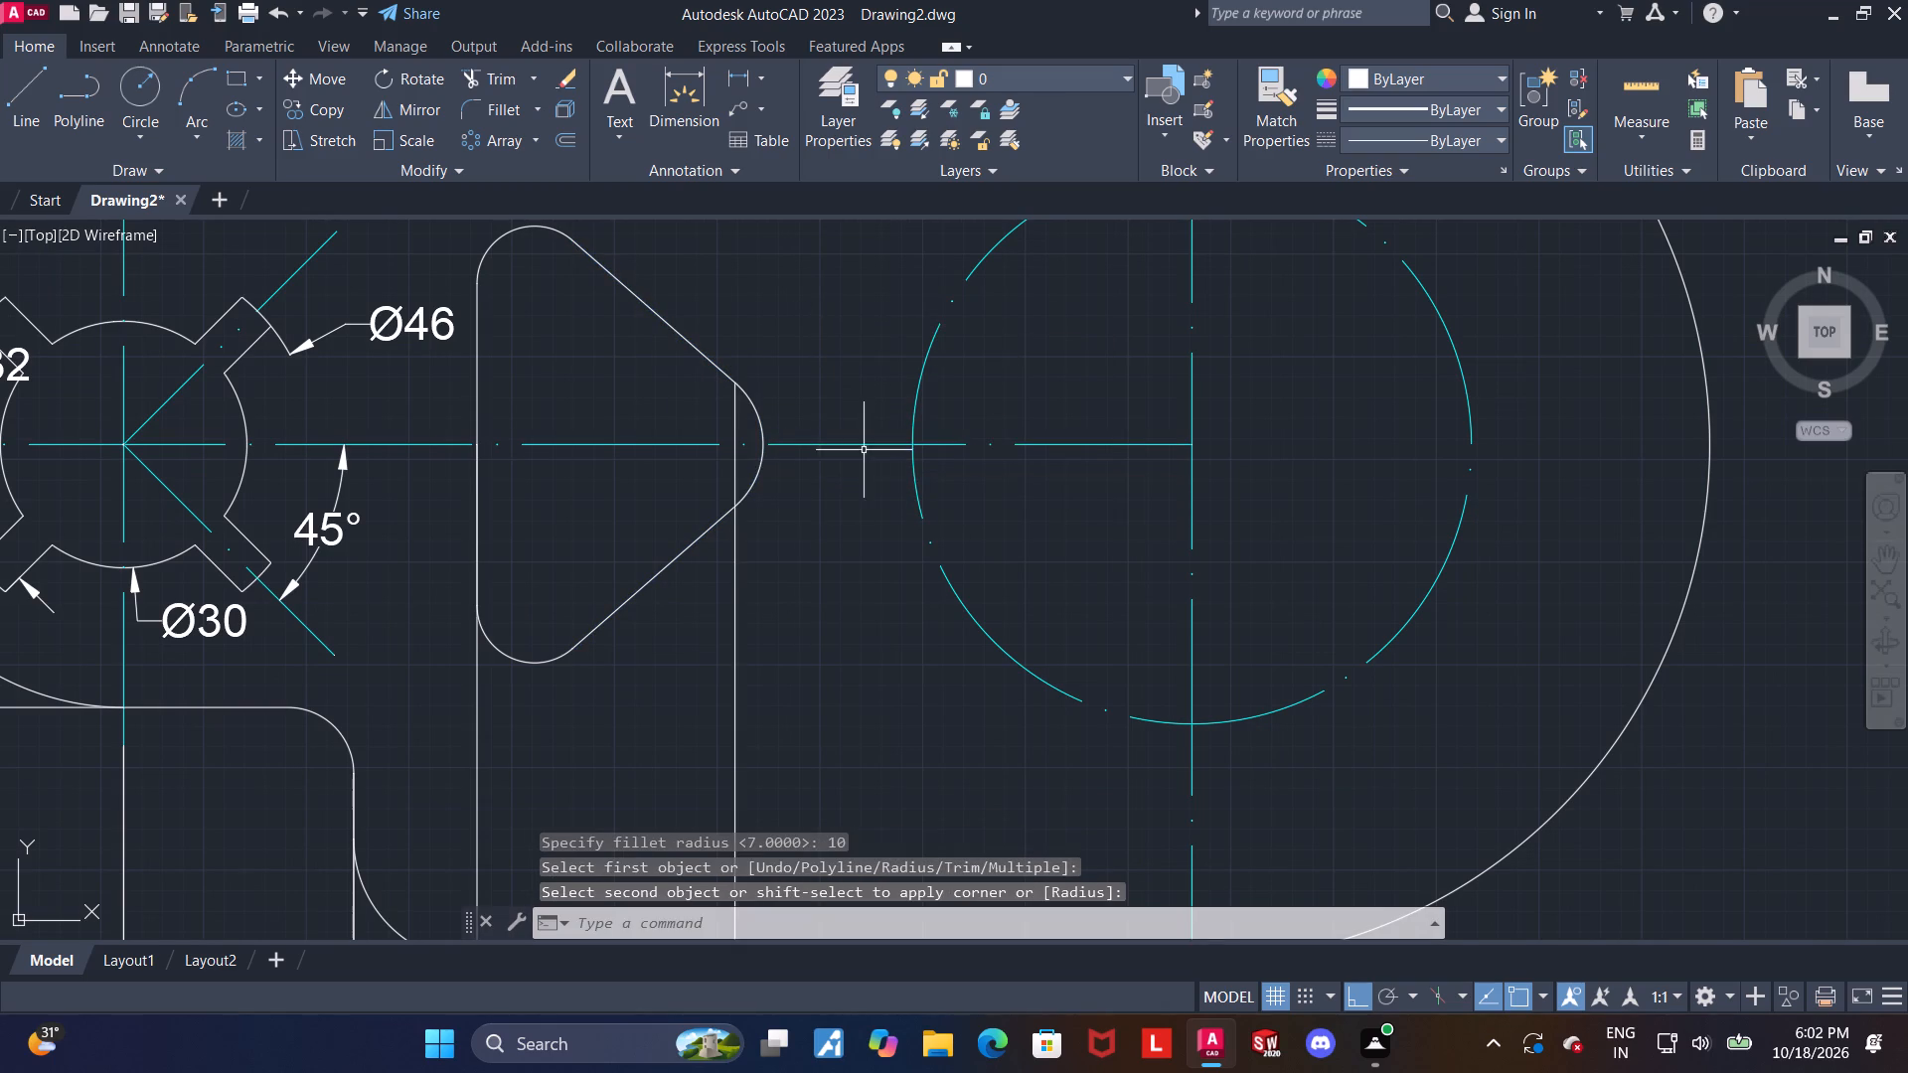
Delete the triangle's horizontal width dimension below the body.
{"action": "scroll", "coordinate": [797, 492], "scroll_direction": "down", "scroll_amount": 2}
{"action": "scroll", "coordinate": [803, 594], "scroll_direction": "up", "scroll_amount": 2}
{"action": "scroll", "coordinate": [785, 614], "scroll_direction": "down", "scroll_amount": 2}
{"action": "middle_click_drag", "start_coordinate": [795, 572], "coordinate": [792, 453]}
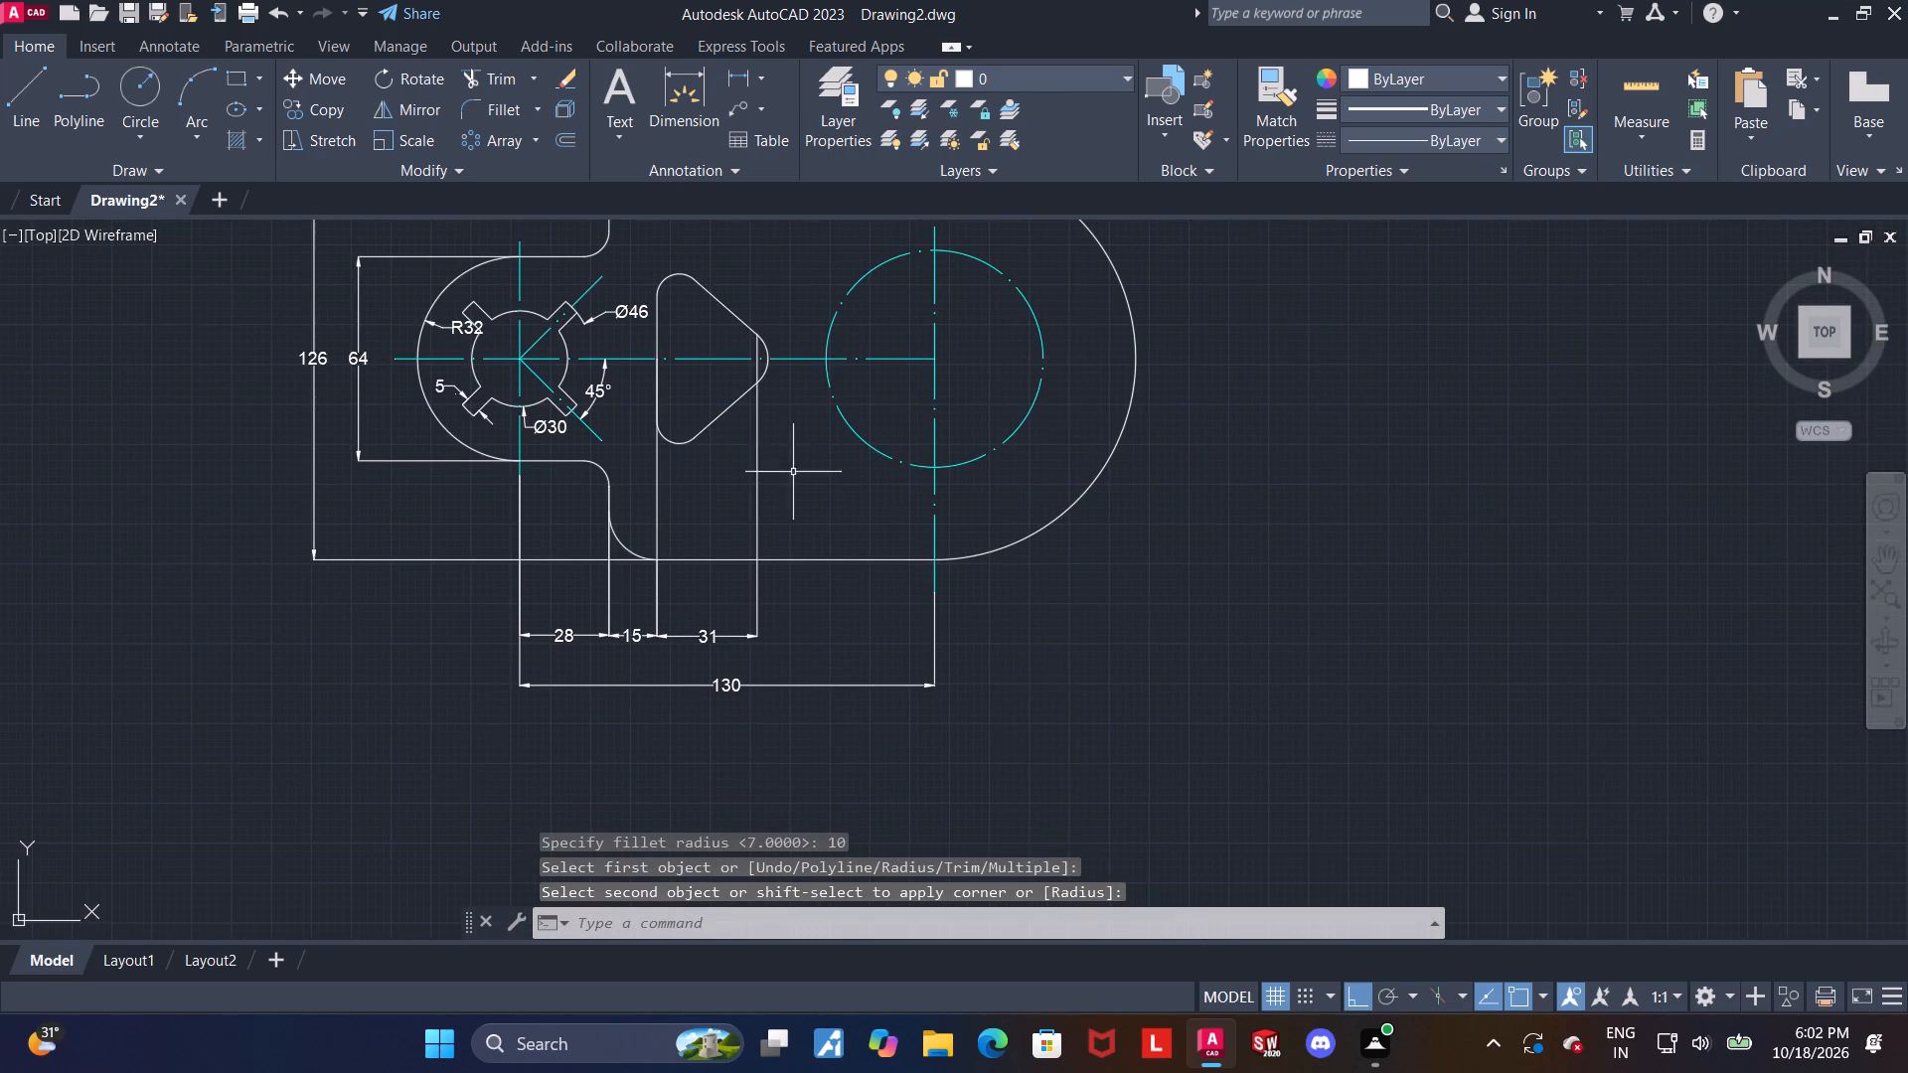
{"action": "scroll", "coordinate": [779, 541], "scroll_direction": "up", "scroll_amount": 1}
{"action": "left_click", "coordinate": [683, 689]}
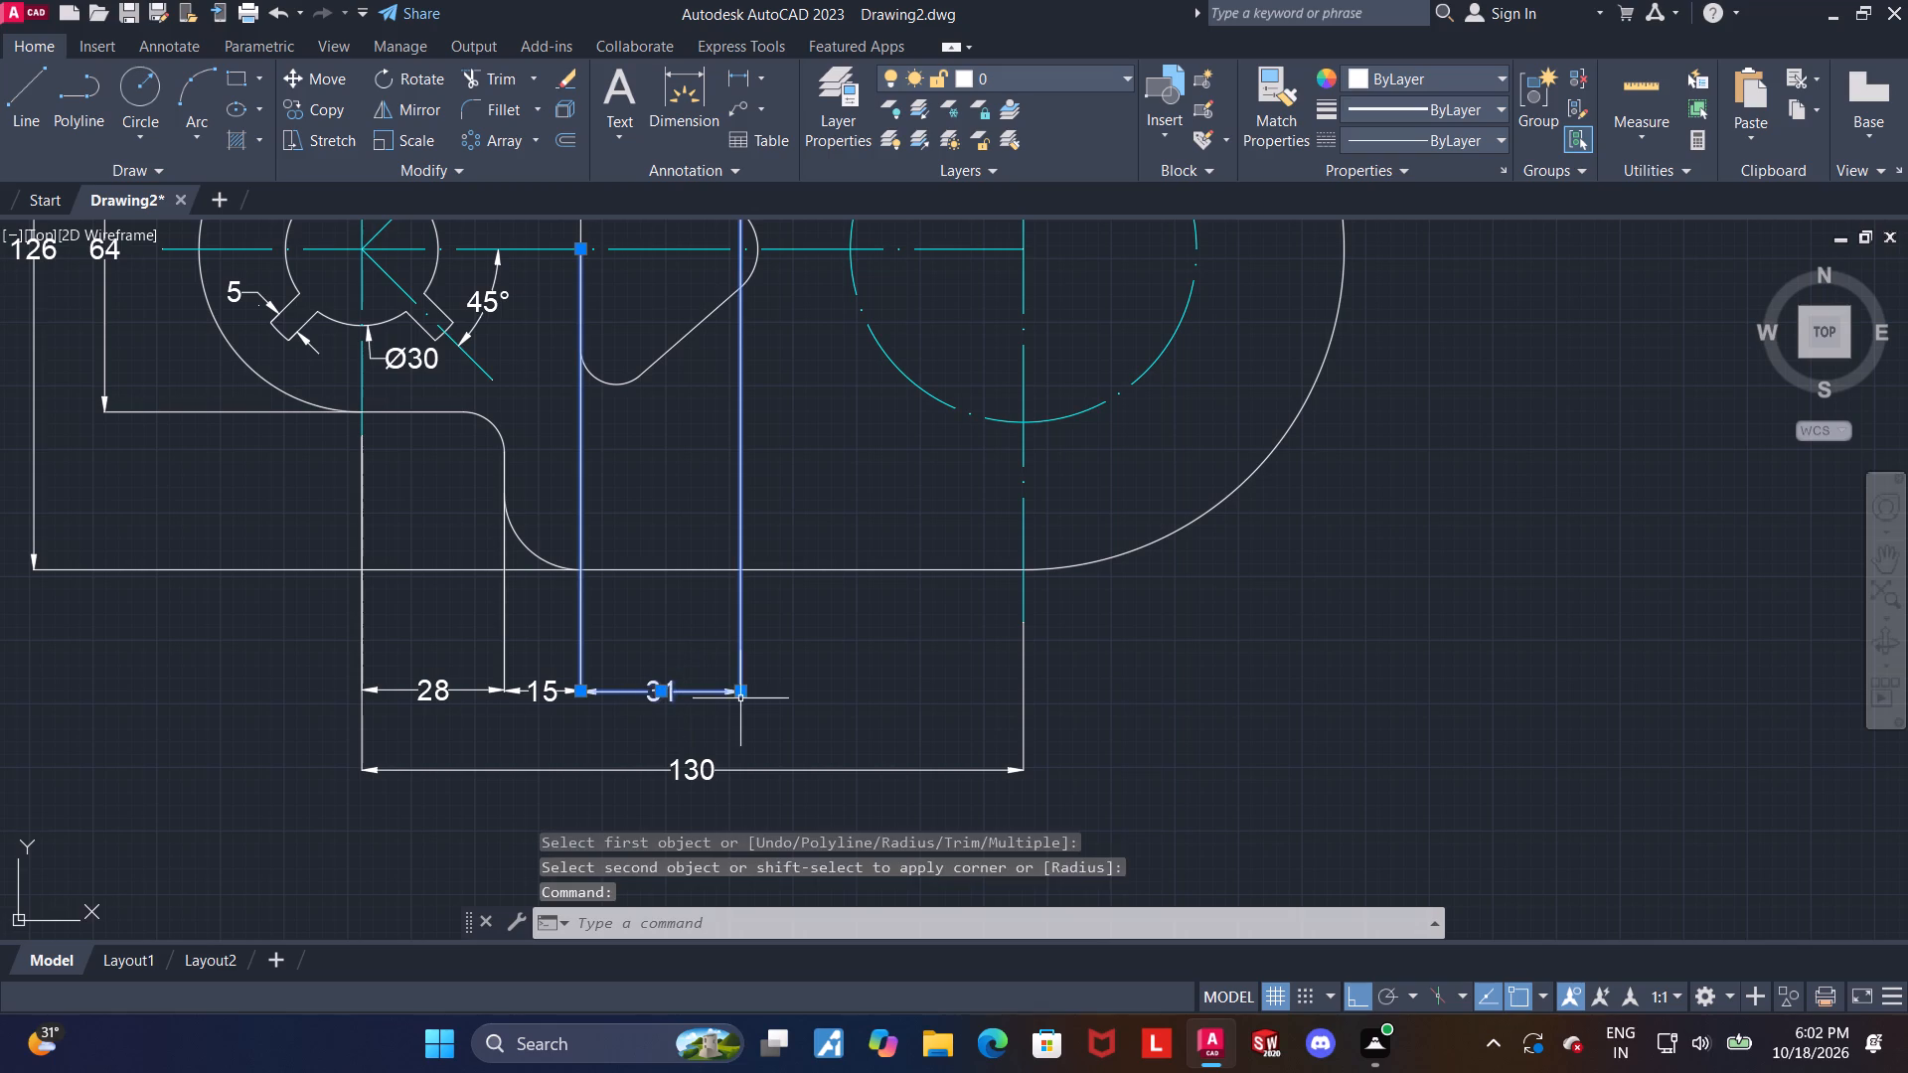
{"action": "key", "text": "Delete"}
Draw a 40-long horizontal construction line from the triangle's vertical side along the centreline towards the dash-dot circle.
{"action": "scroll", "coordinate": [735, 694], "scroll_direction": "down", "scroll_amount": 1}
{"action": "middle_click_drag", "start_coordinate": [729, 487], "coordinate": [736, 533]}
{"action": "scroll", "coordinate": [743, 452], "scroll_direction": "up", "scroll_amount": 1}
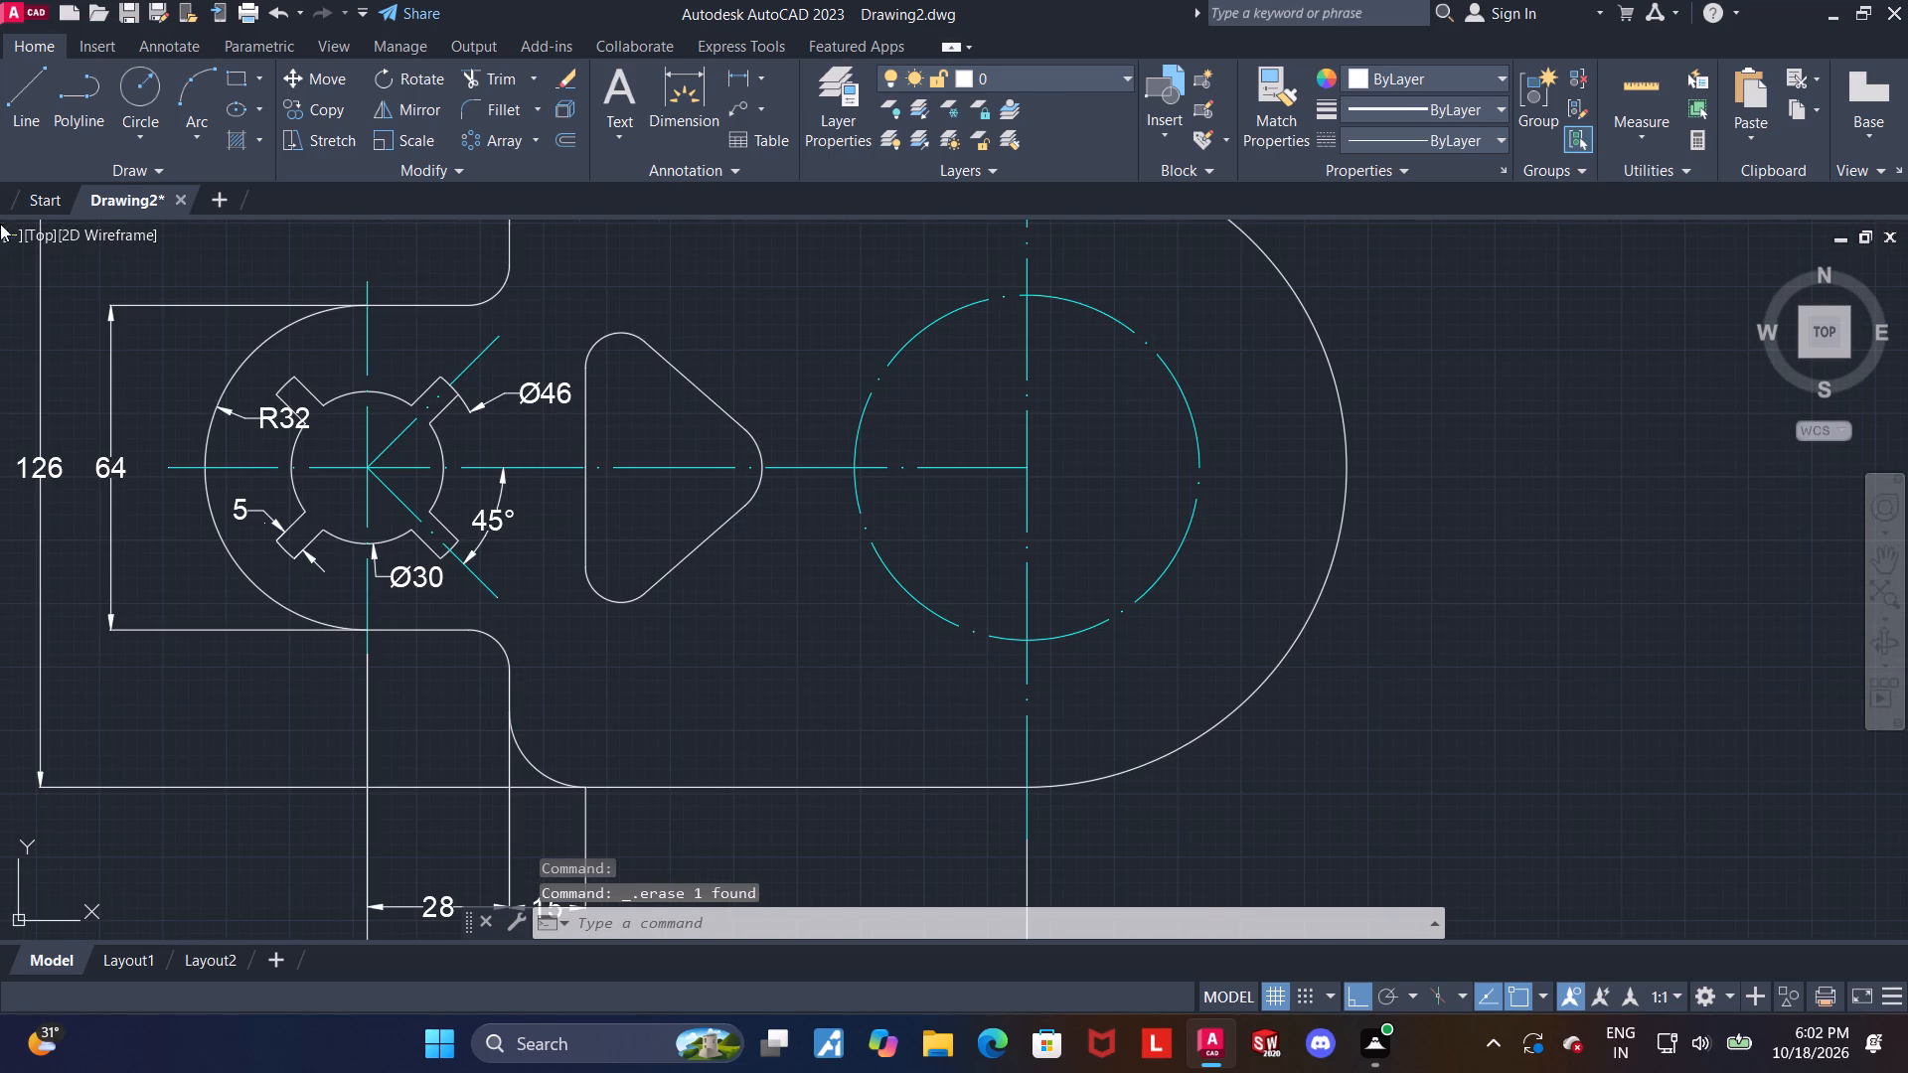
{"action": "key", "text": "Escape"}
{"action": "left_click", "coordinate": [12, 104]}
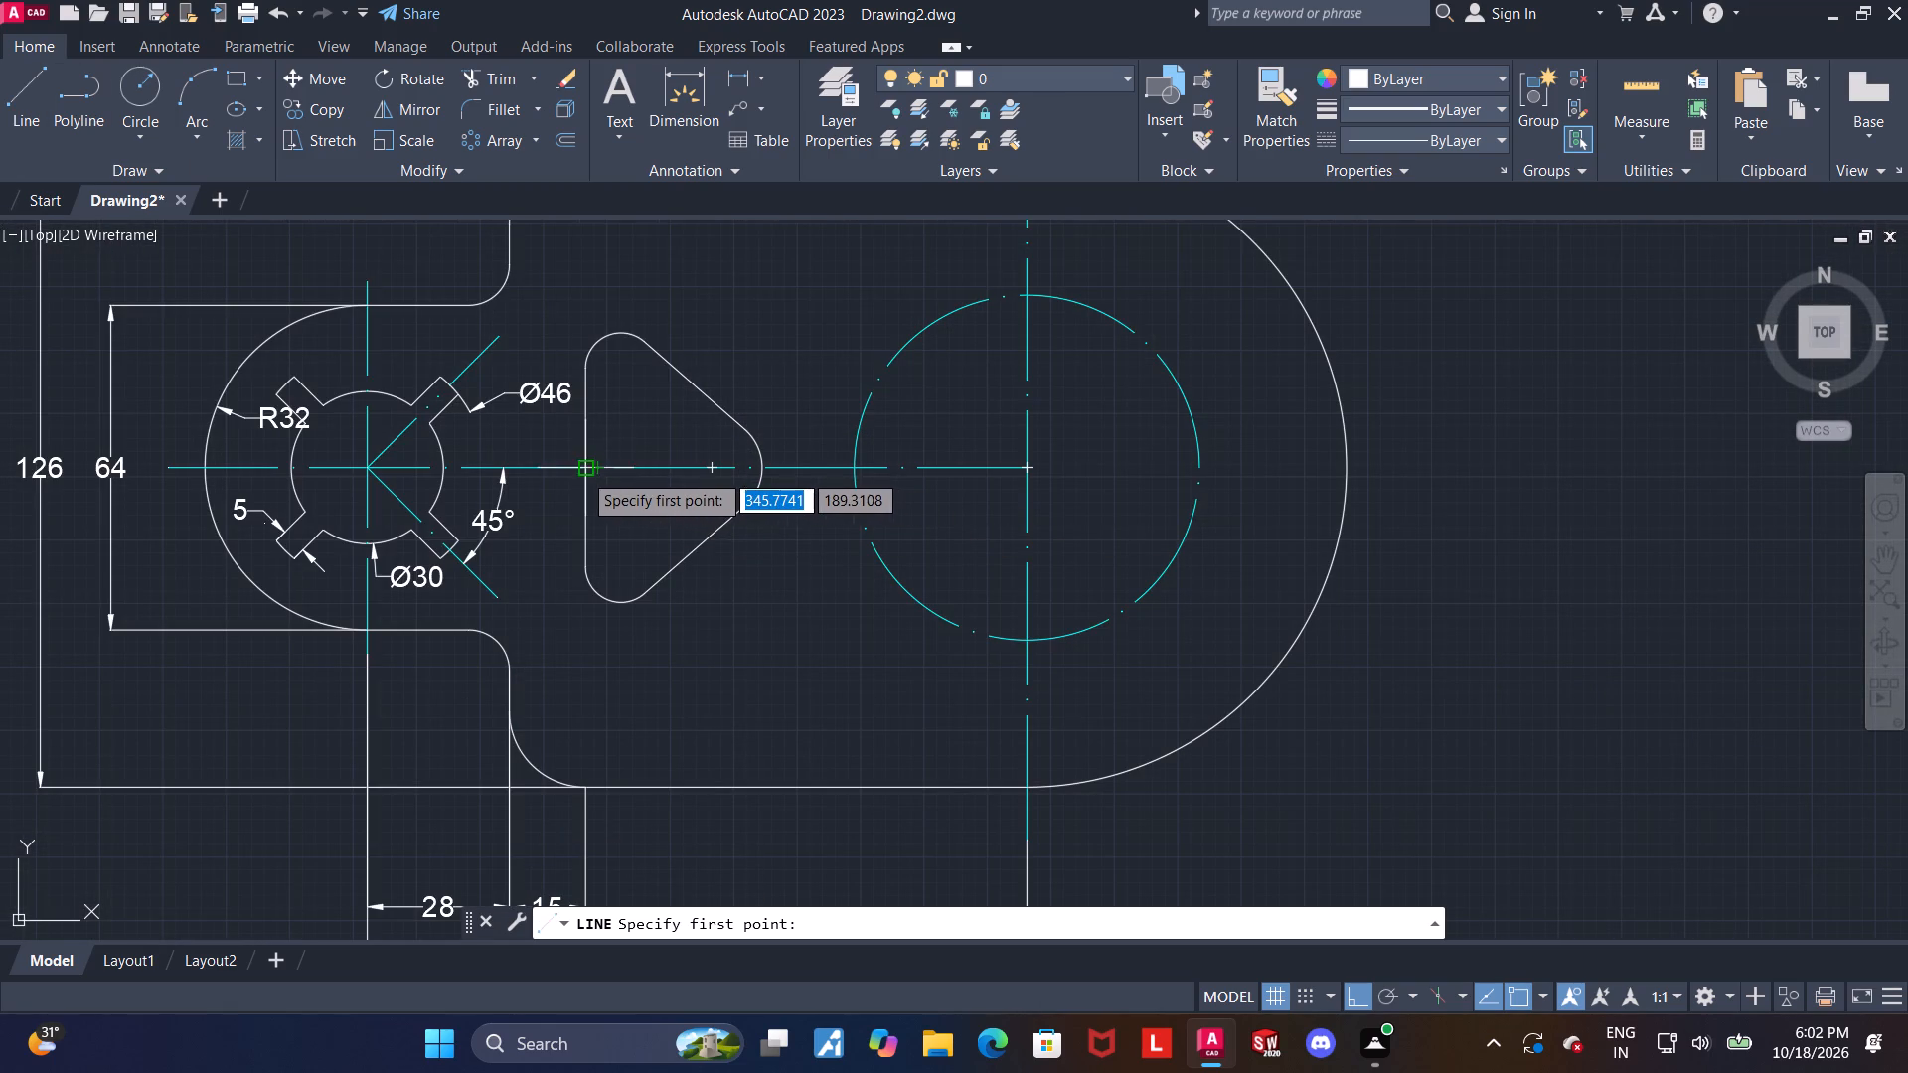
{"action": "scroll", "coordinate": [582, 472], "scroll_direction": "up", "scroll_amount": 5}
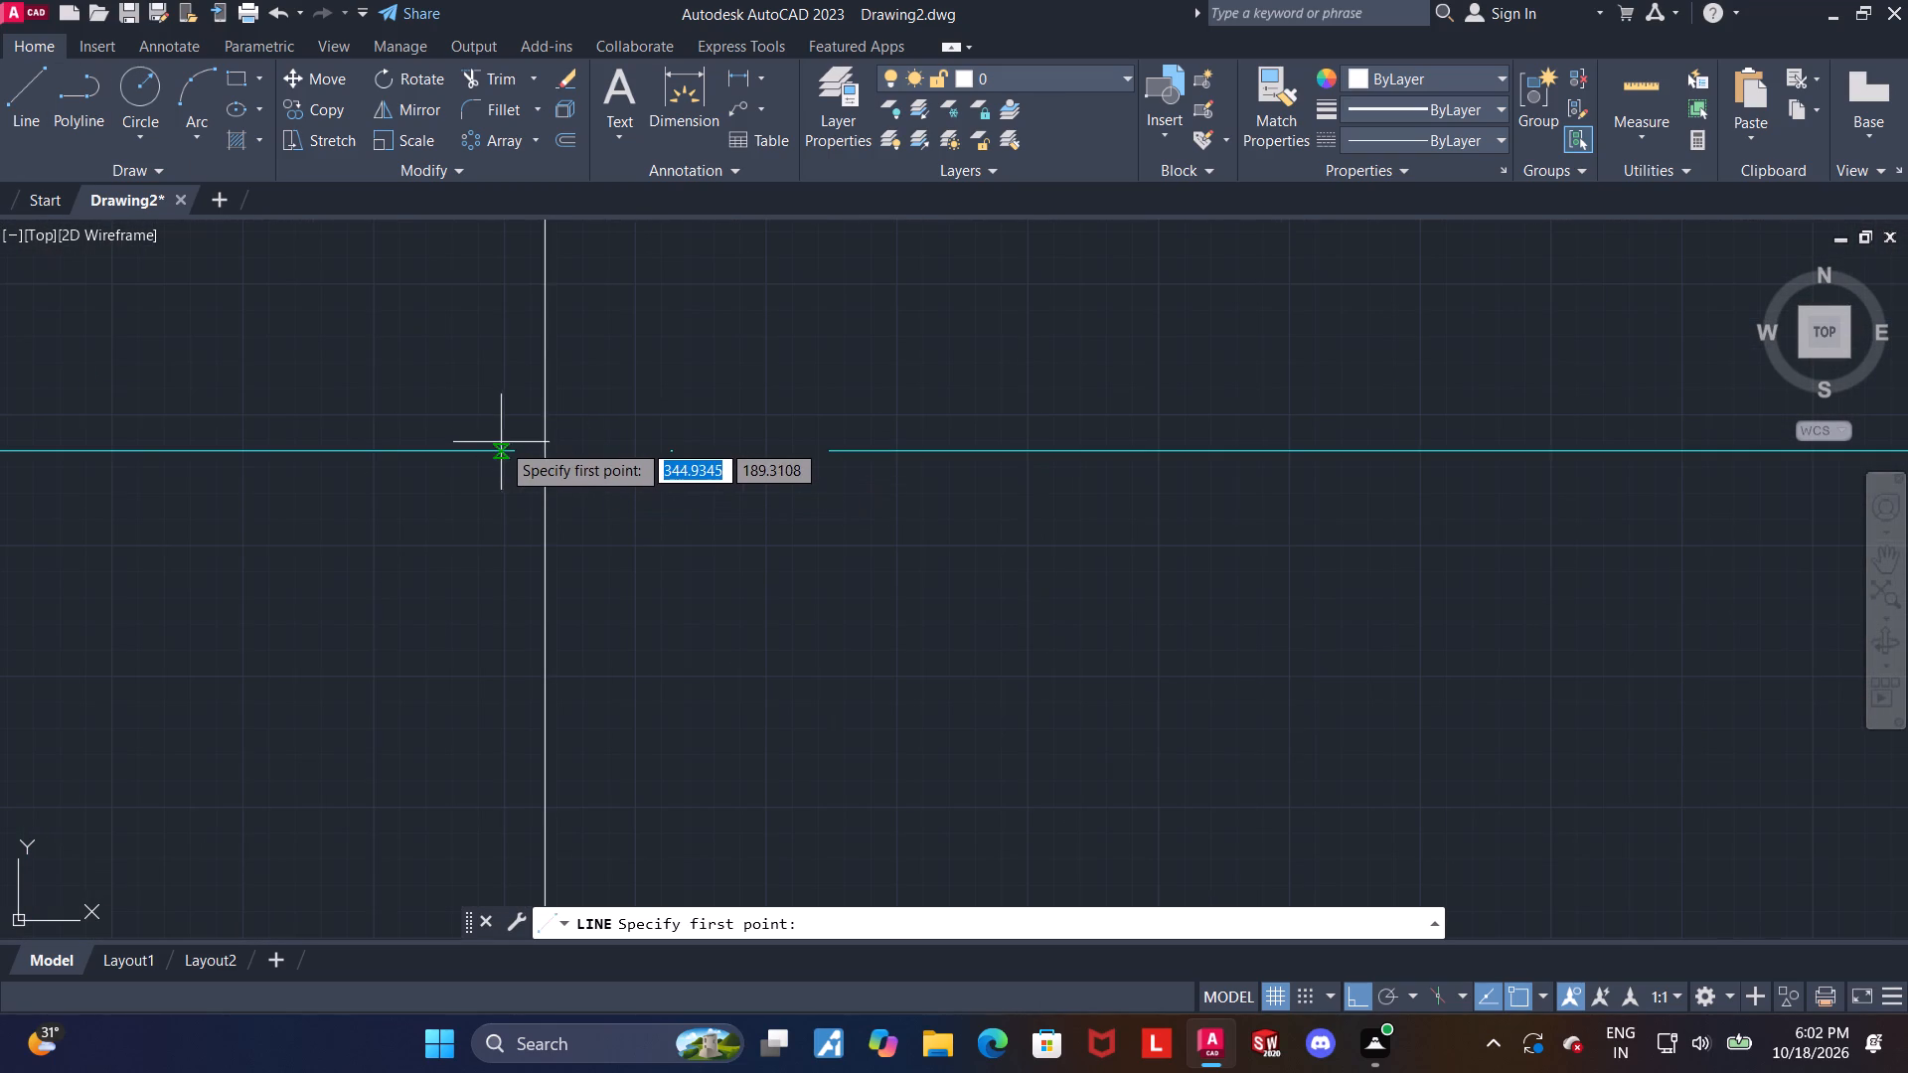
{"action": "left_click", "coordinate": [544, 450]}
{"action": "scroll", "coordinate": [613, 472], "scroll_direction": "down", "scroll_amount": 2}
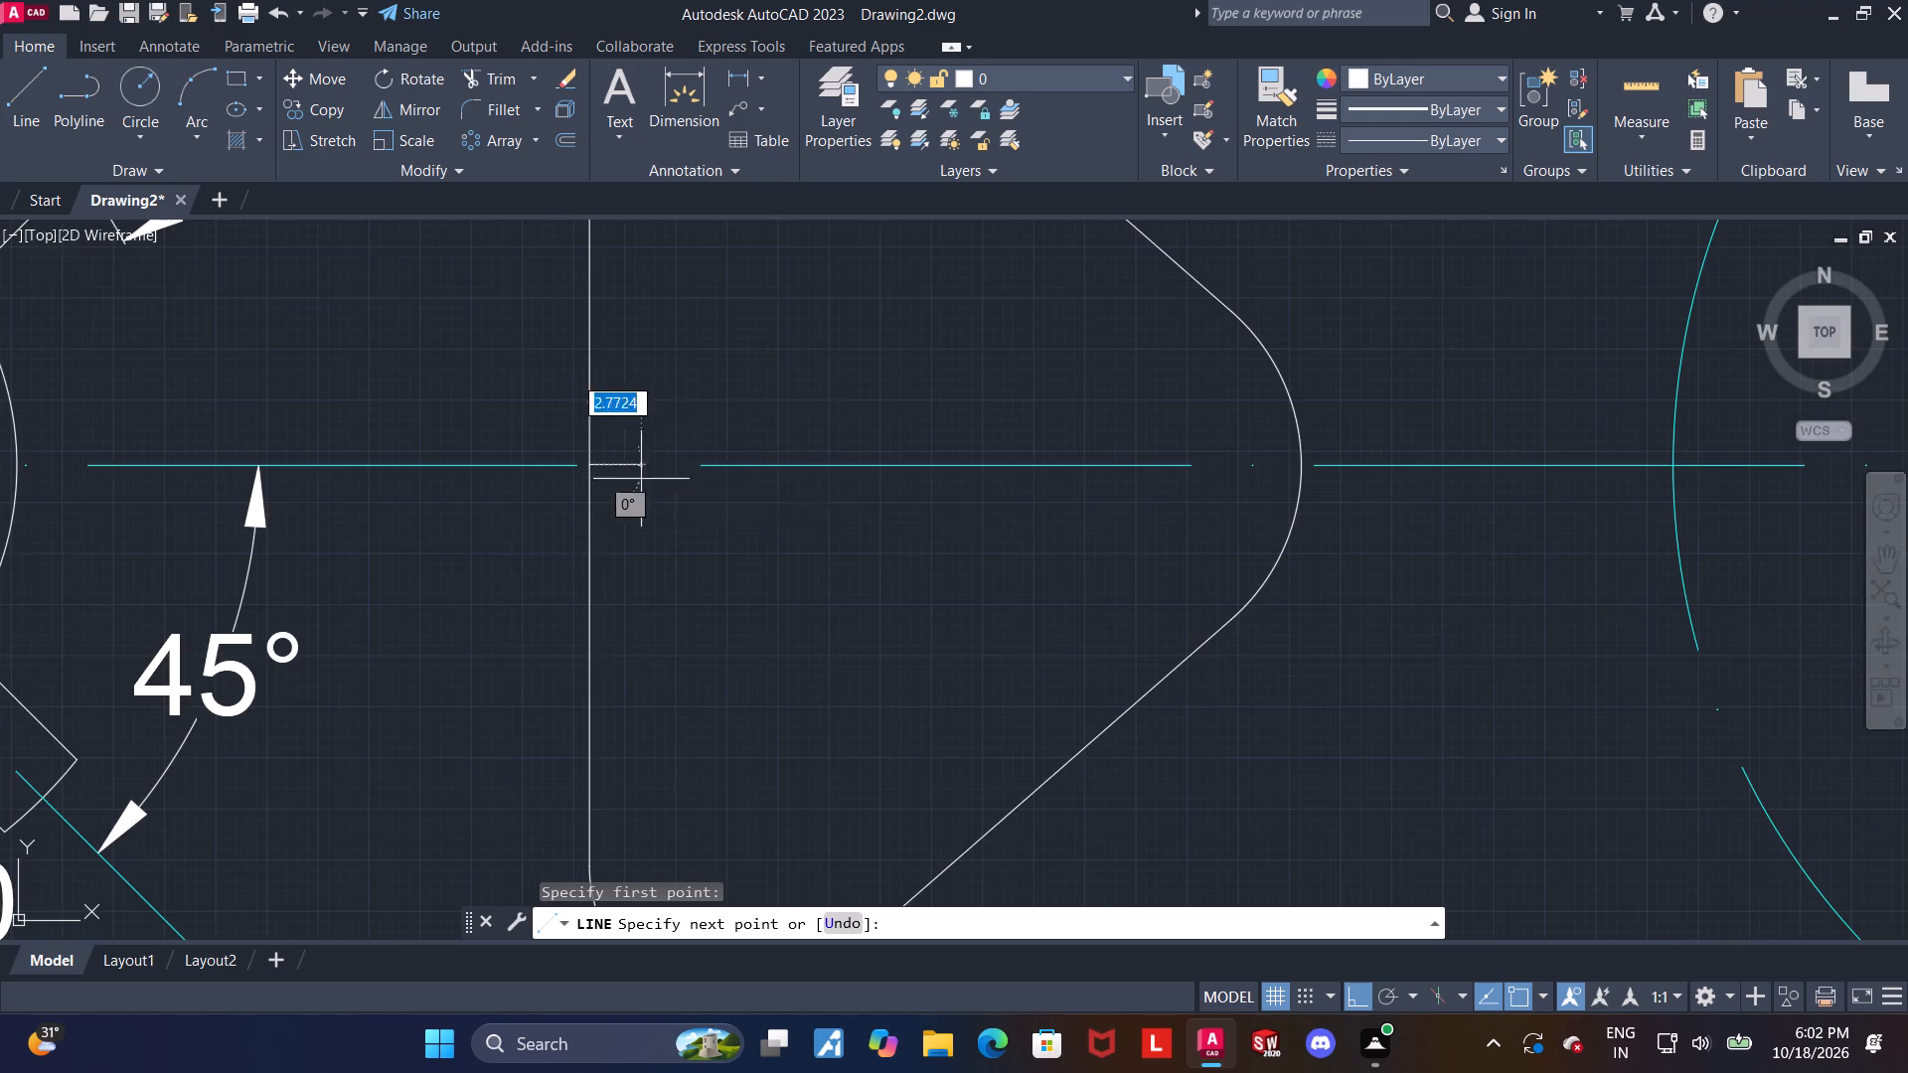
{"action": "scroll", "coordinate": [908, 493], "scroll_direction": "down", "scroll_amount": 2}
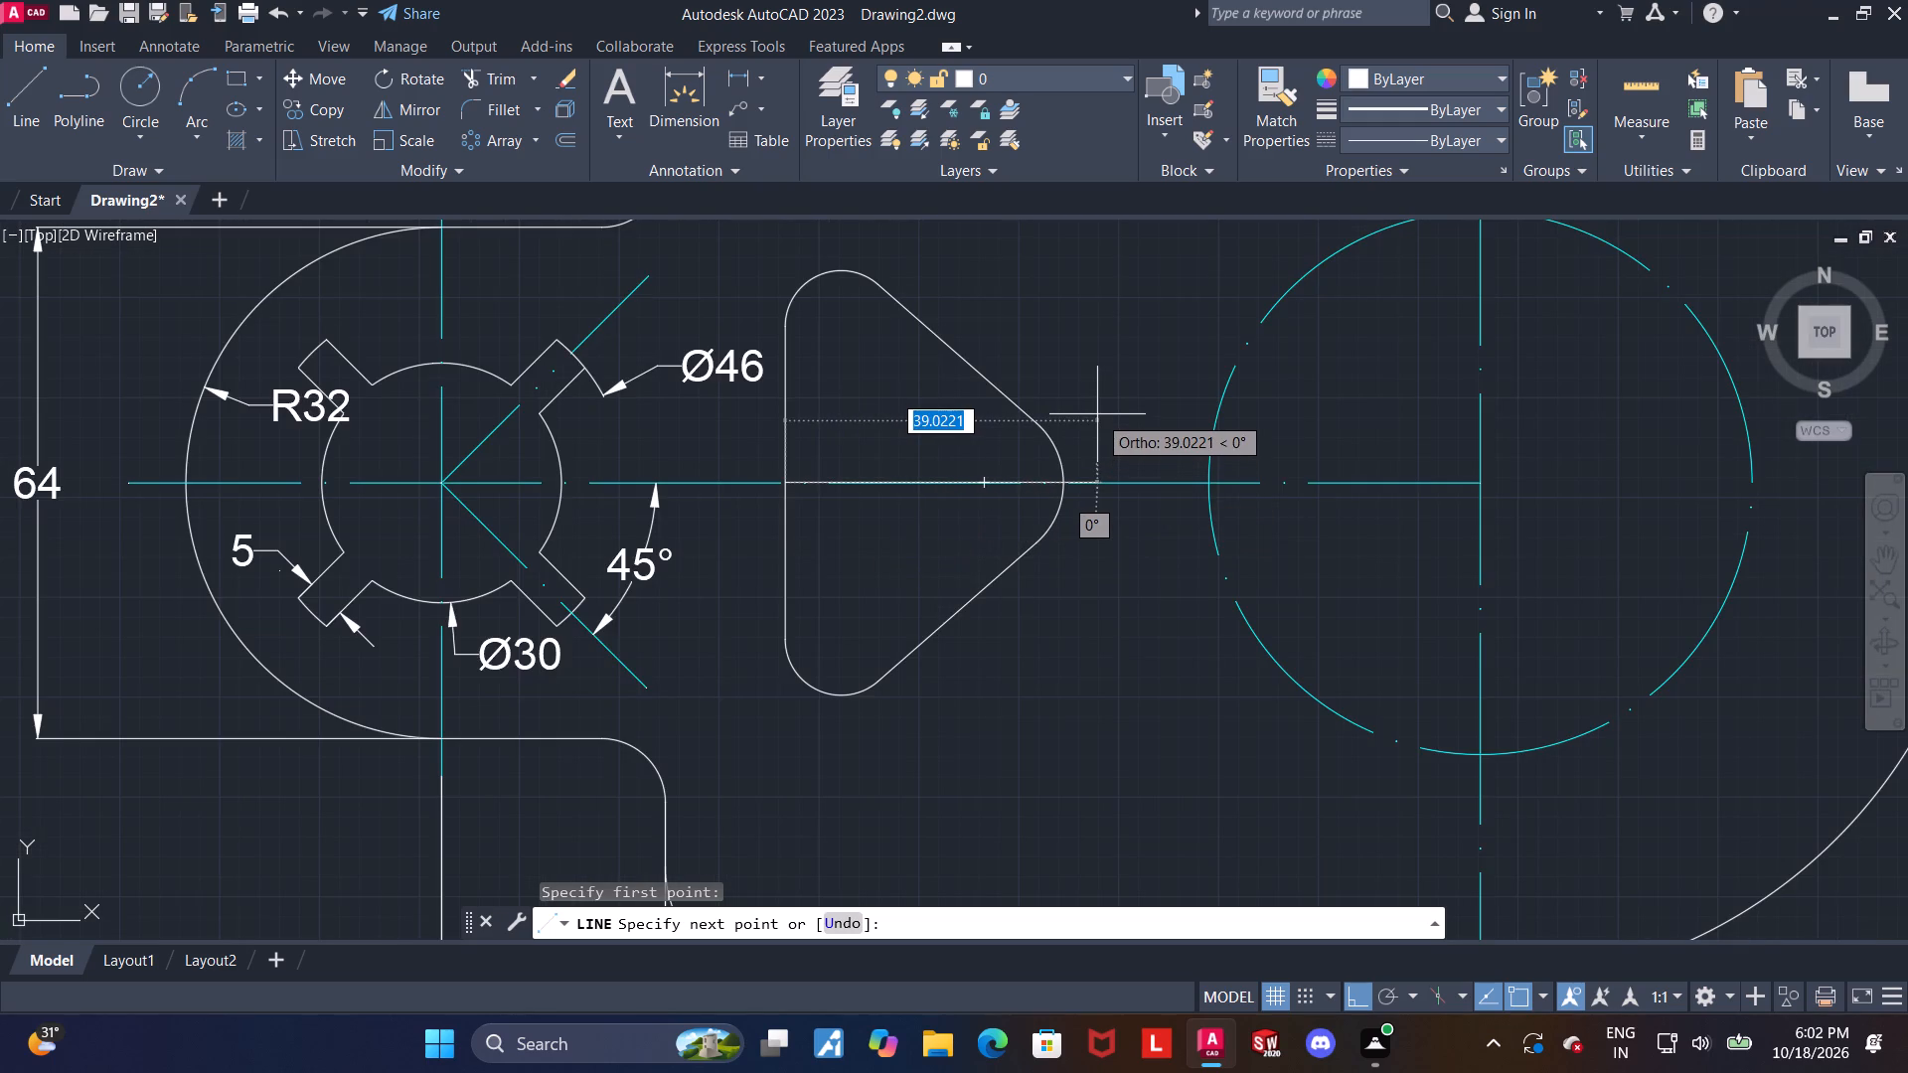
{"action": "type", "text": "40"}
{"action": "key", "text": "Return"}
{"action": "key", "text": "Escape"}
{"action": "key", "text": "Escape"}
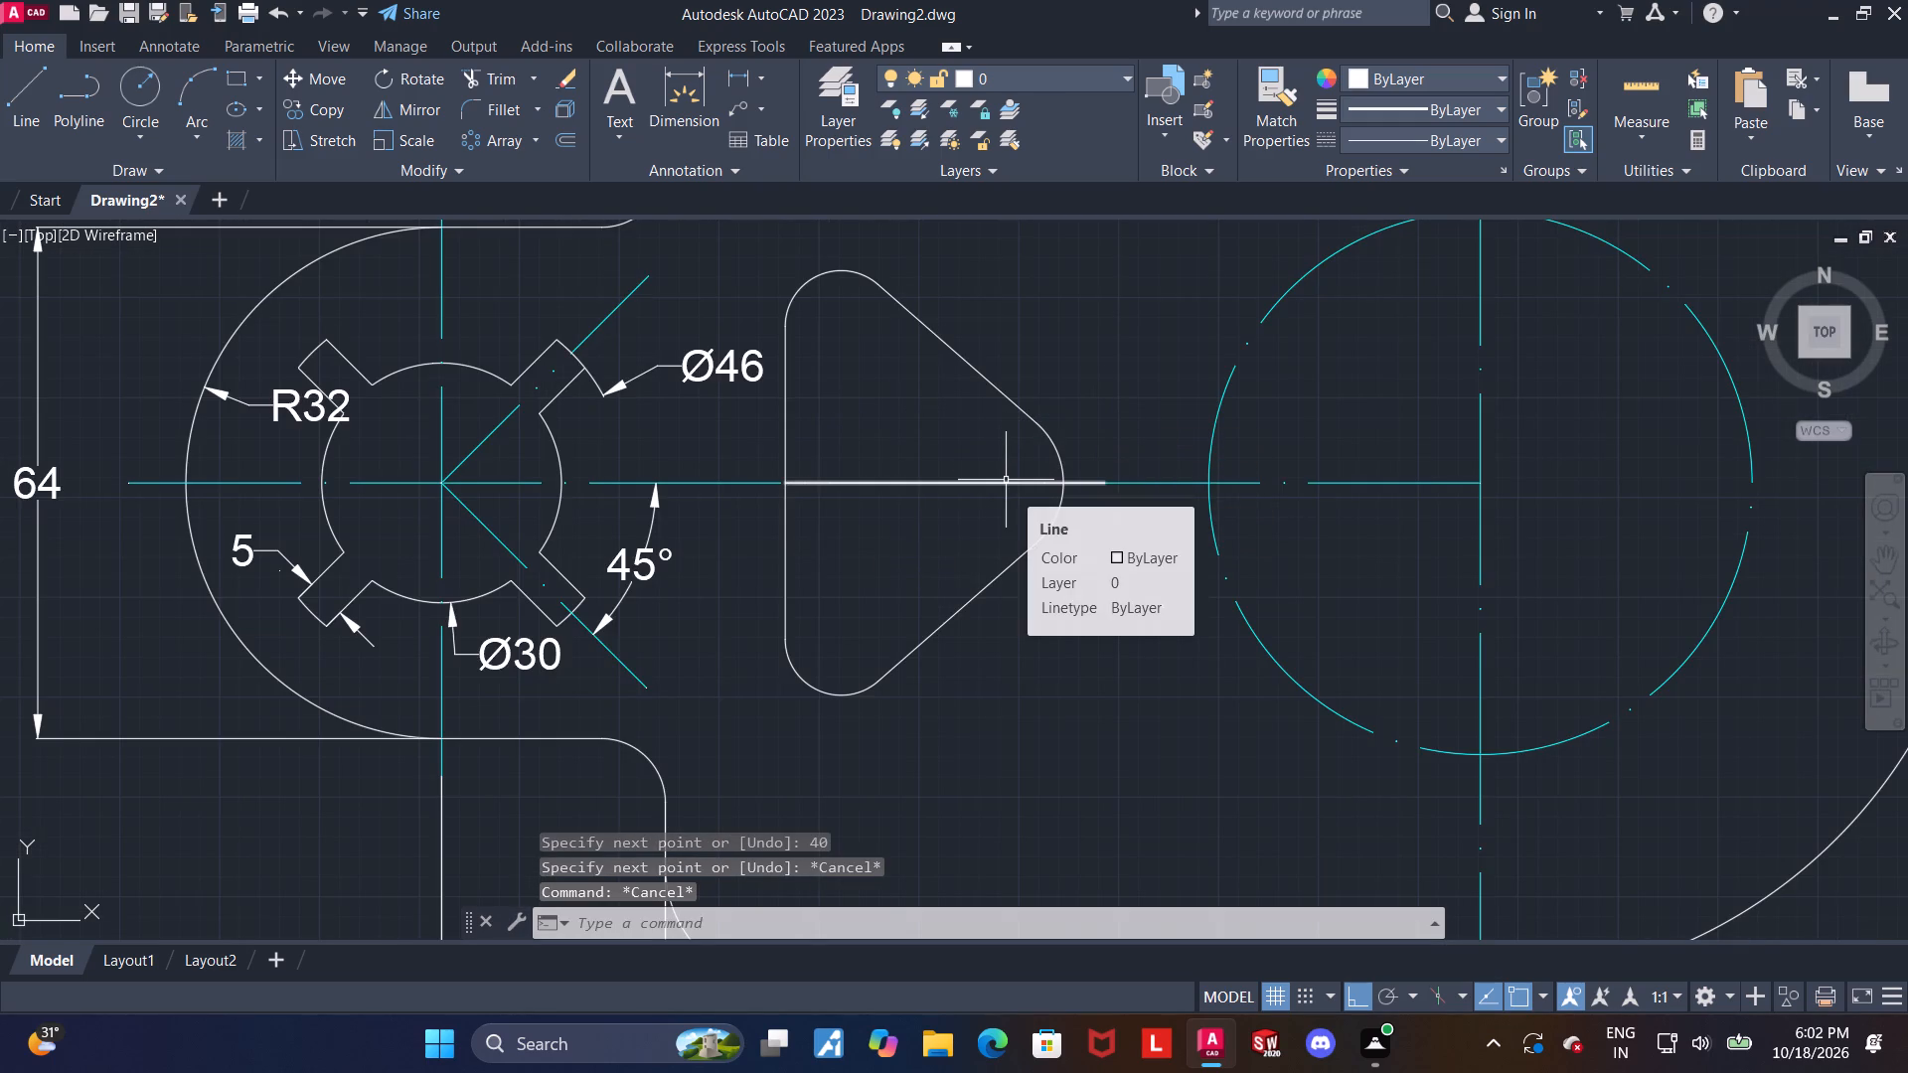
Draw a 35-long vertical construction line downwards from where the triangle's vertical side meets the centreline.
{"action": "scroll", "coordinate": [1006, 480], "scroll_direction": "down", "scroll_amount": 1}
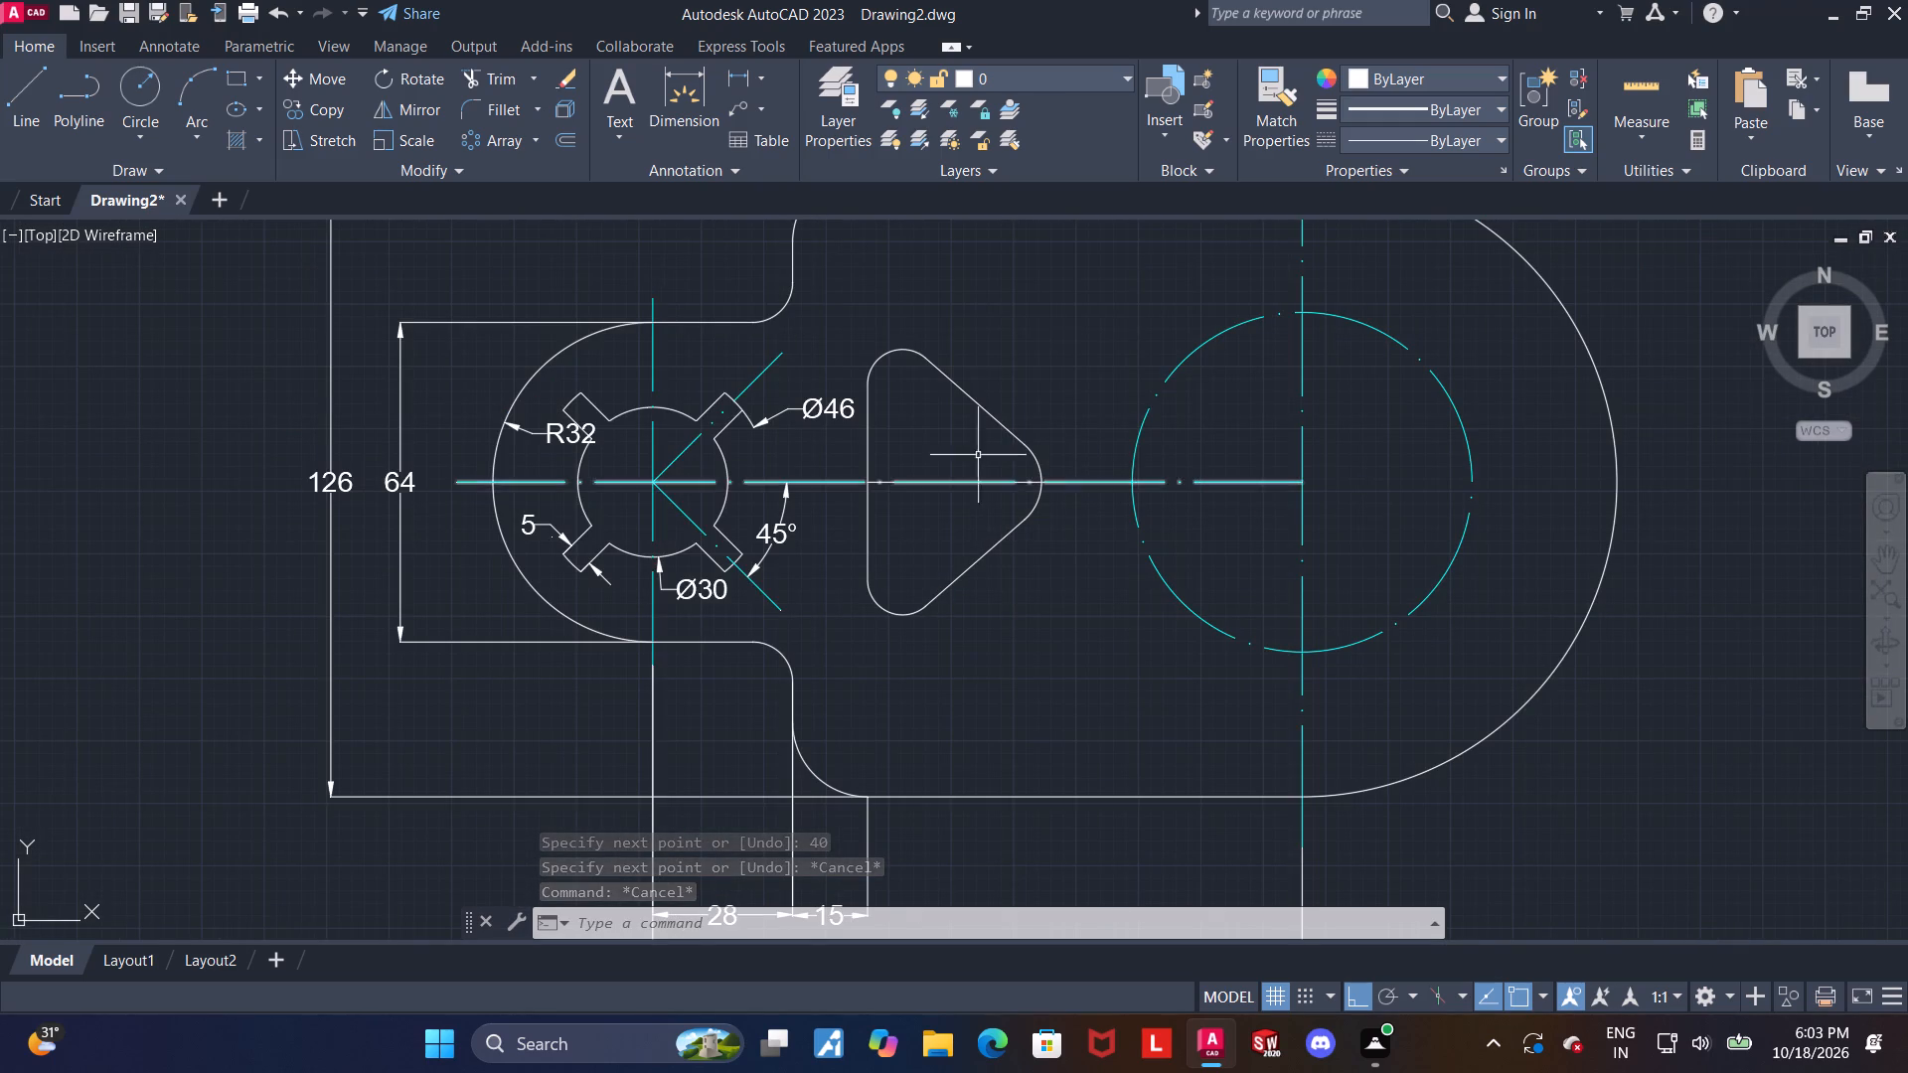
{"action": "left_click", "coordinate": [14, 74]}
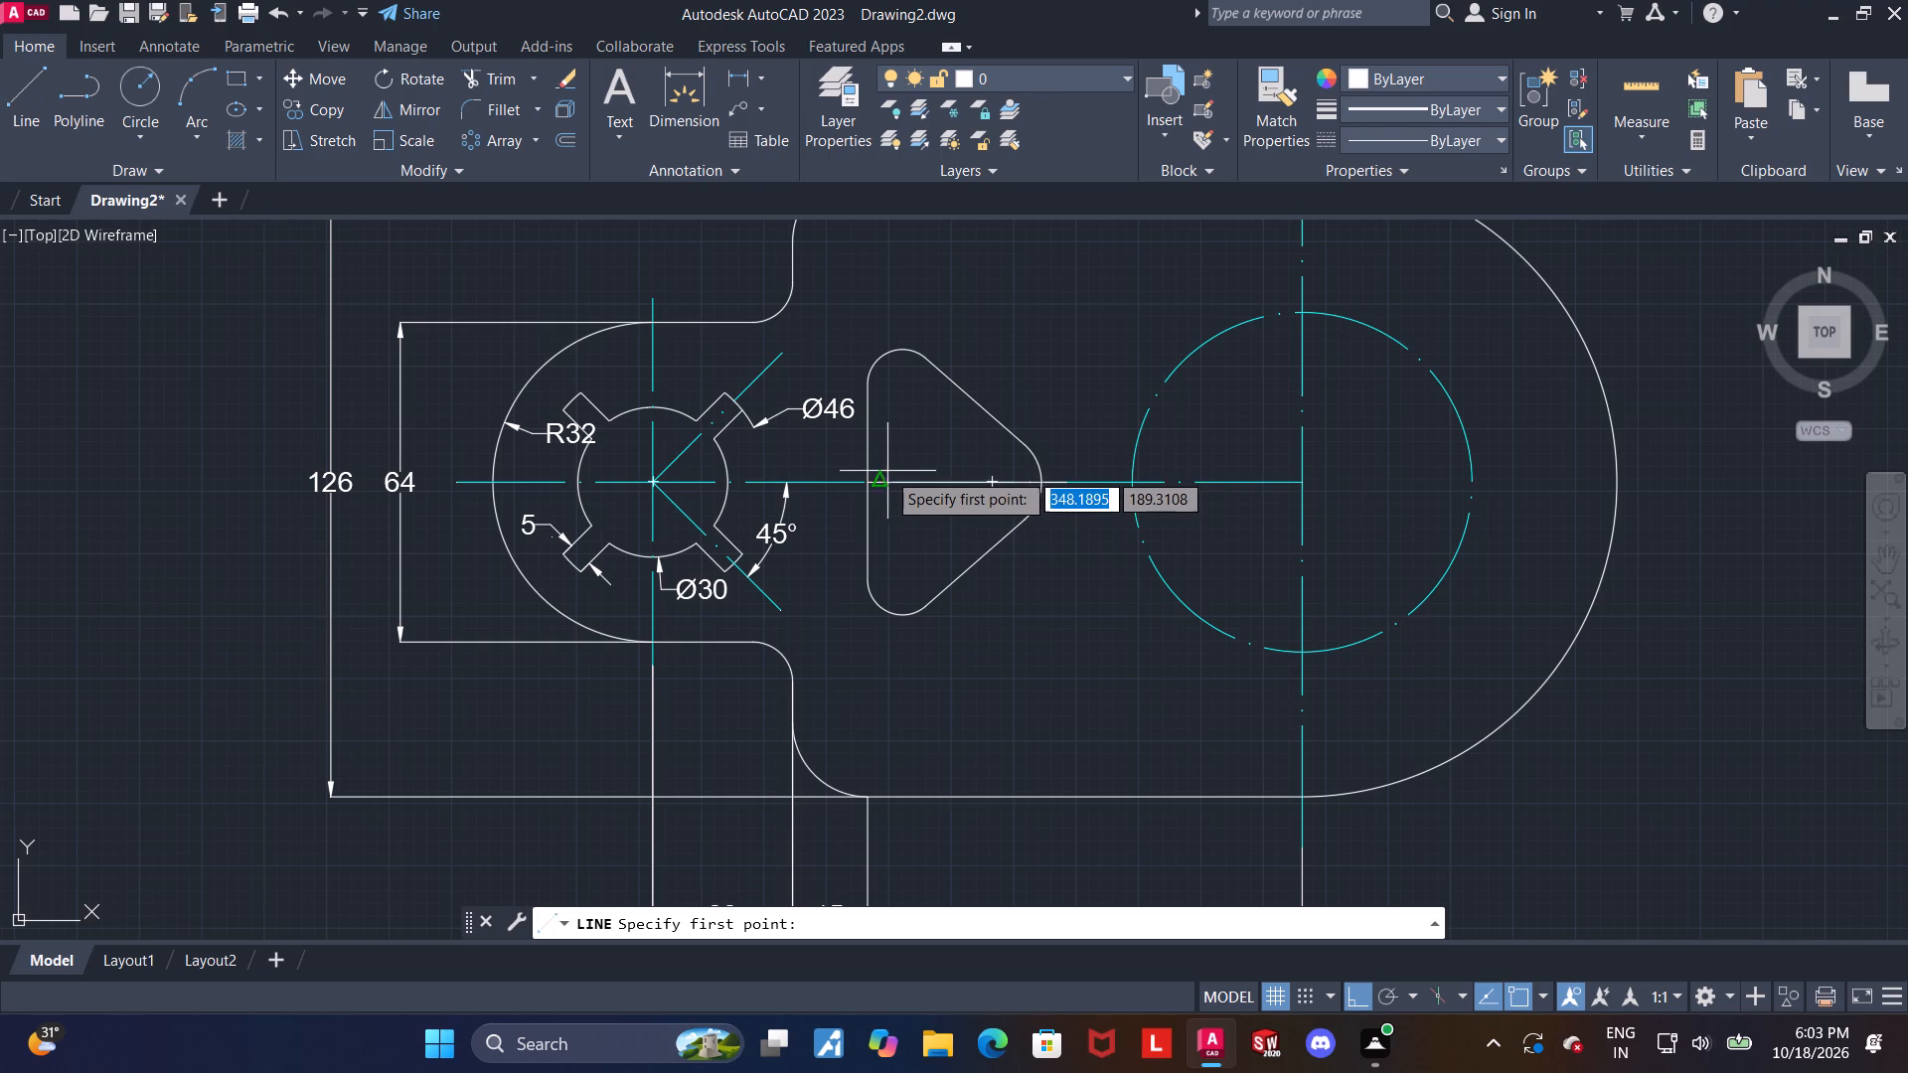
{"action": "scroll", "coordinate": [882, 478], "scroll_direction": "up", "scroll_amount": 5}
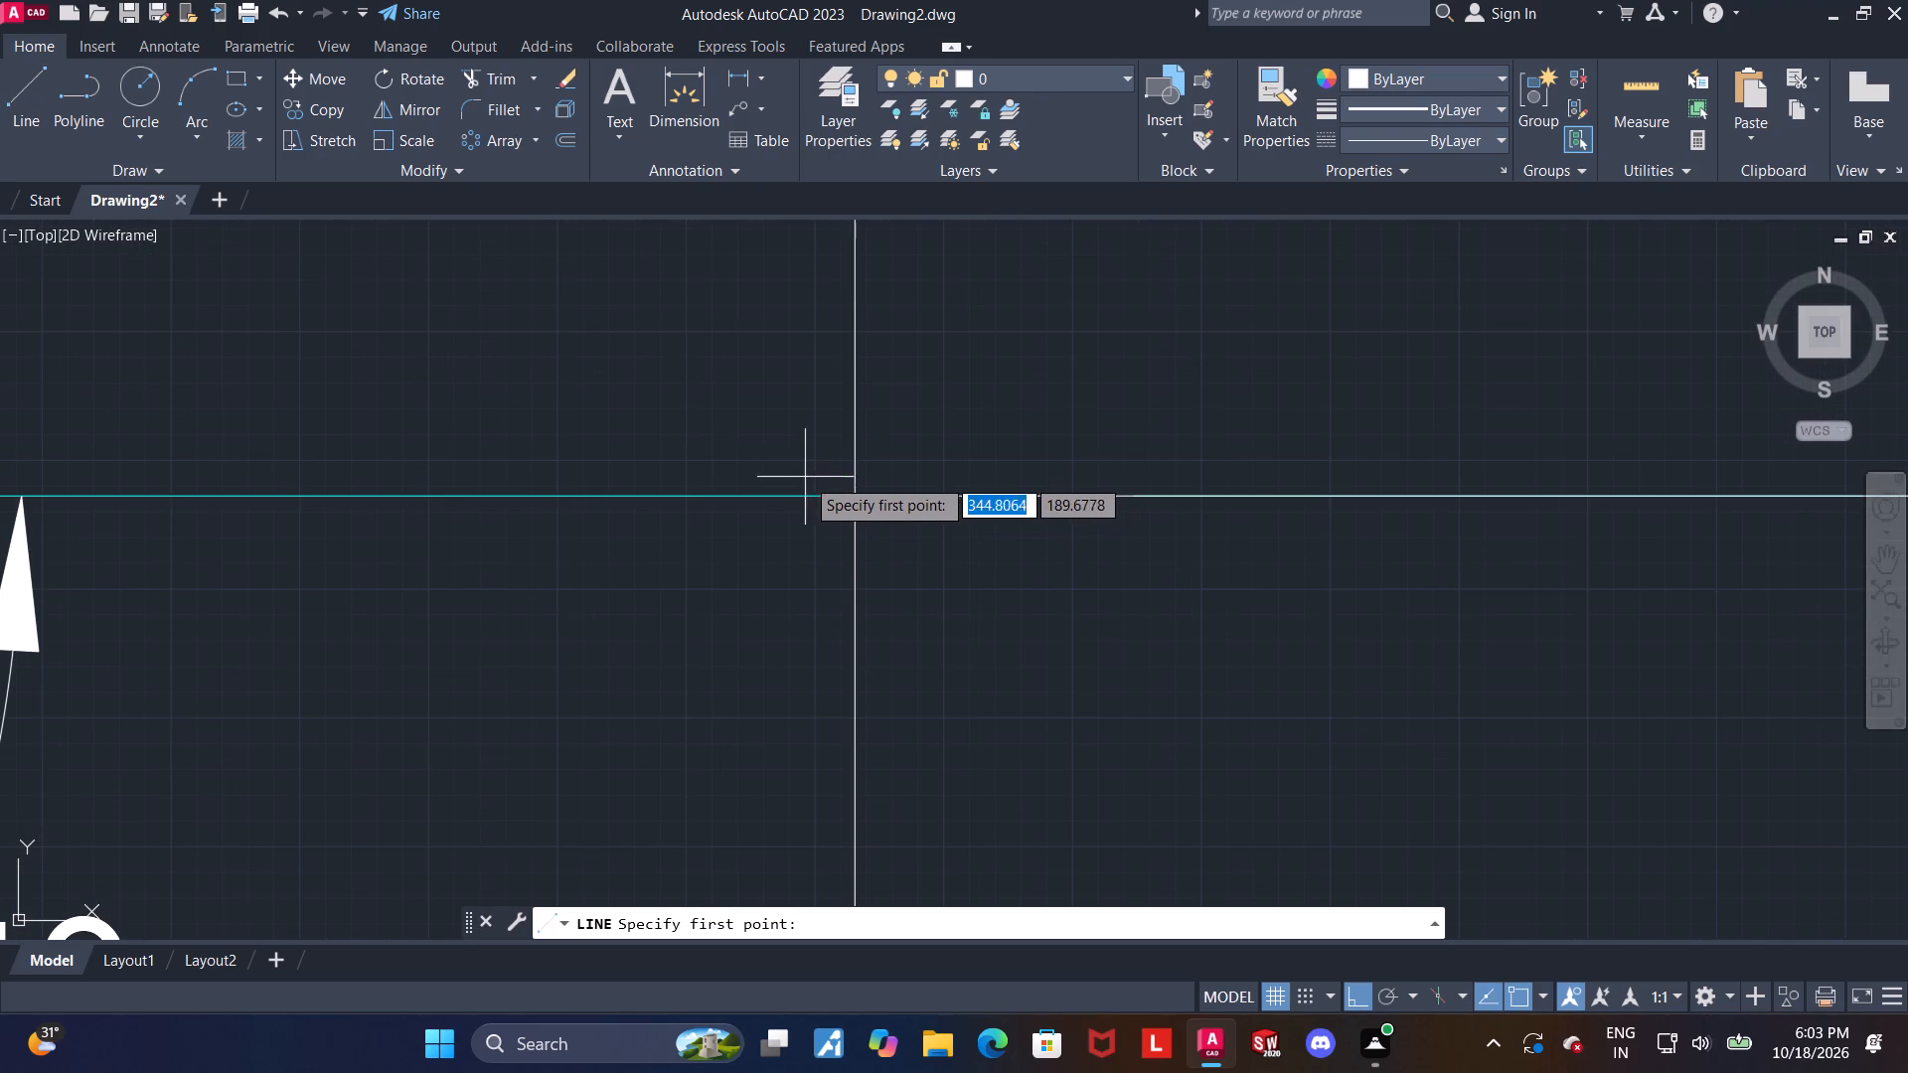
{"action": "left_click", "coordinate": [850, 492]}
{"action": "scroll", "coordinate": [867, 518], "scroll_direction": "down", "scroll_amount": 4}
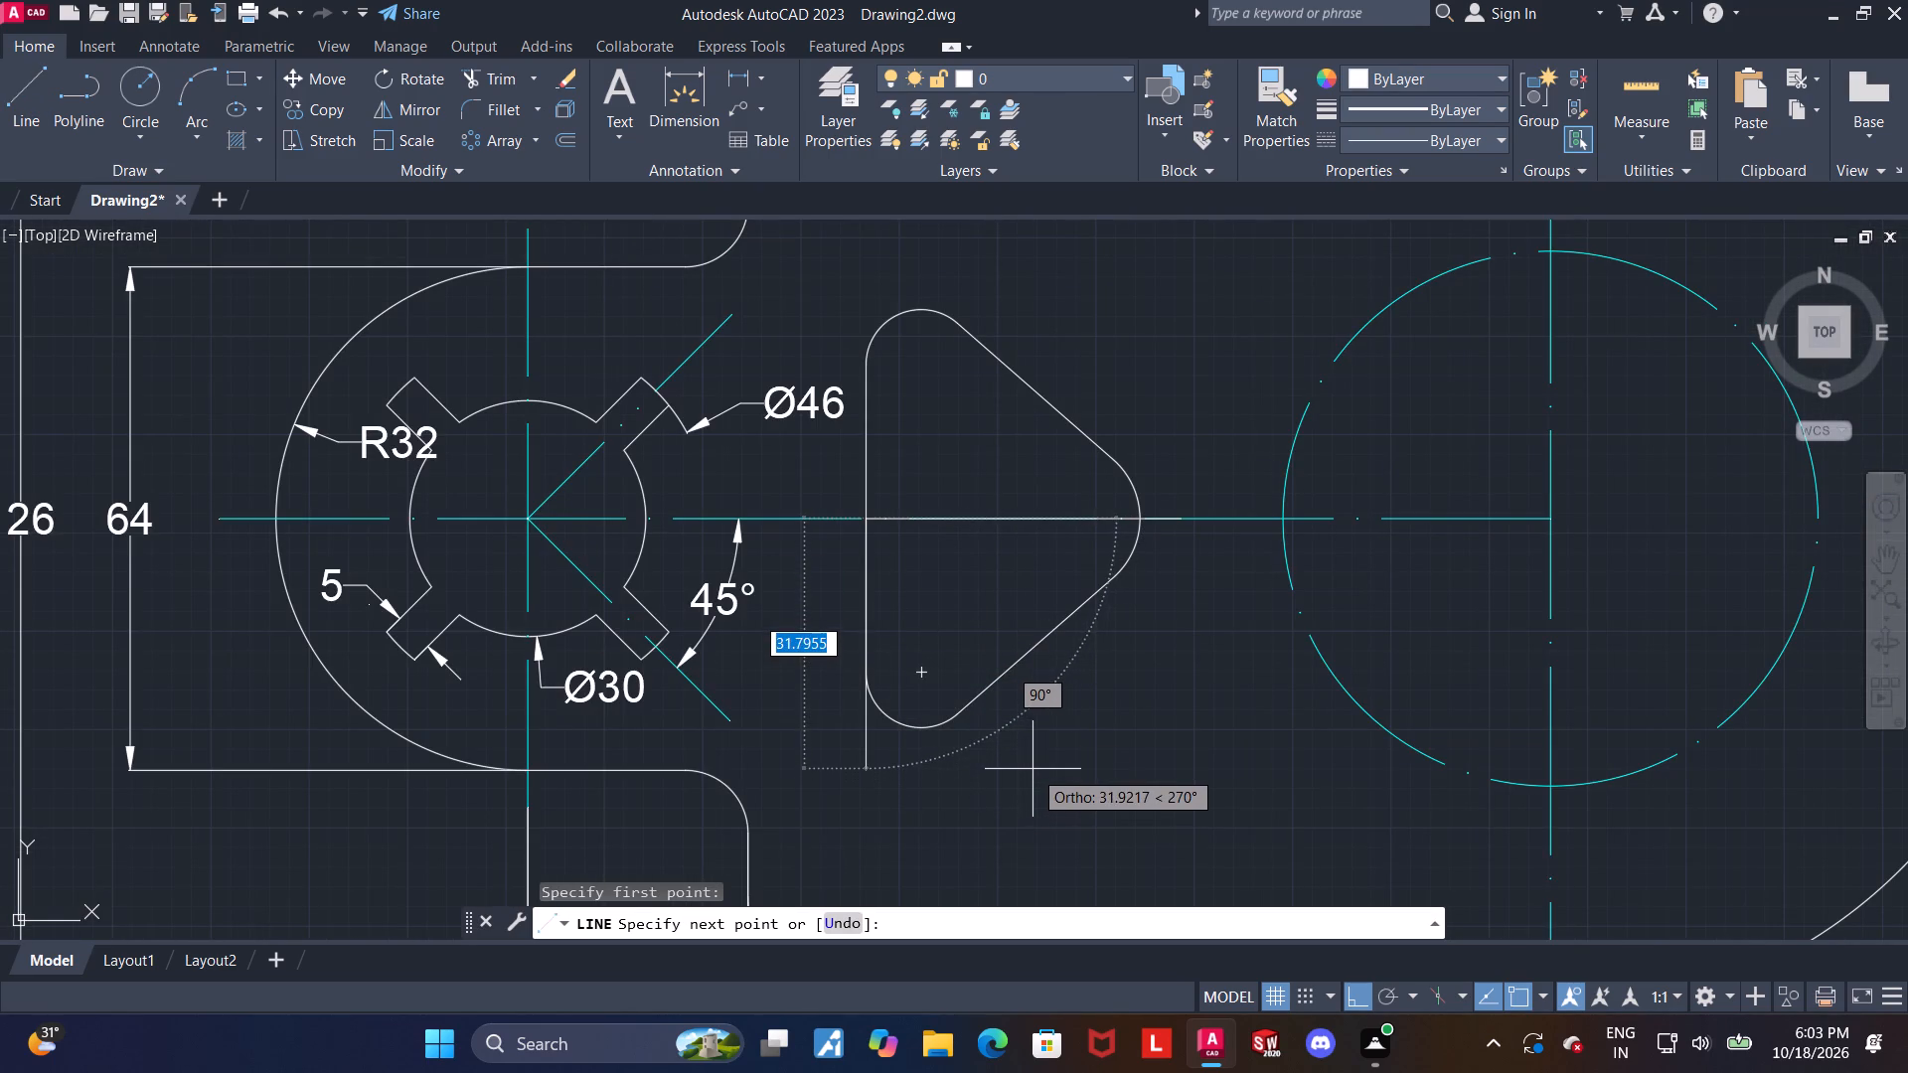
{"action": "type", "text": "35"}
{"action": "key", "text": "Return"}
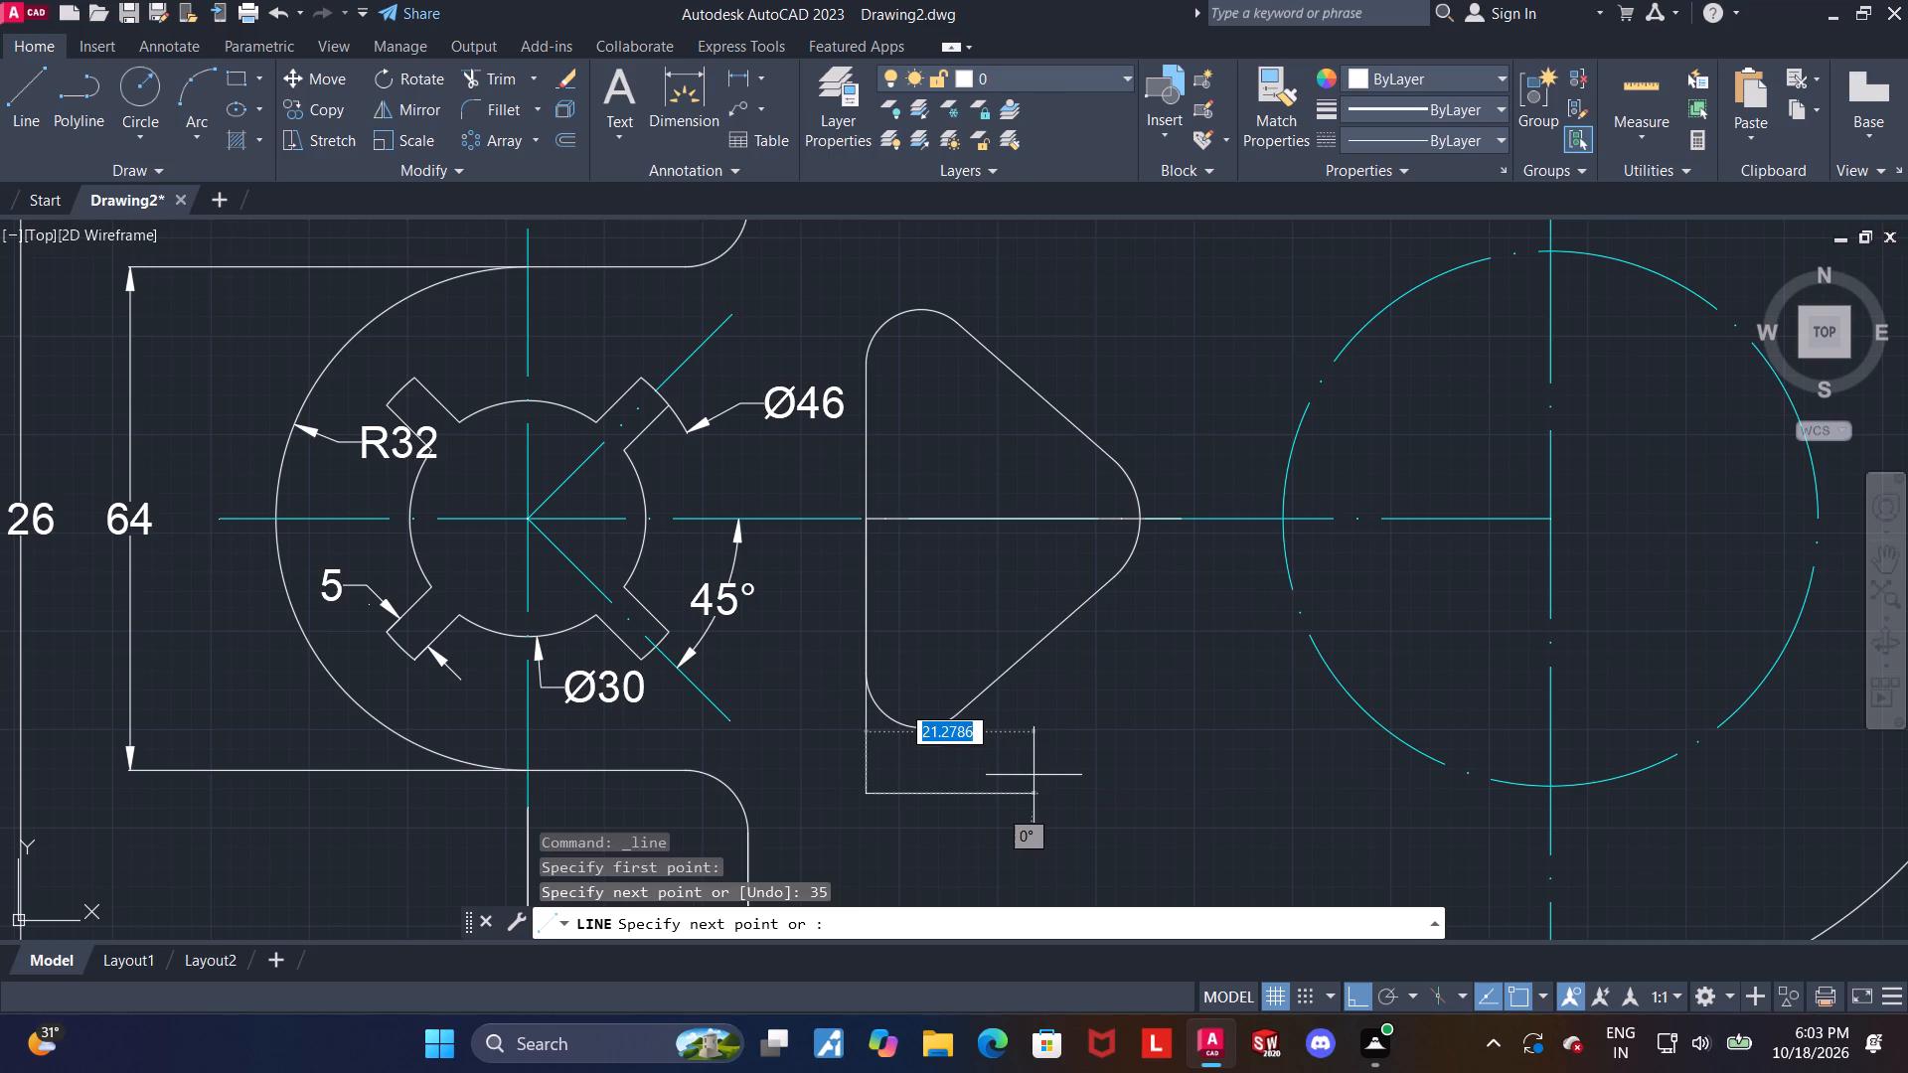
{"action": "key", "text": "Escape"}
{"action": "key", "text": "Escape"}
{"action": "key", "text": "Escape"}
With Ortho off, draw a slanted line from the vertical construction line's lower end to the 40-long line's far end.
{"action": "left_click", "coordinate": [25, 84]}
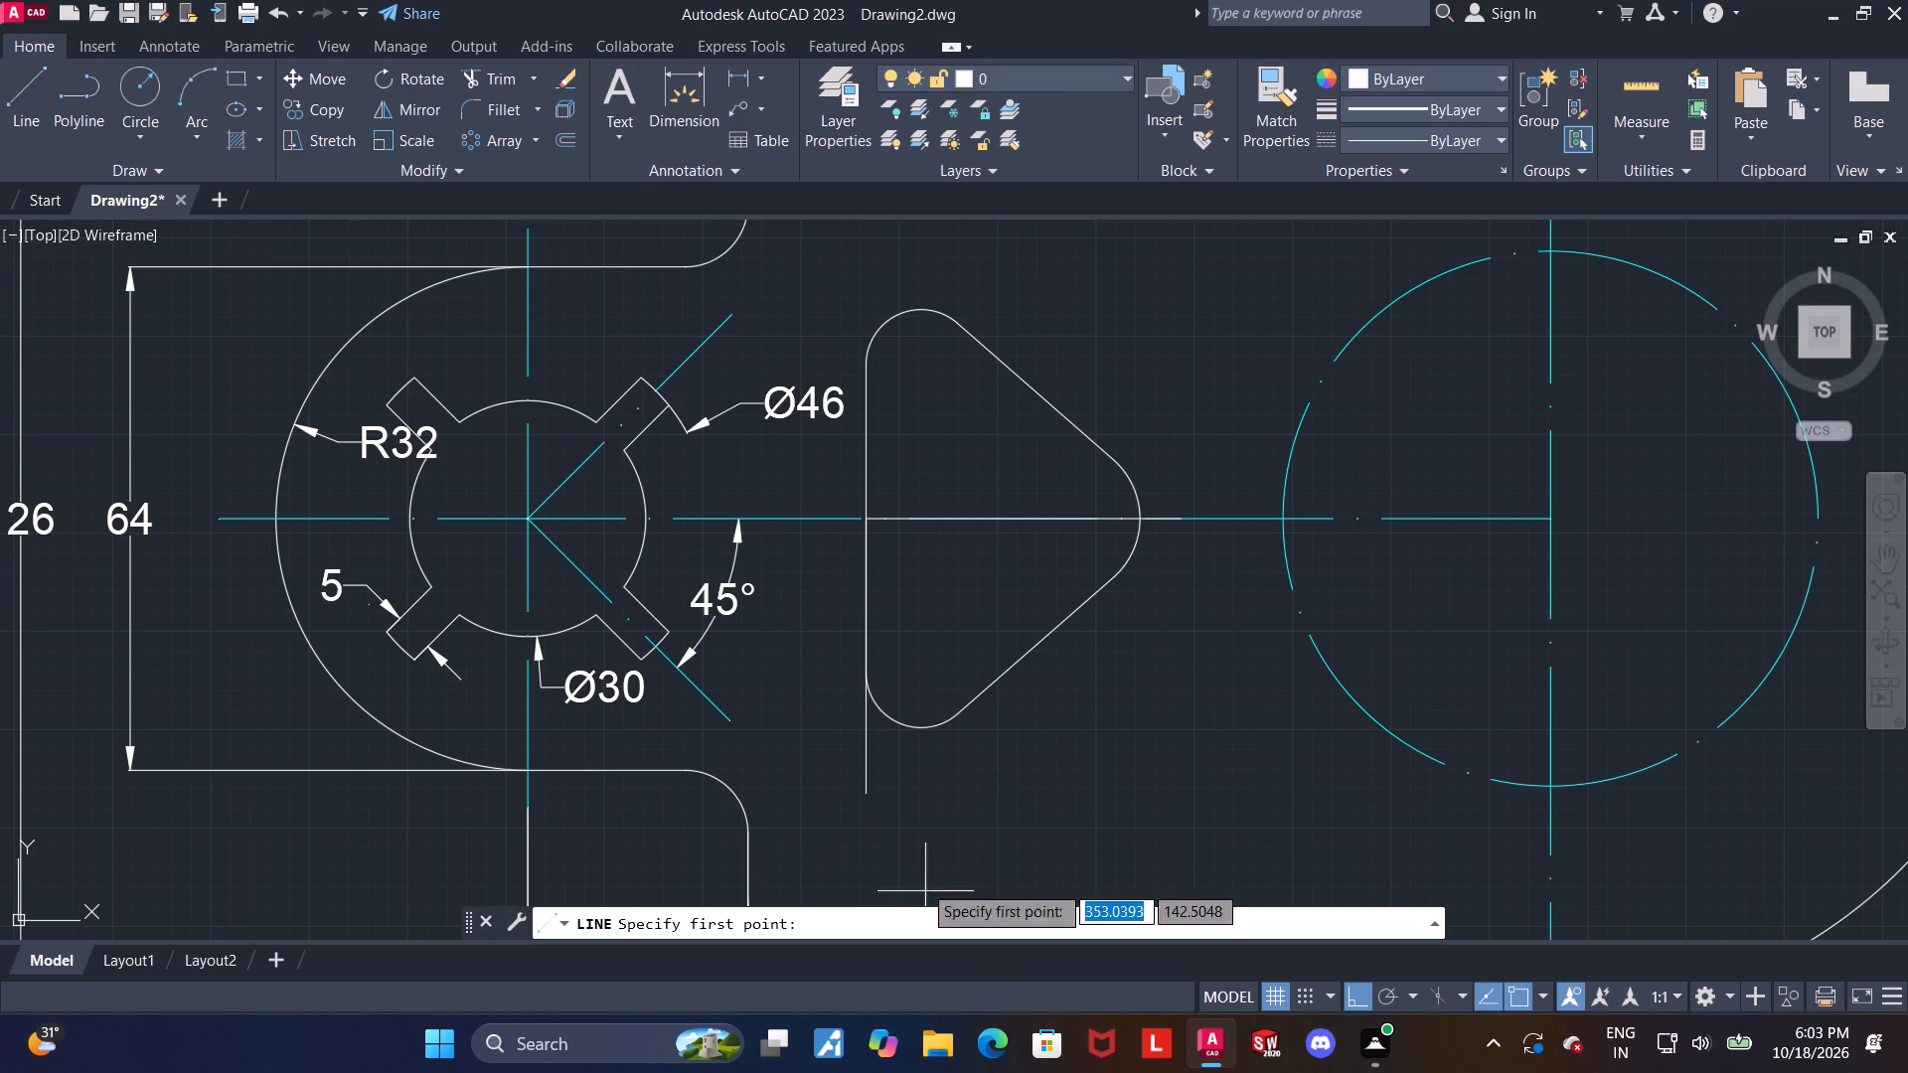
{"action": "left_click", "coordinate": [872, 792]}
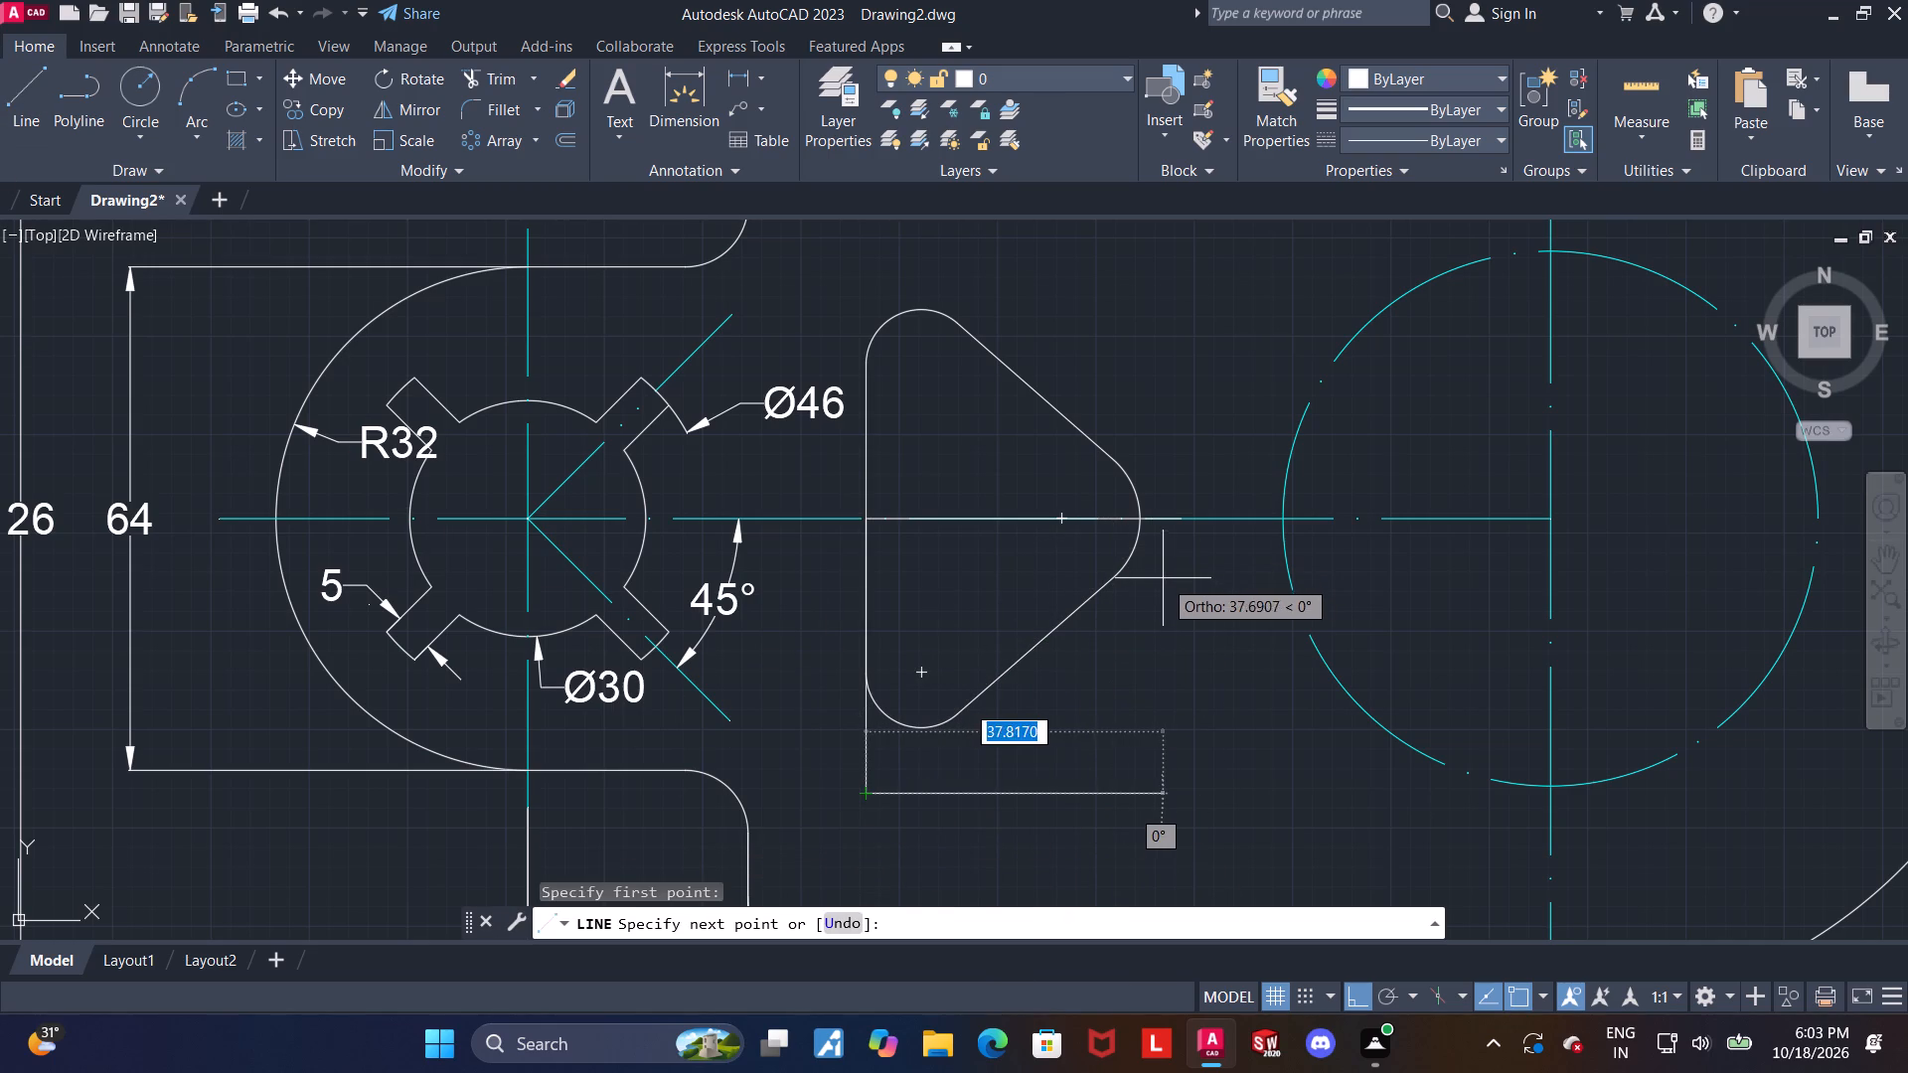
{"action": "key", "text": "F8"}
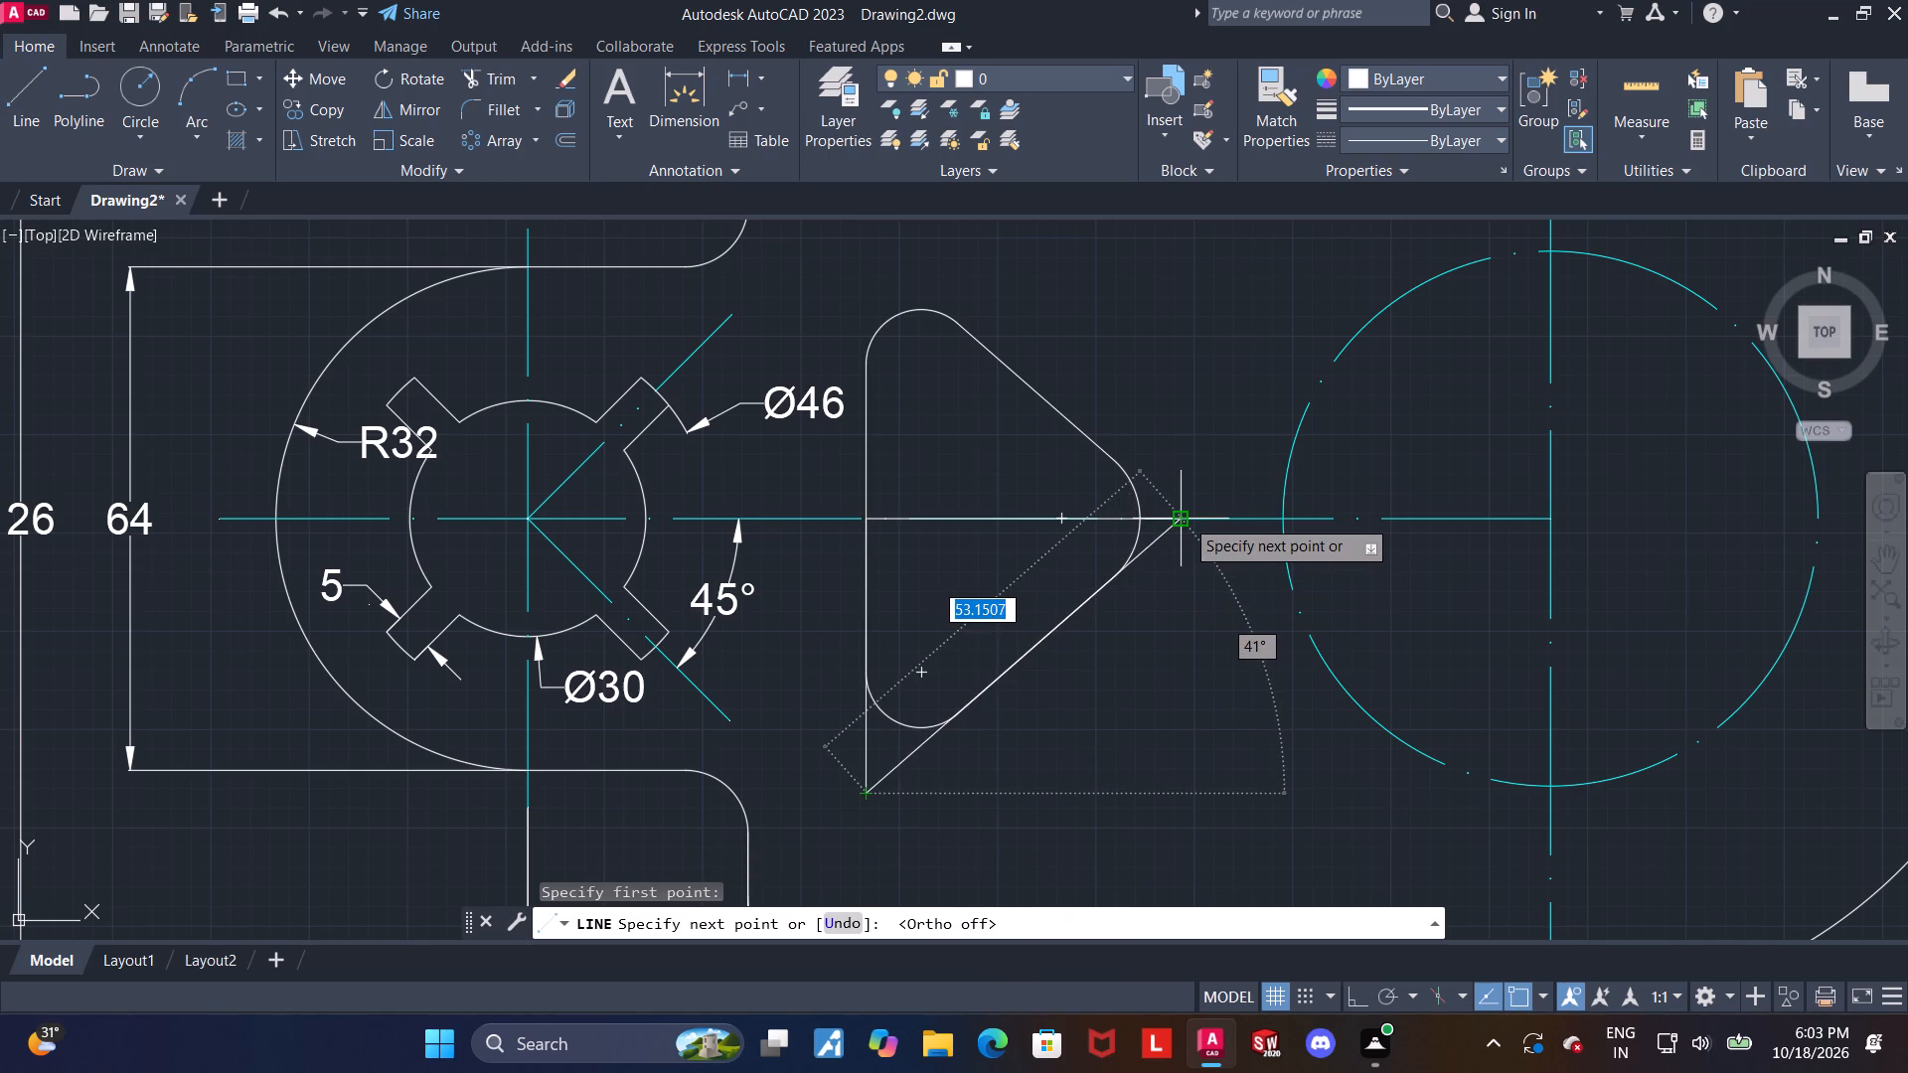
{"action": "left_click", "coordinate": [1185, 518]}
{"action": "key", "text": "Escape"}
{"action": "key", "text": "Escape"}
{"action": "key", "text": "Escape"}
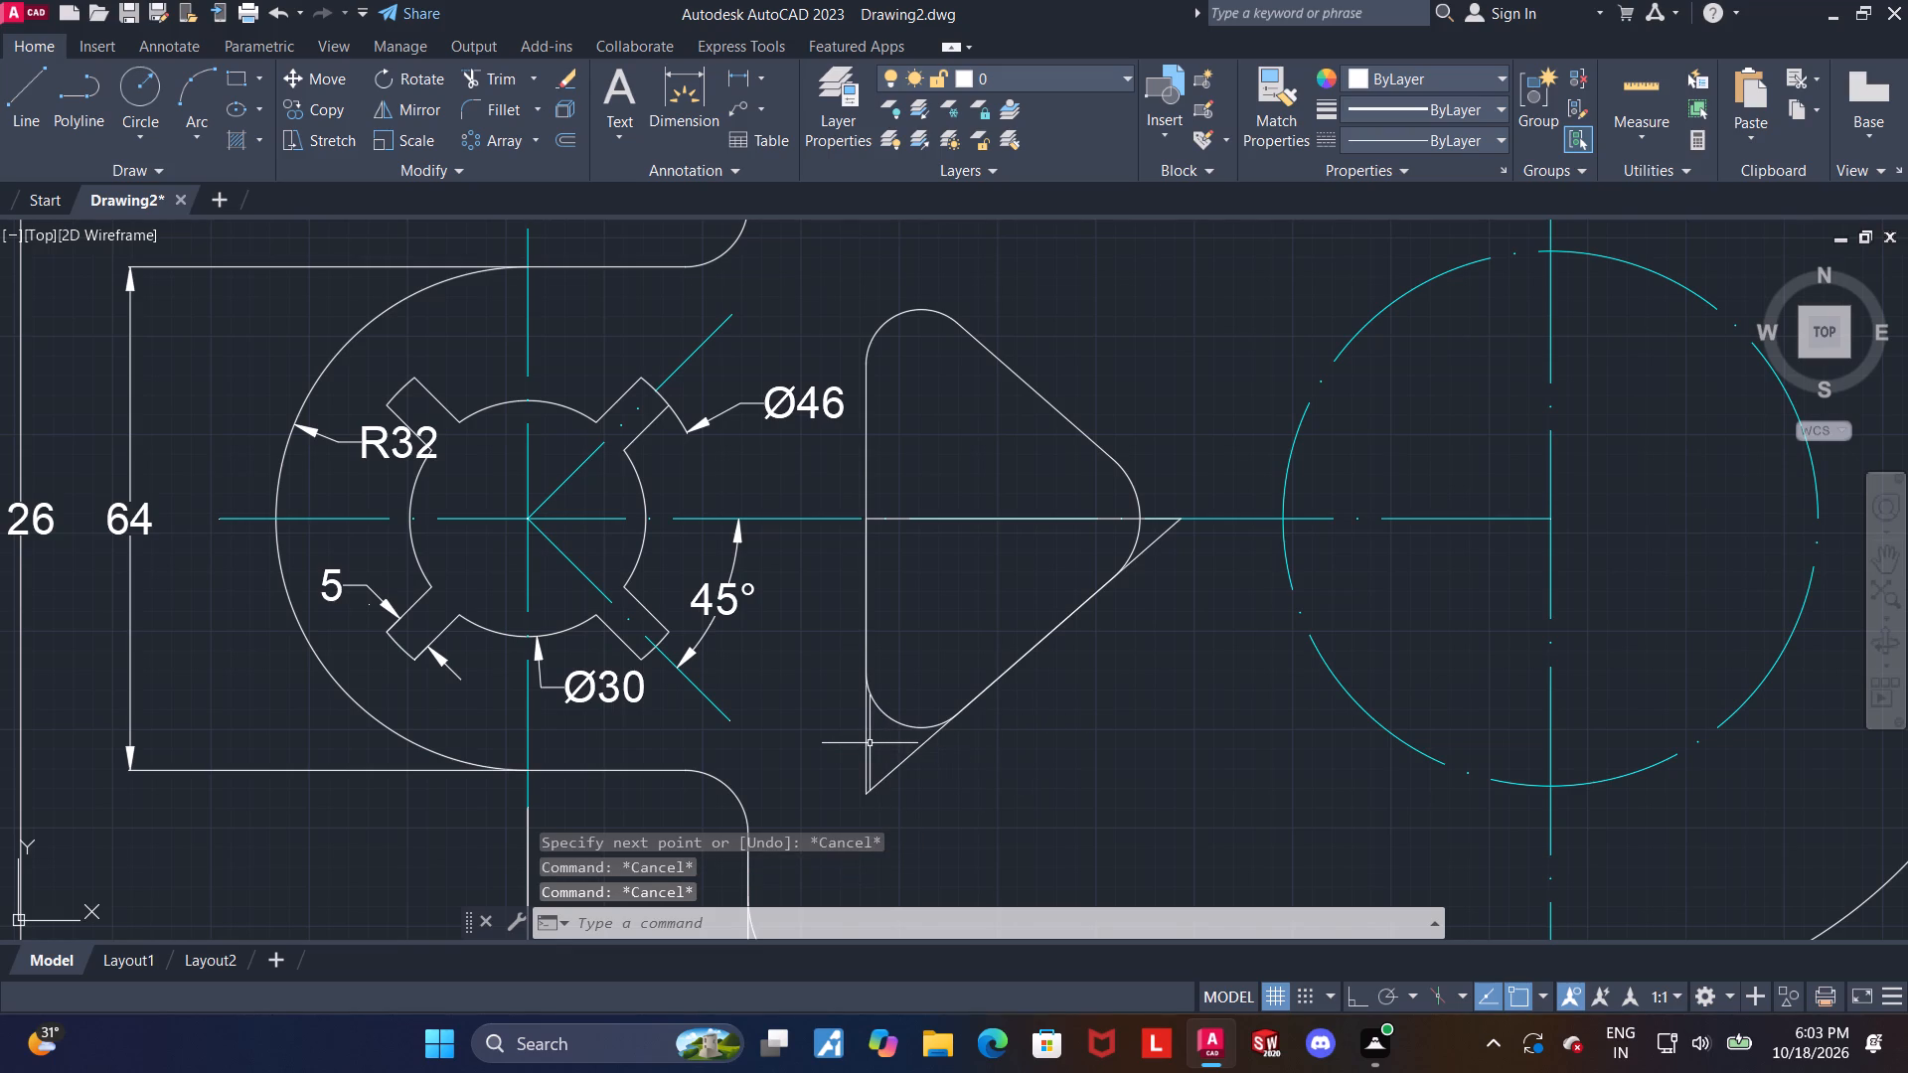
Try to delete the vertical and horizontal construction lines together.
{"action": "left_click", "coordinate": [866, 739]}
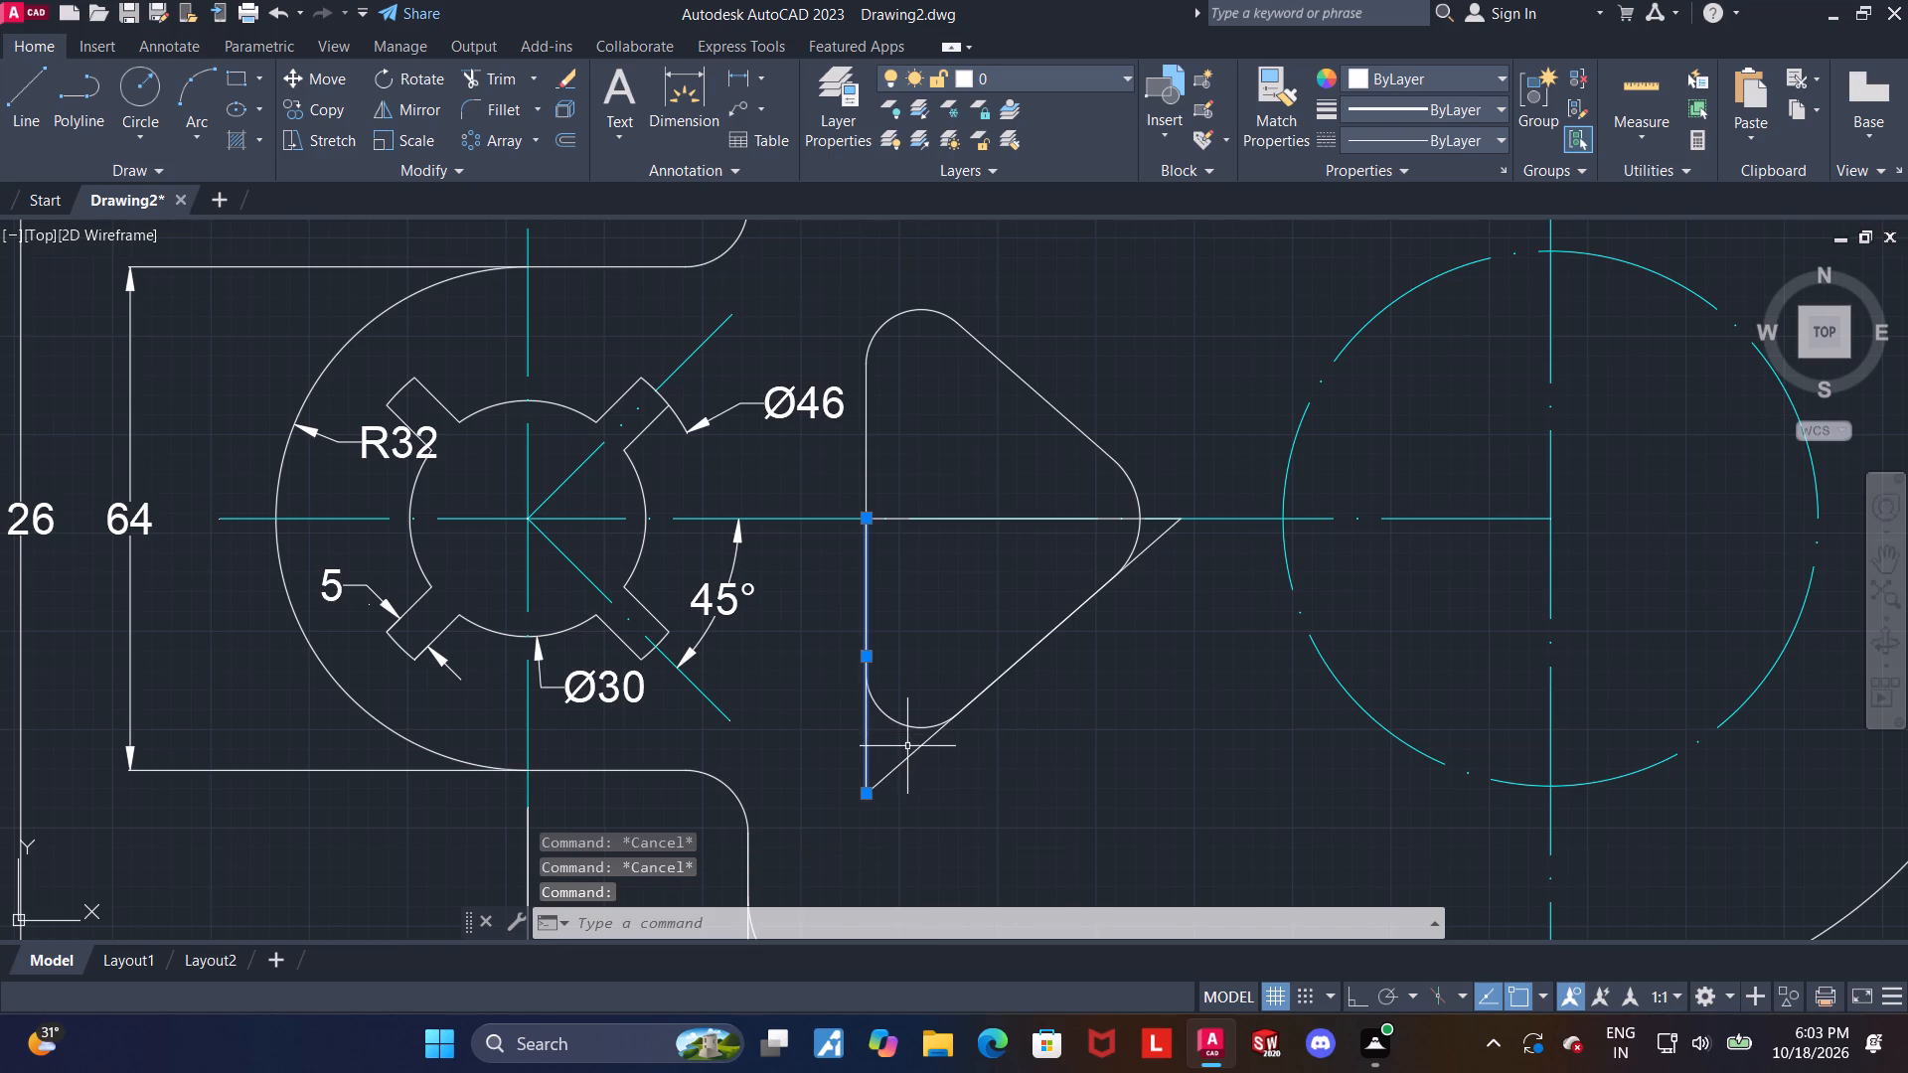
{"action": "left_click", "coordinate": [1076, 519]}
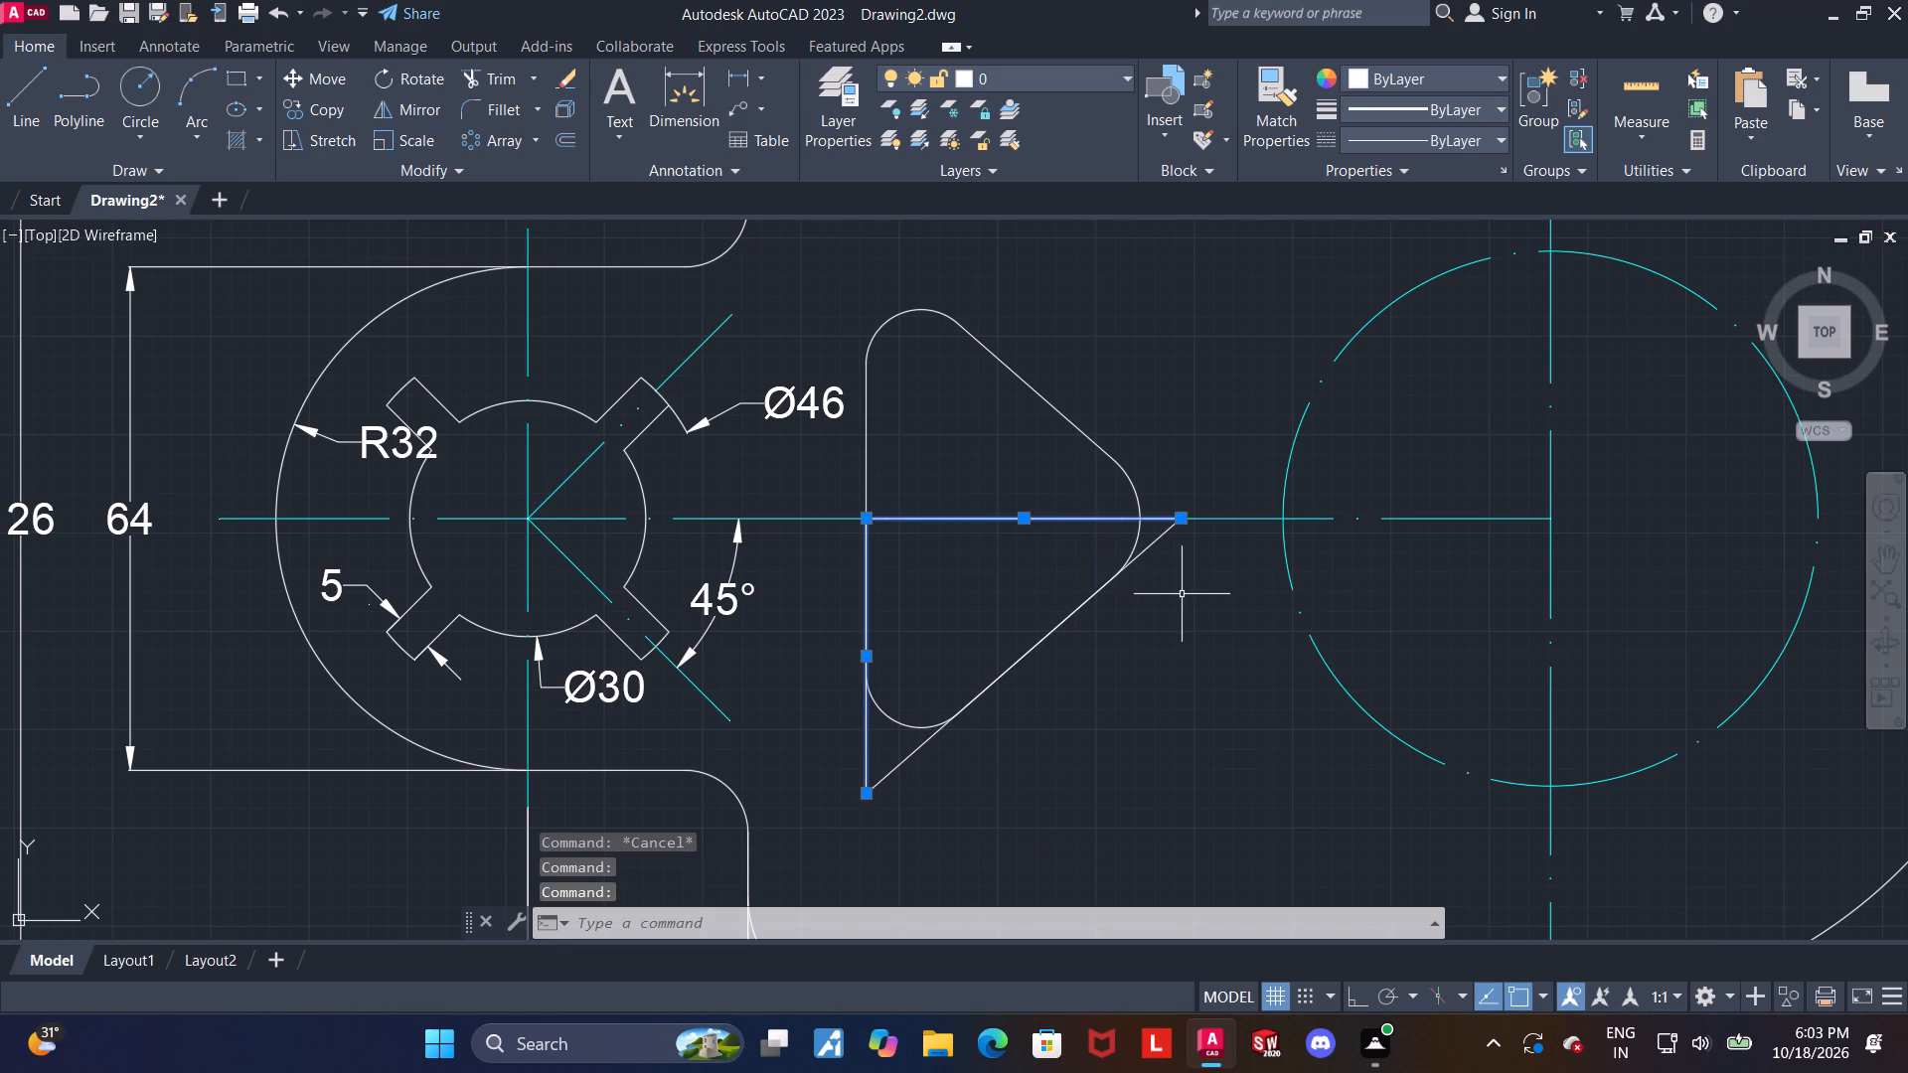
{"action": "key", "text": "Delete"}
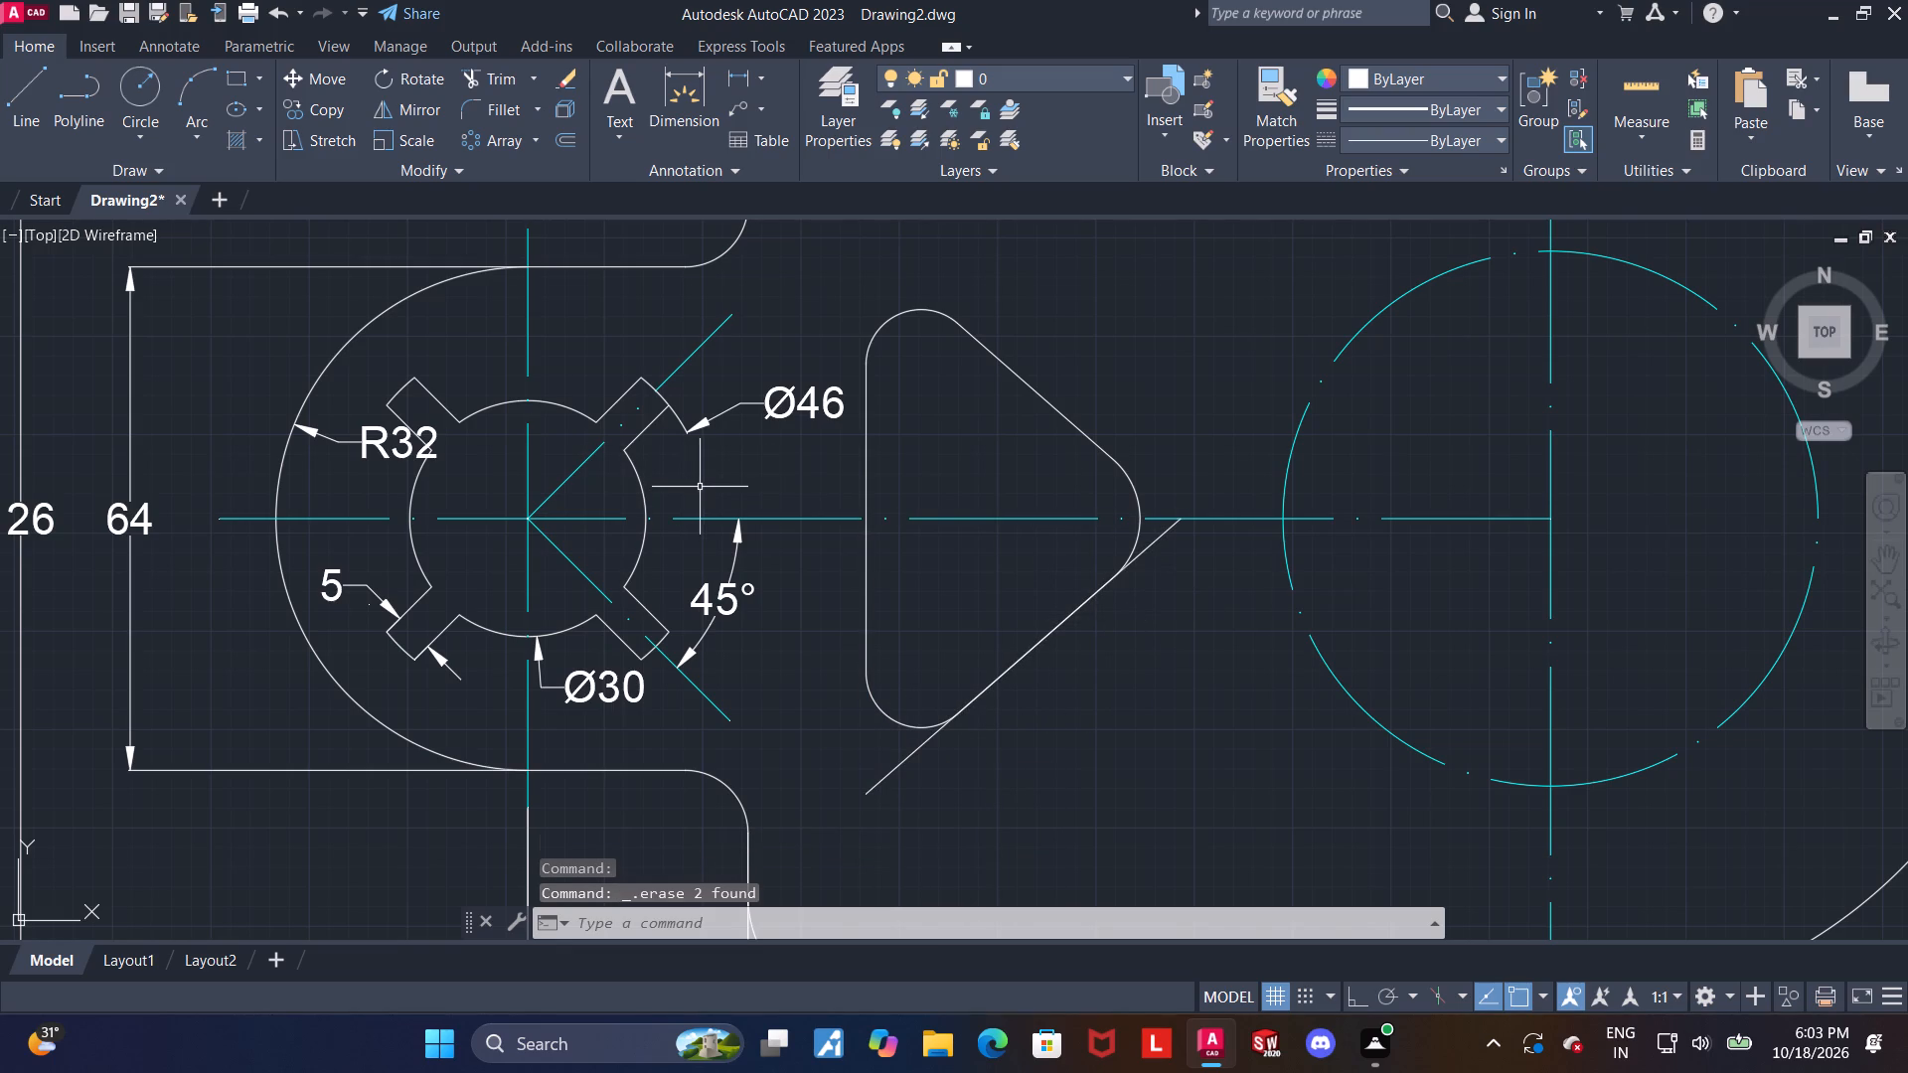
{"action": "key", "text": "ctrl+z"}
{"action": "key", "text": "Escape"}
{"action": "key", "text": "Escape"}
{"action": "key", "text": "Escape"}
Delete the 40-long horizontal construction line on the centreline inside the triangle.
{"action": "left_click", "coordinate": [995, 514]}
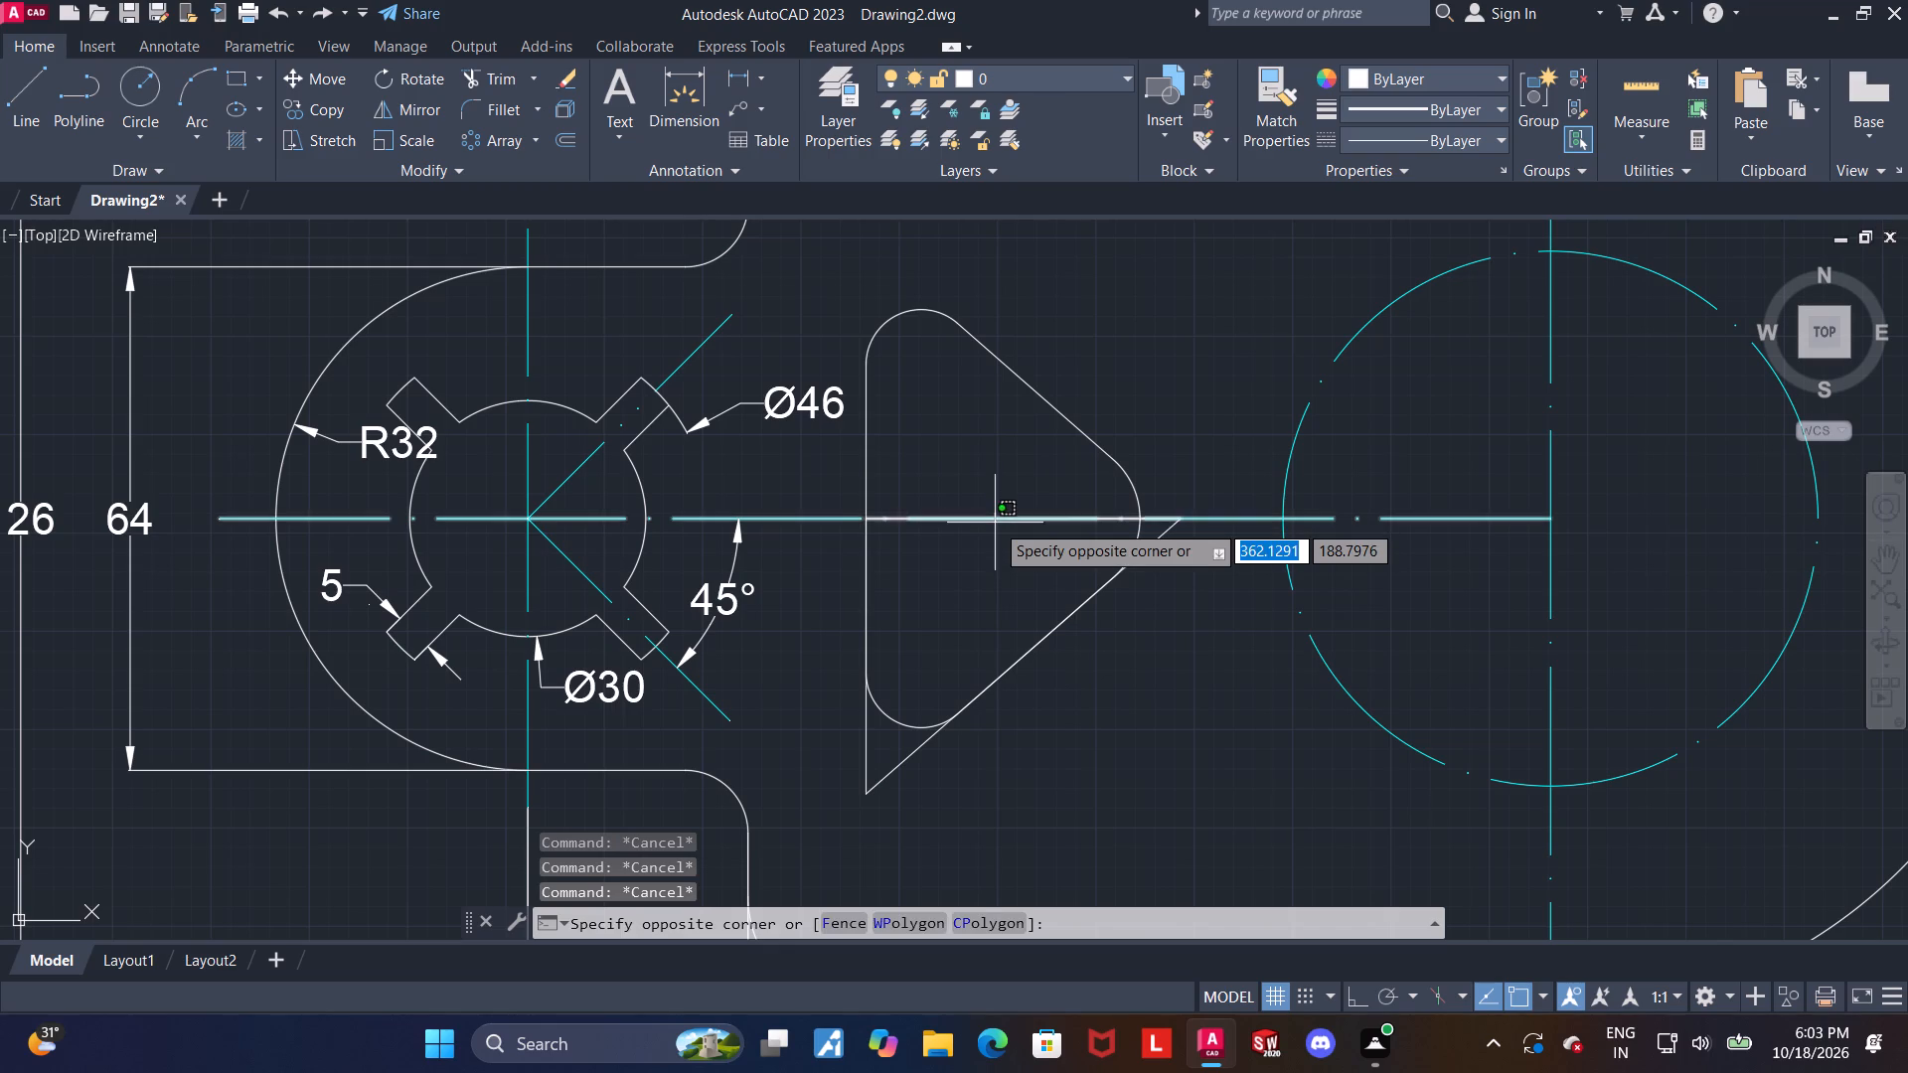
{"action": "key", "text": "Escape"}
{"action": "left_click", "coordinate": [1005, 520]}
{"action": "key", "text": "Delete"}
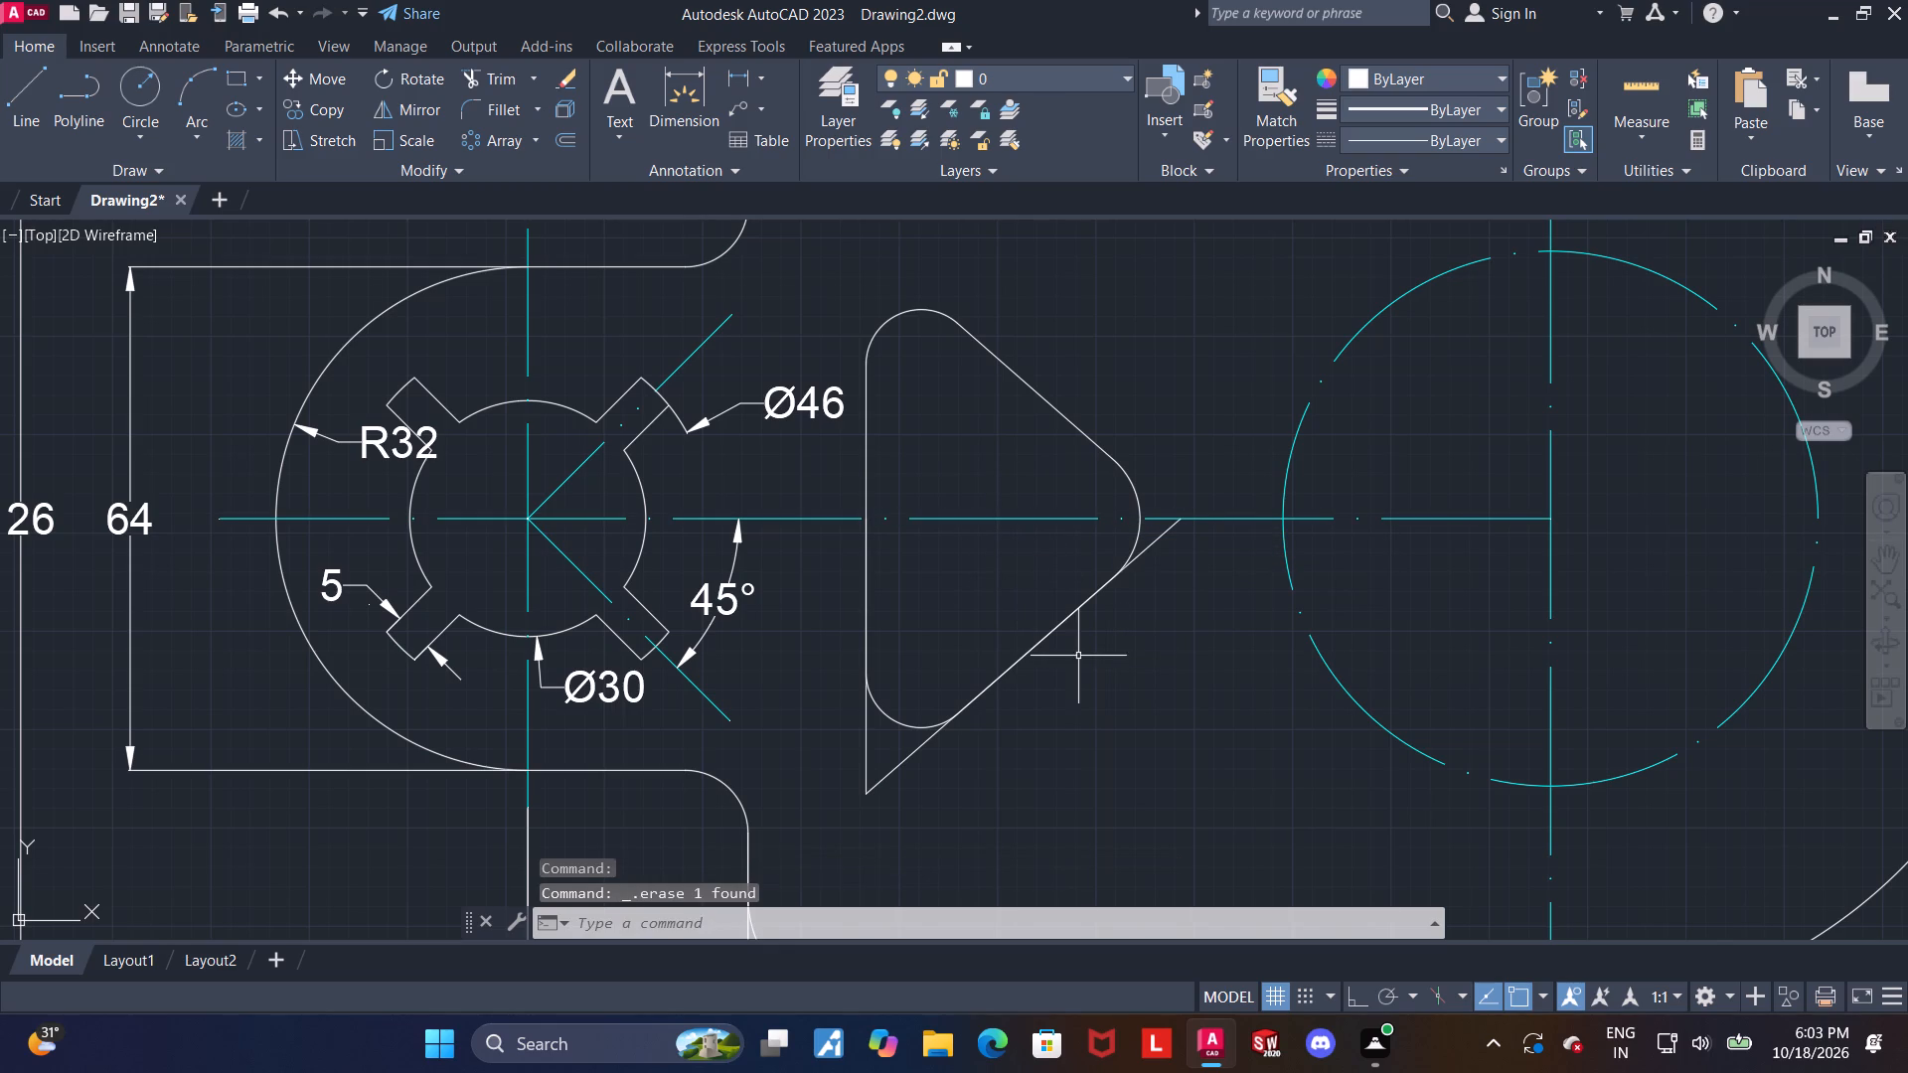
Set the linetype of the vertical and slanted construction lines at the triangle's lower corner to ACAD_ISO05W100.
{"action": "left_click", "coordinate": [868, 723]}
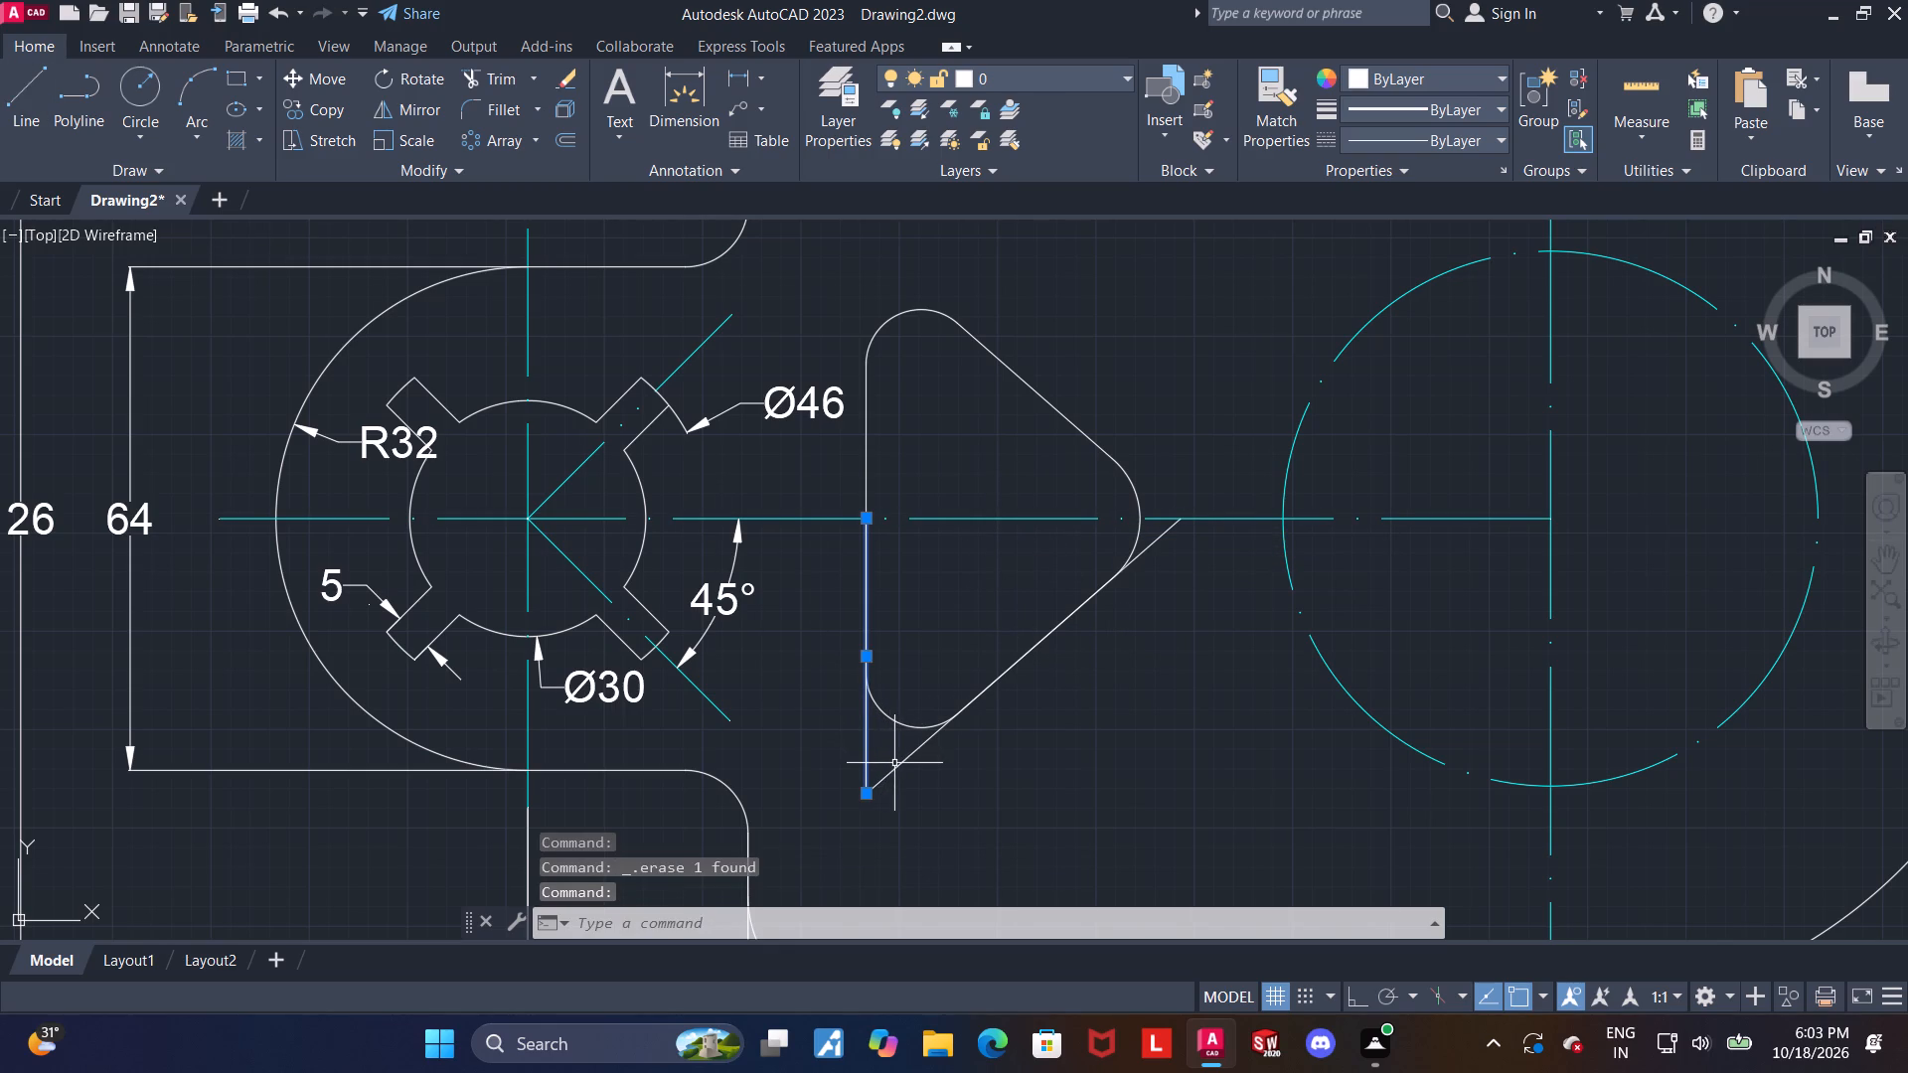
{"action": "left_click", "coordinate": [895, 764]}
{"action": "left_click", "coordinate": [1451, 131]}
{"action": "left_click", "coordinate": [1374, 254]}
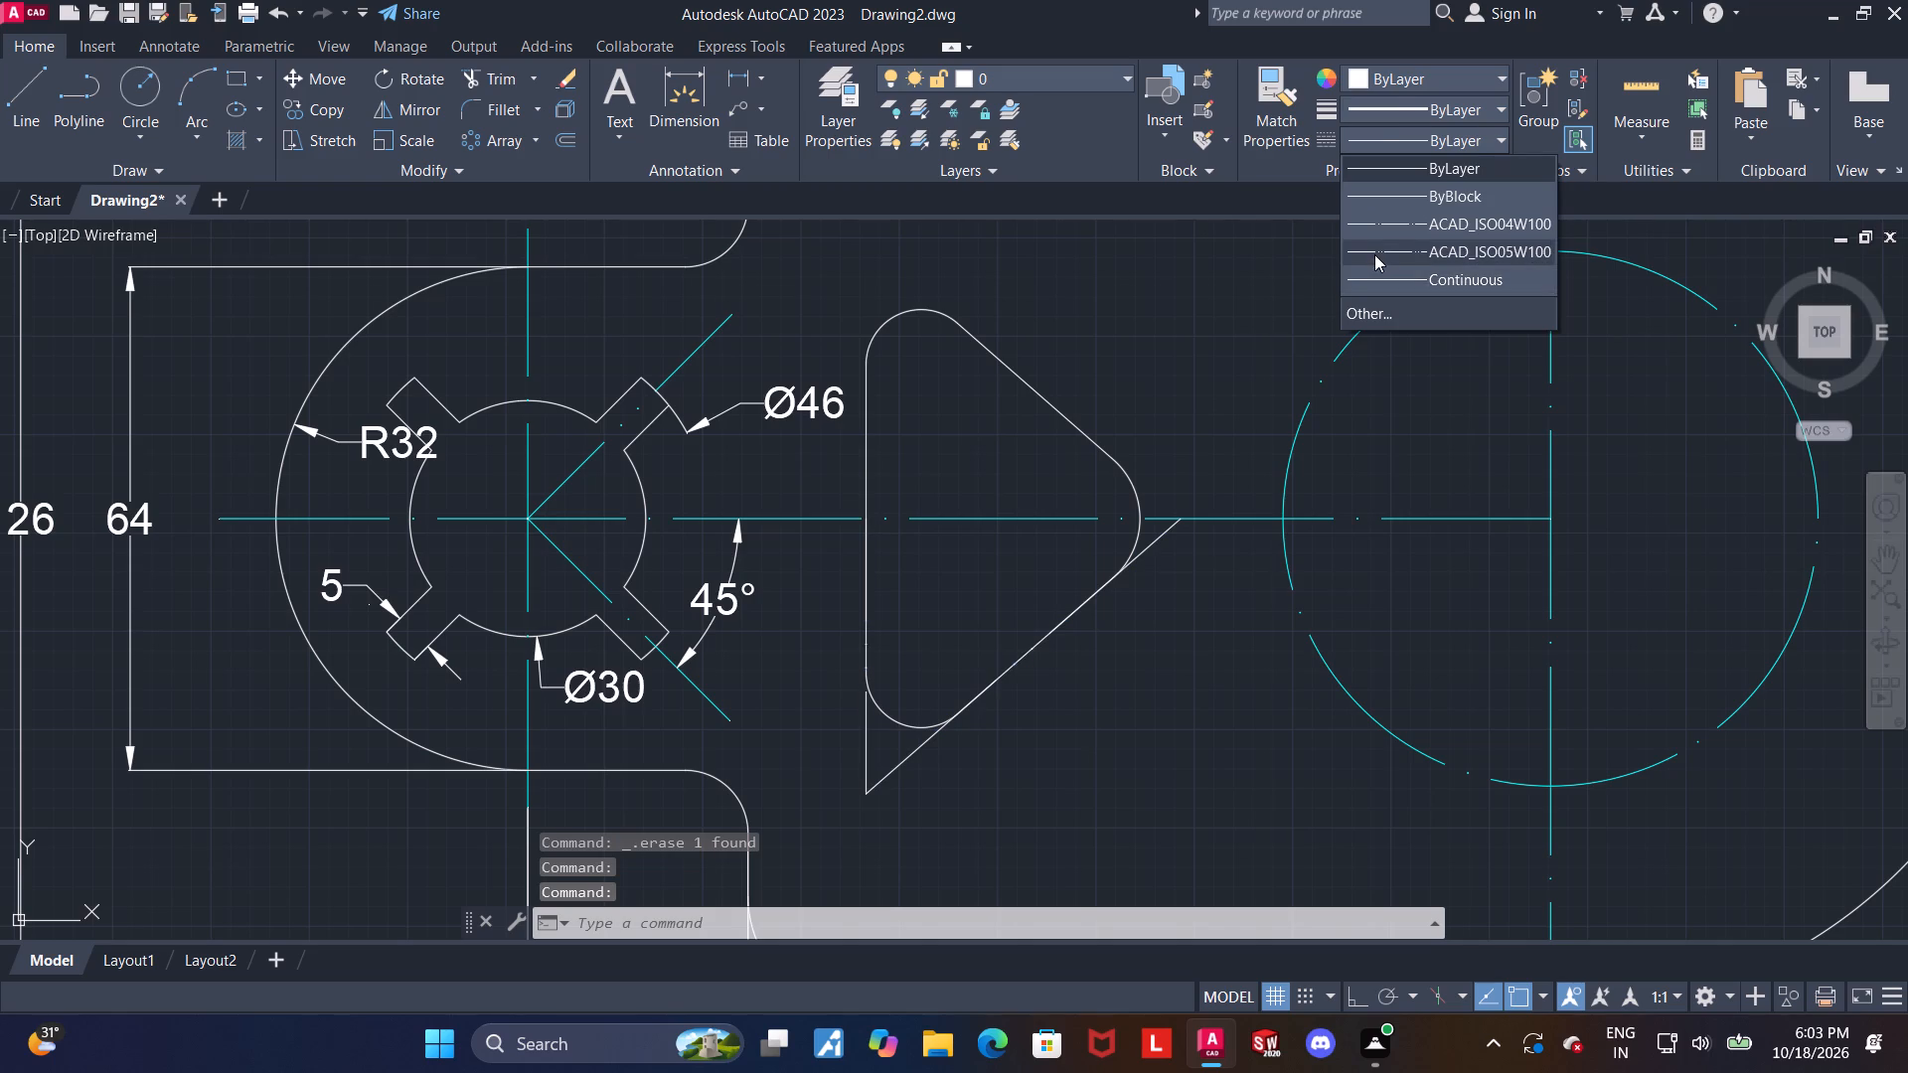
Set the triangle's selected vertical and slanted construction lines to linetype ACAD_ISO04W100 and colour cyan.
{"action": "left_click", "coordinate": [1397, 134]}
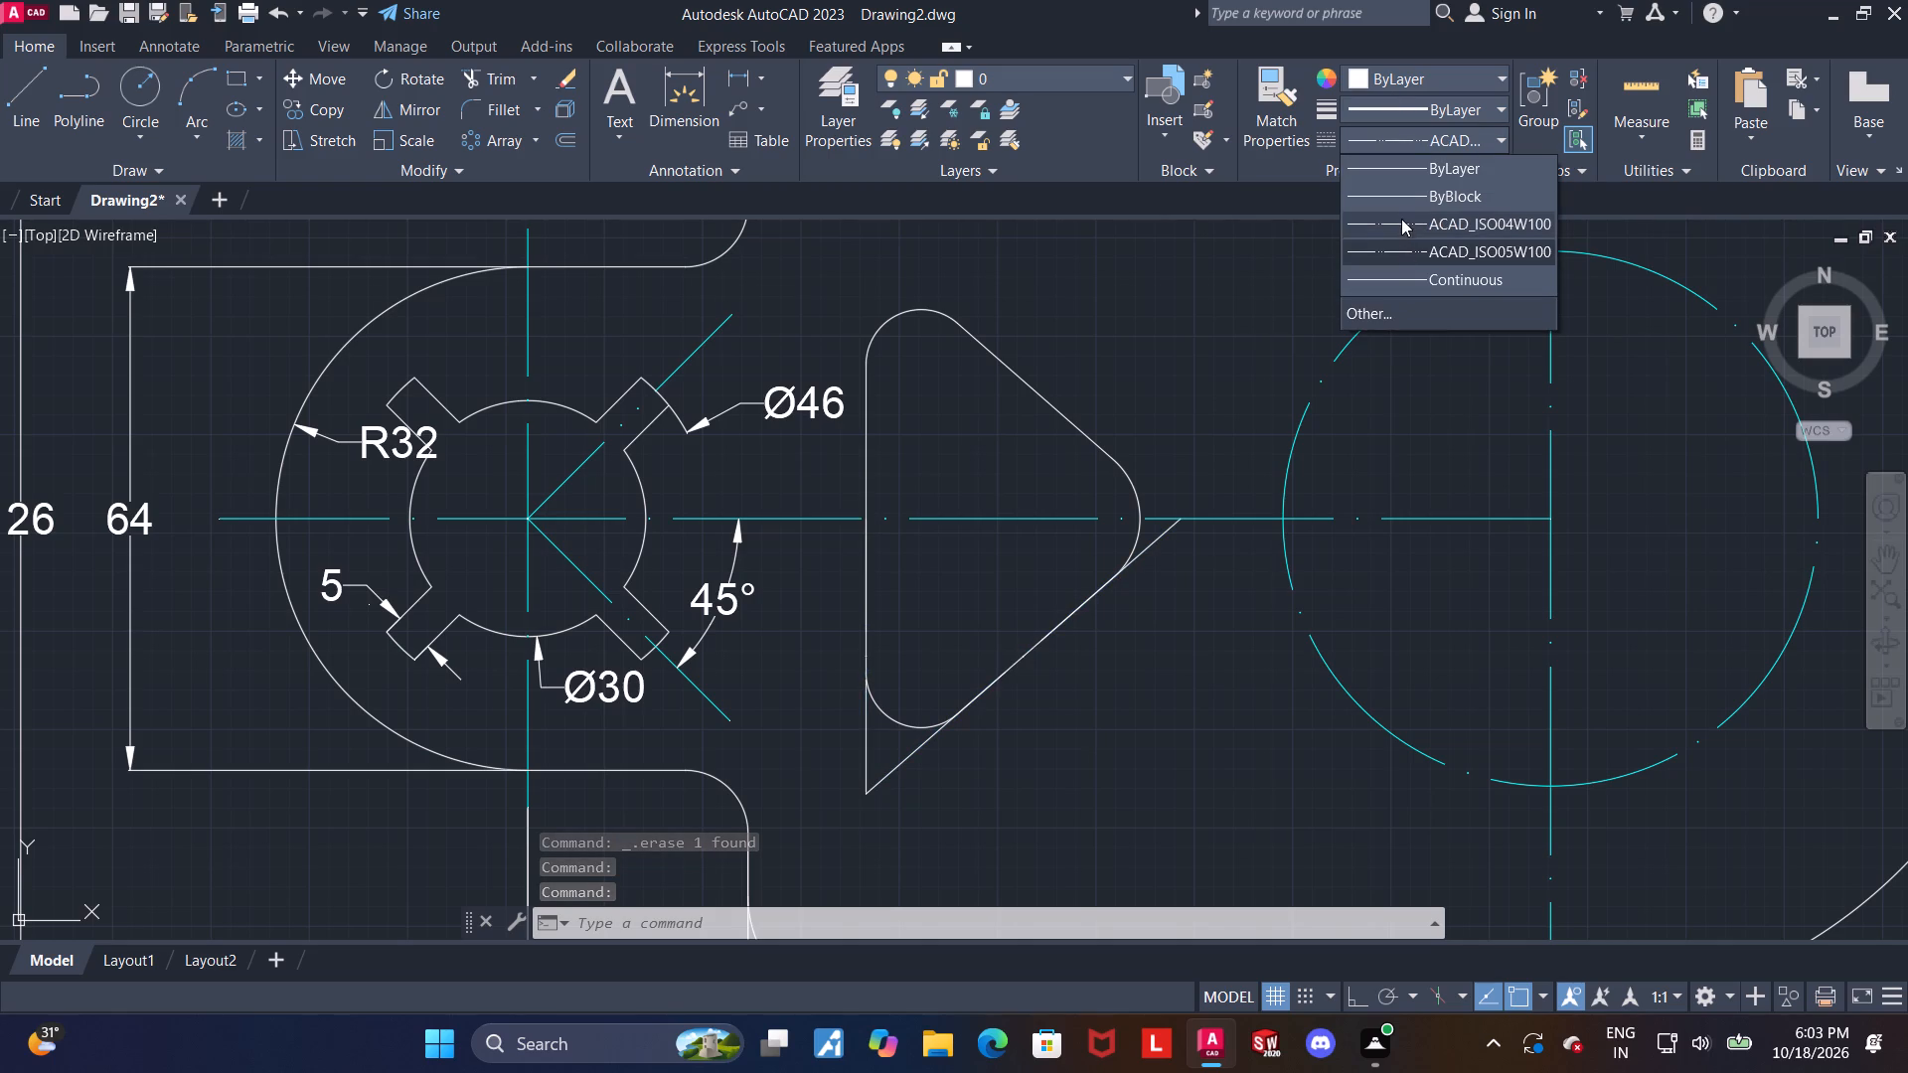
{"action": "left_click", "coordinate": [1401, 219]}
{"action": "left_click", "coordinate": [1400, 77]}
{"action": "left_click", "coordinate": [1432, 319]}
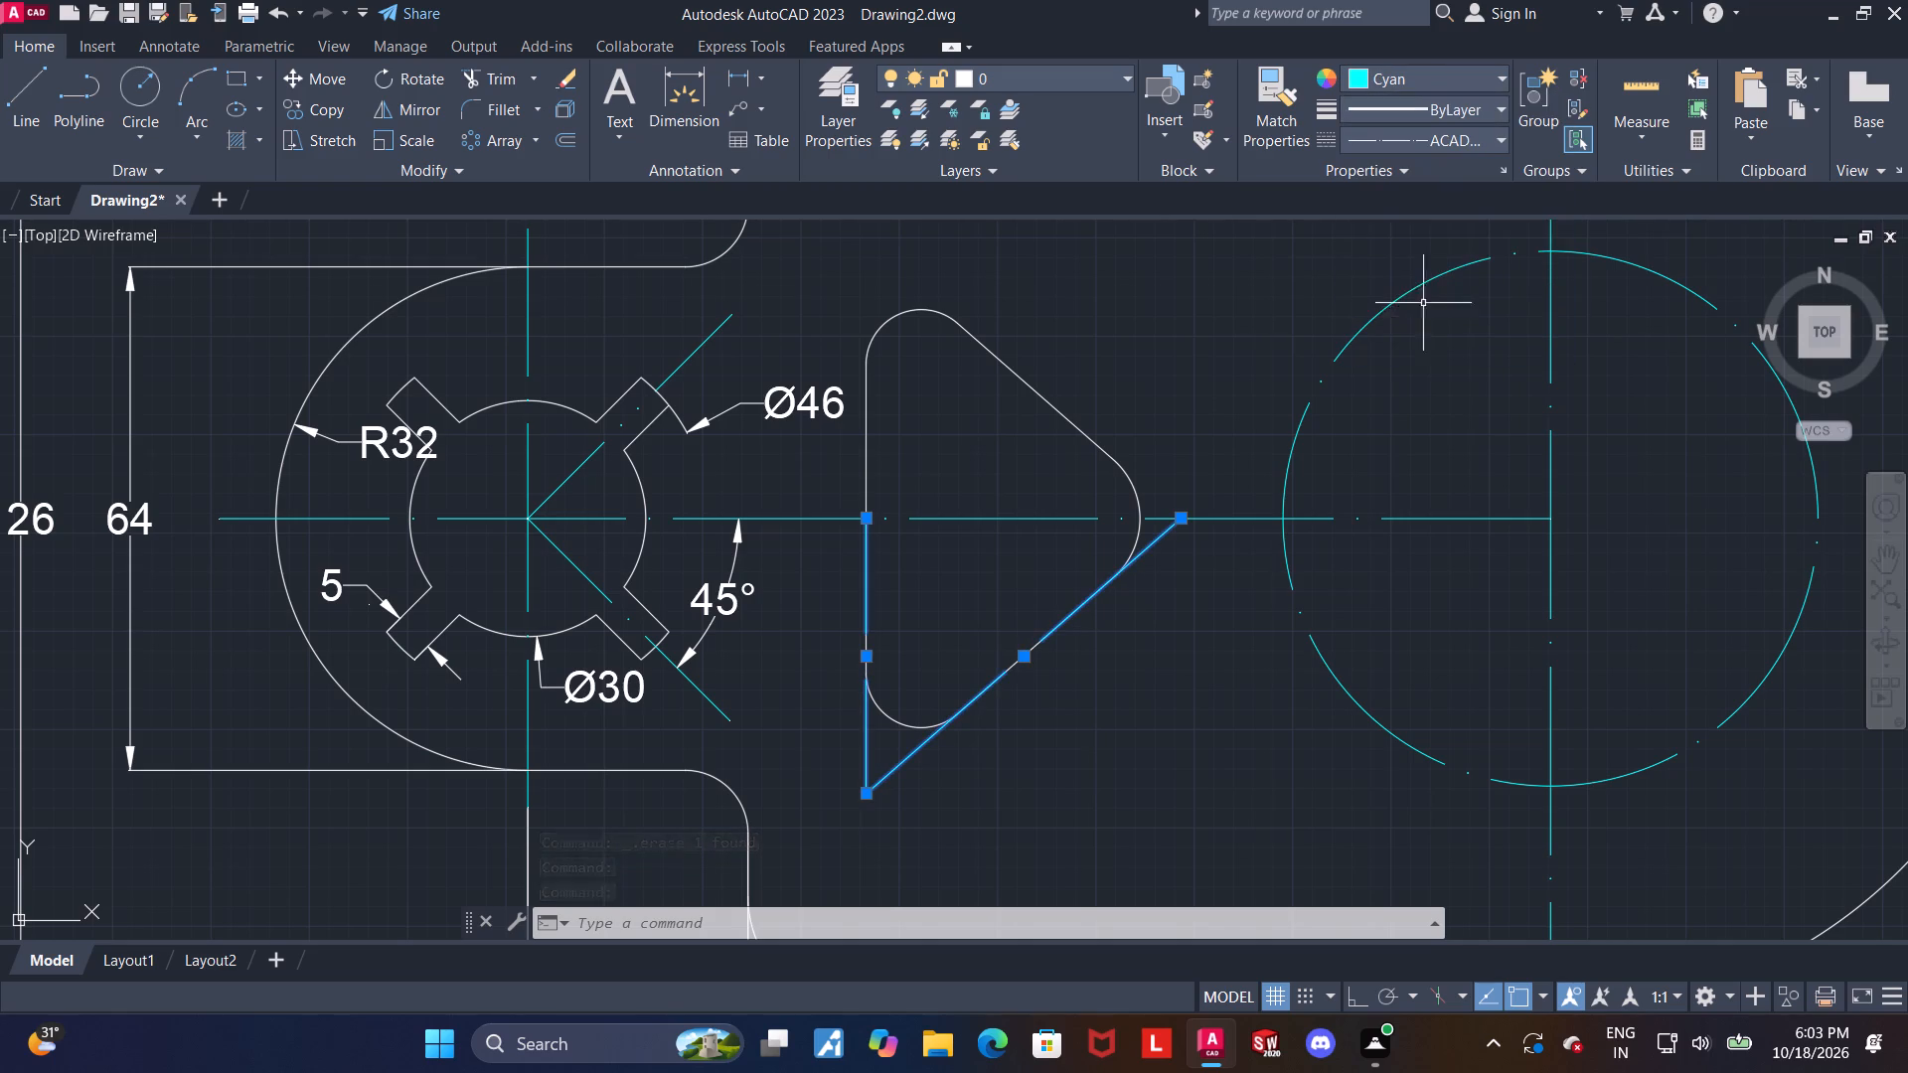
{"action": "scroll", "coordinate": [1151, 404], "scroll_direction": "down", "scroll_amount": 1}
{"action": "scroll", "coordinate": [1173, 413], "scroll_direction": "up", "scroll_amount": 1}
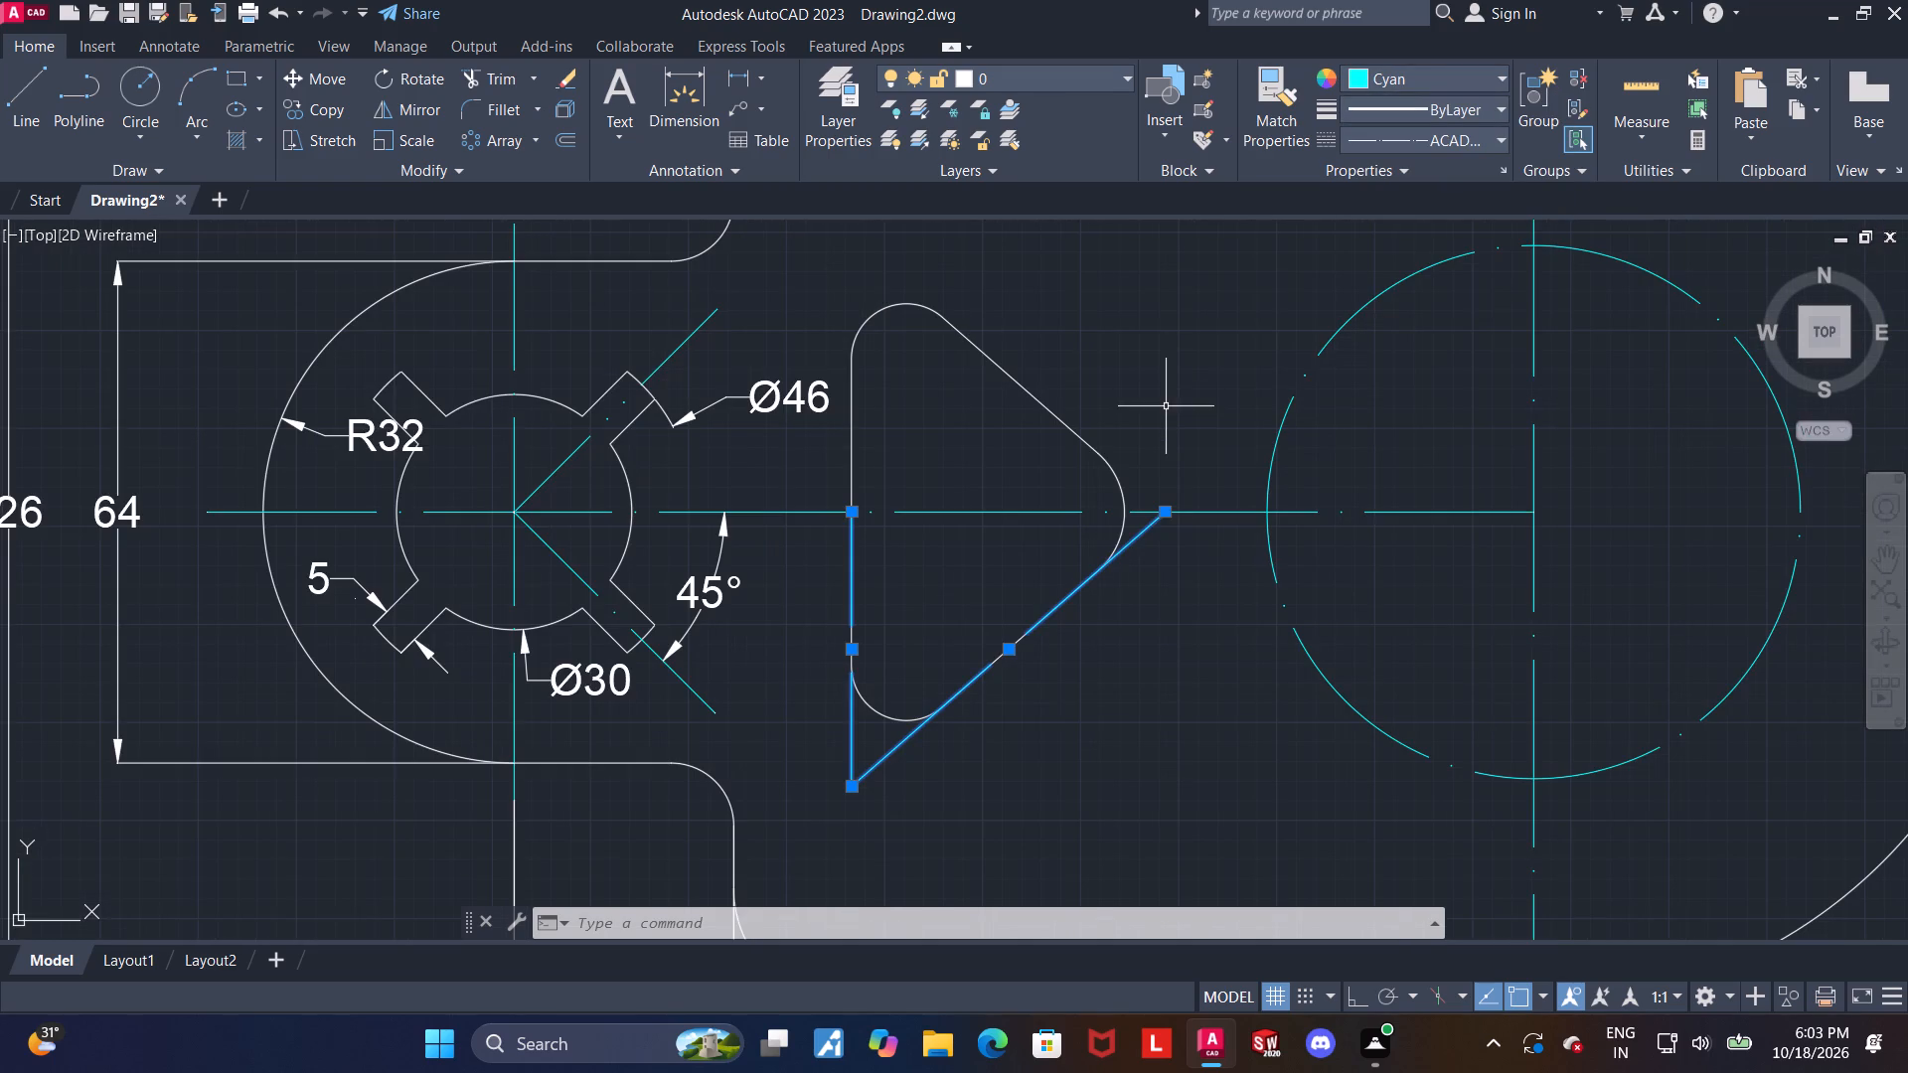
{"action": "key", "text": "Escape"}
{"action": "key", "text": "Escape"}
Mirror the triangle's vertical and slanted cyan construction lines about the horizontal centreline, keeping the source lines.
{"action": "middle_click_drag", "start_coordinate": [1160, 396], "coordinate": [1159, 432]}
{"action": "scroll", "coordinate": [1159, 432], "scroll_direction": "down", "scroll_amount": 1}
{"action": "middle_click_drag", "start_coordinate": [1157, 432], "coordinate": [1138, 445]}
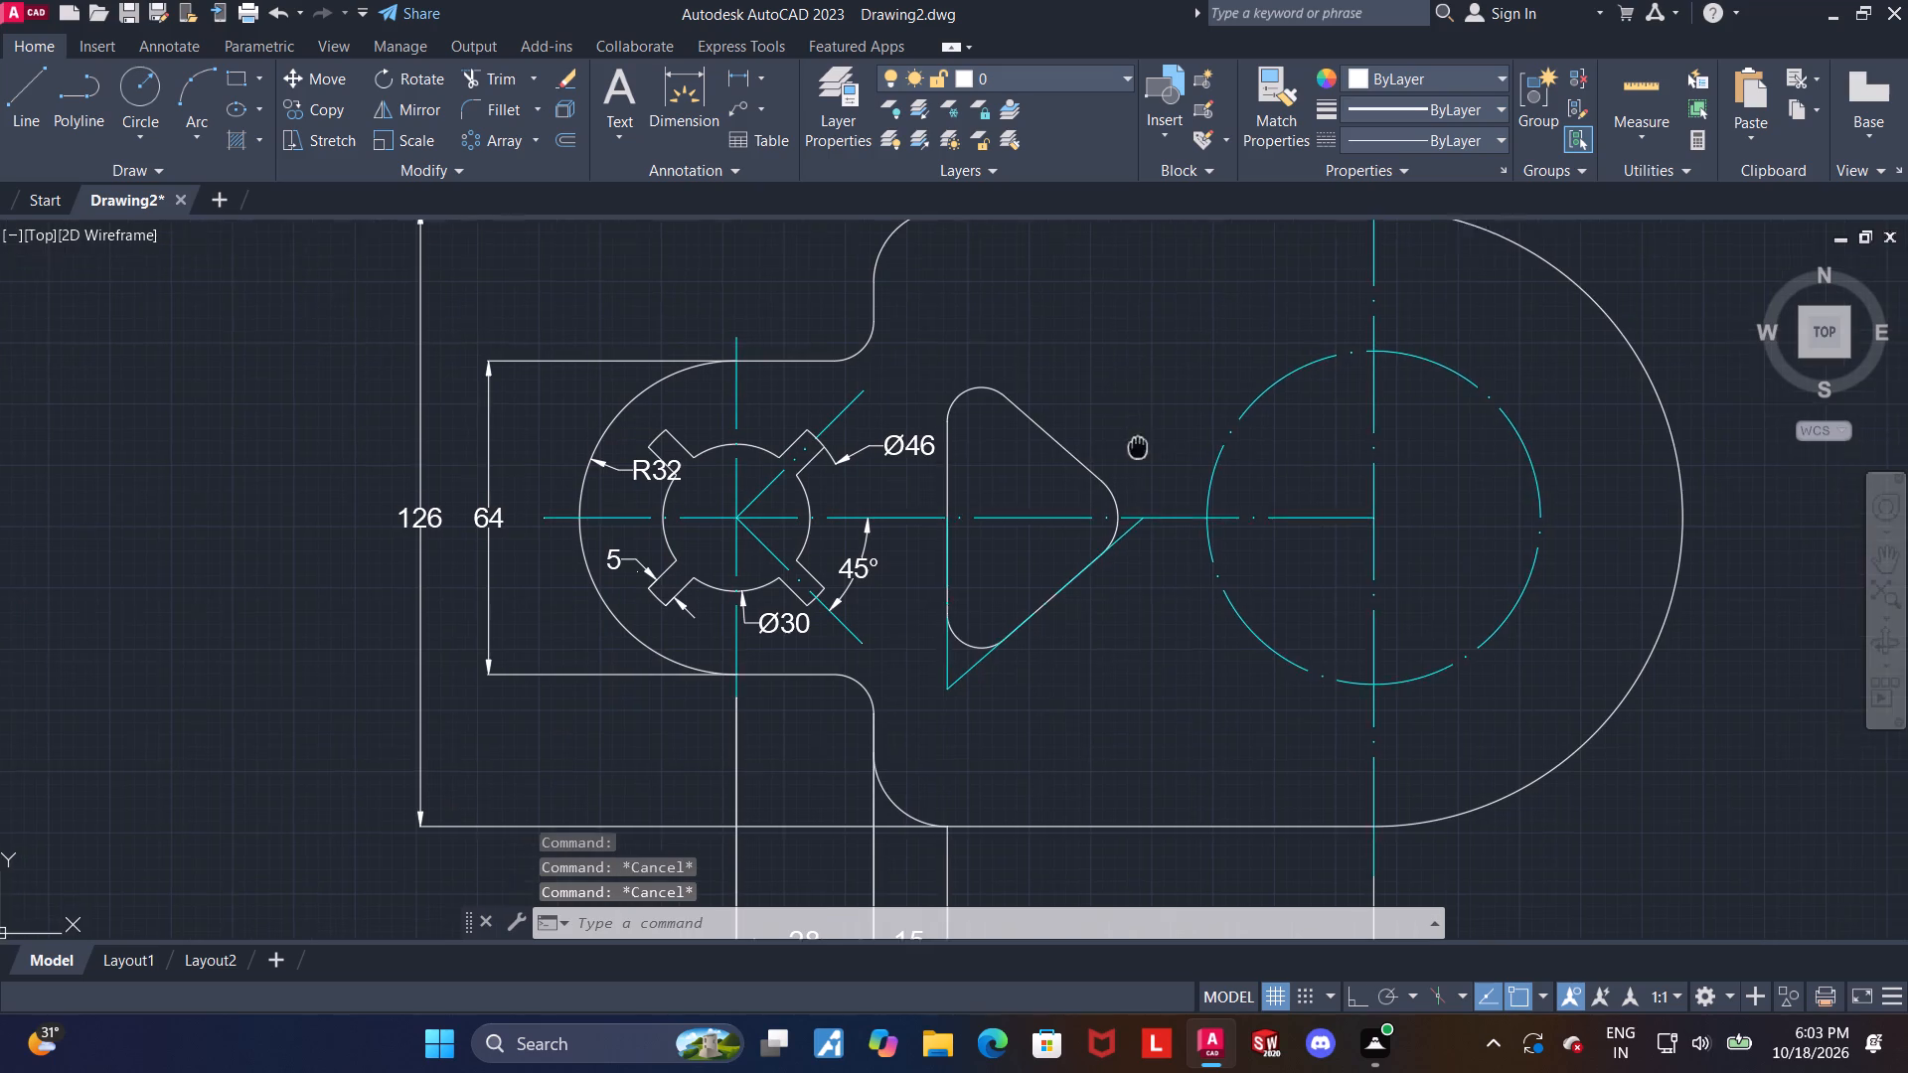
{"action": "middle_click_drag", "start_coordinate": [1138, 445], "coordinate": [1091, 457]}
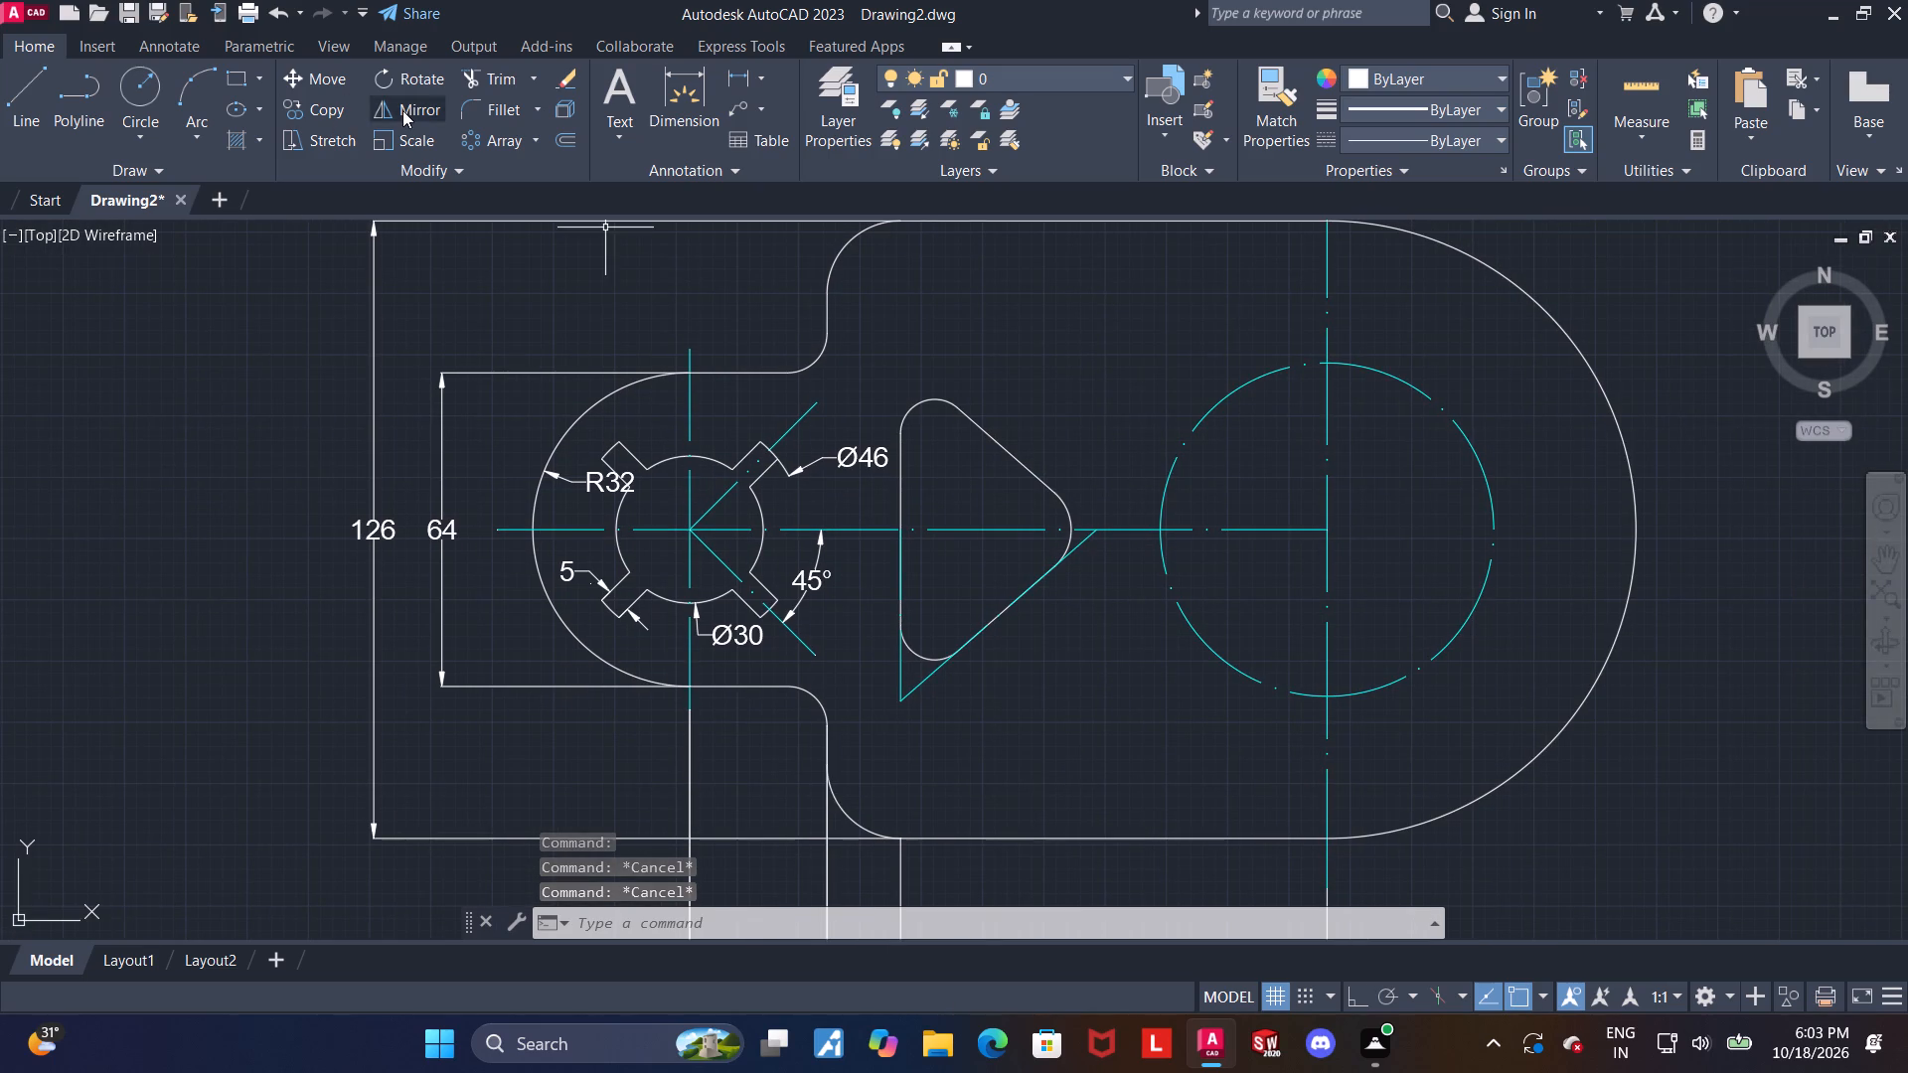
{"action": "left_click", "coordinate": [402, 110]}
{"action": "left_click", "coordinate": [899, 653]}
{"action": "left_click", "coordinate": [928, 679]}
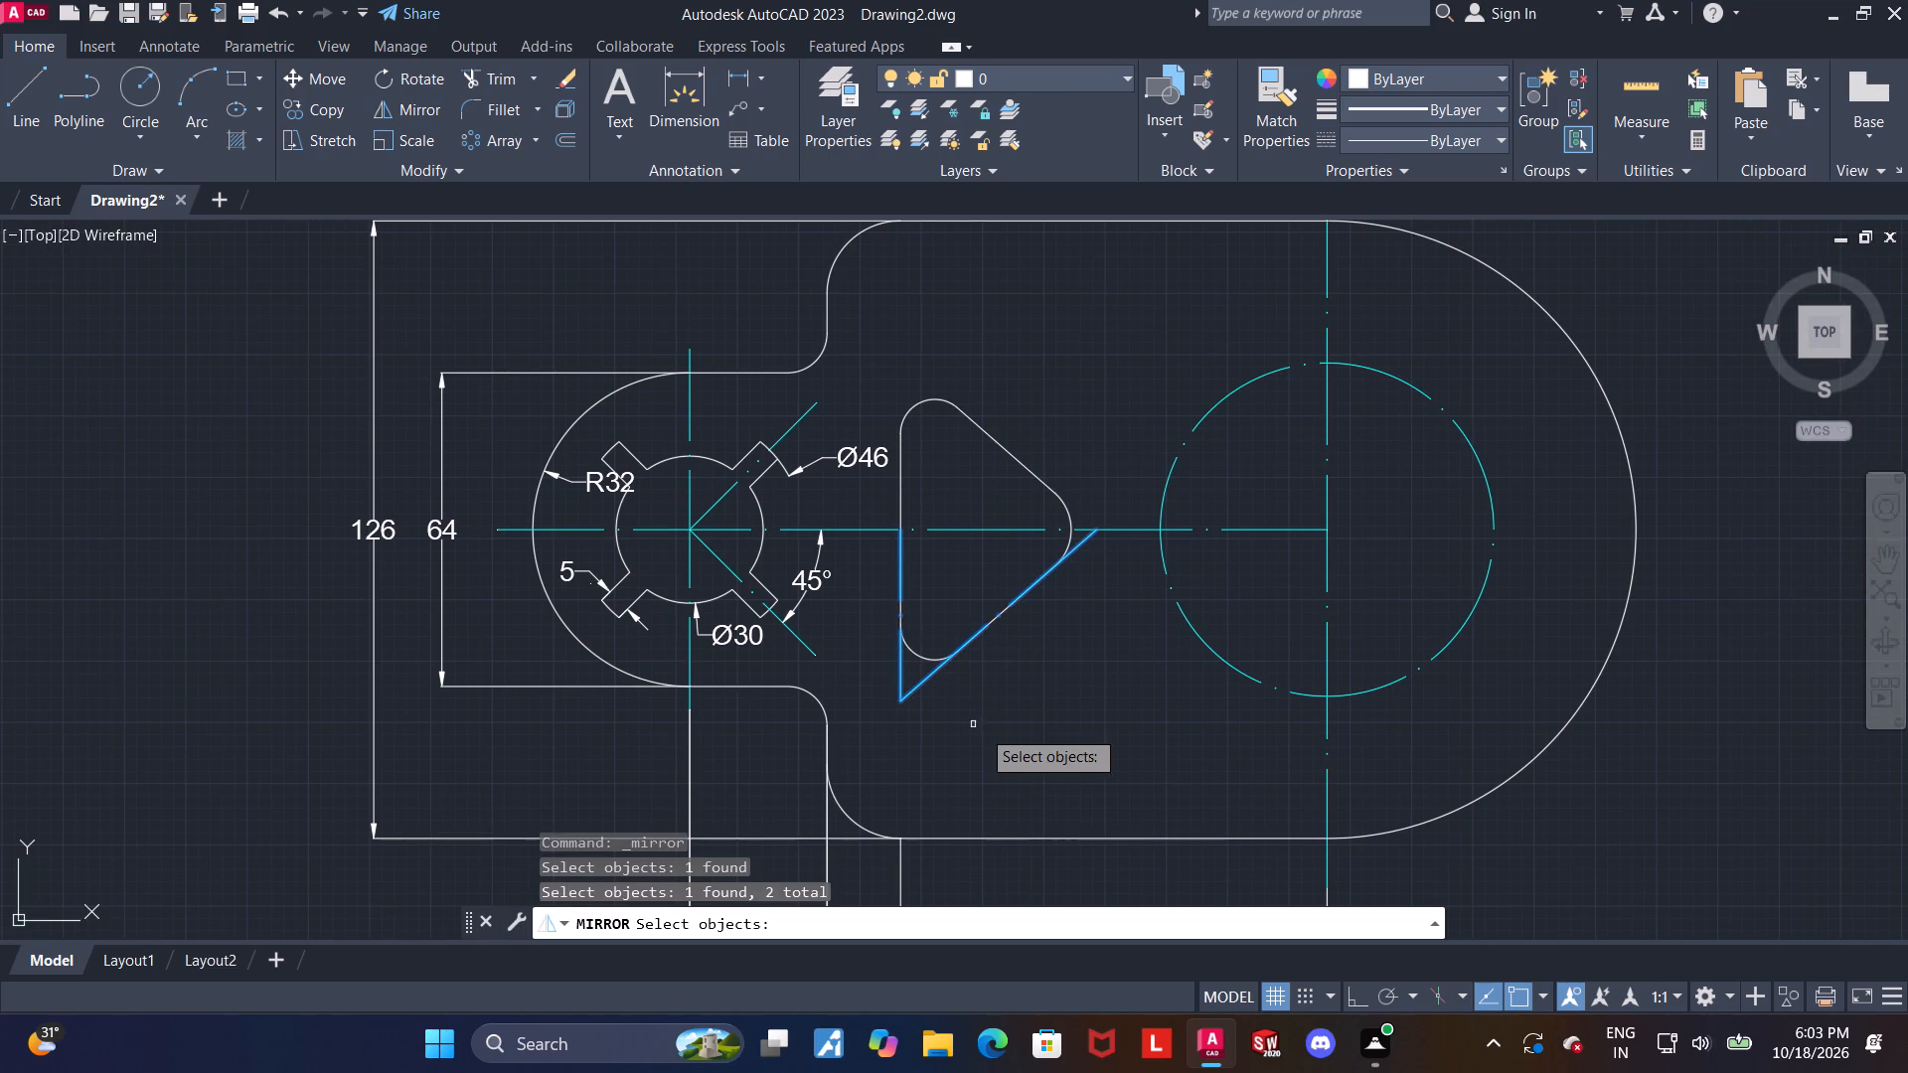
{"action": "key", "text": "Return"}
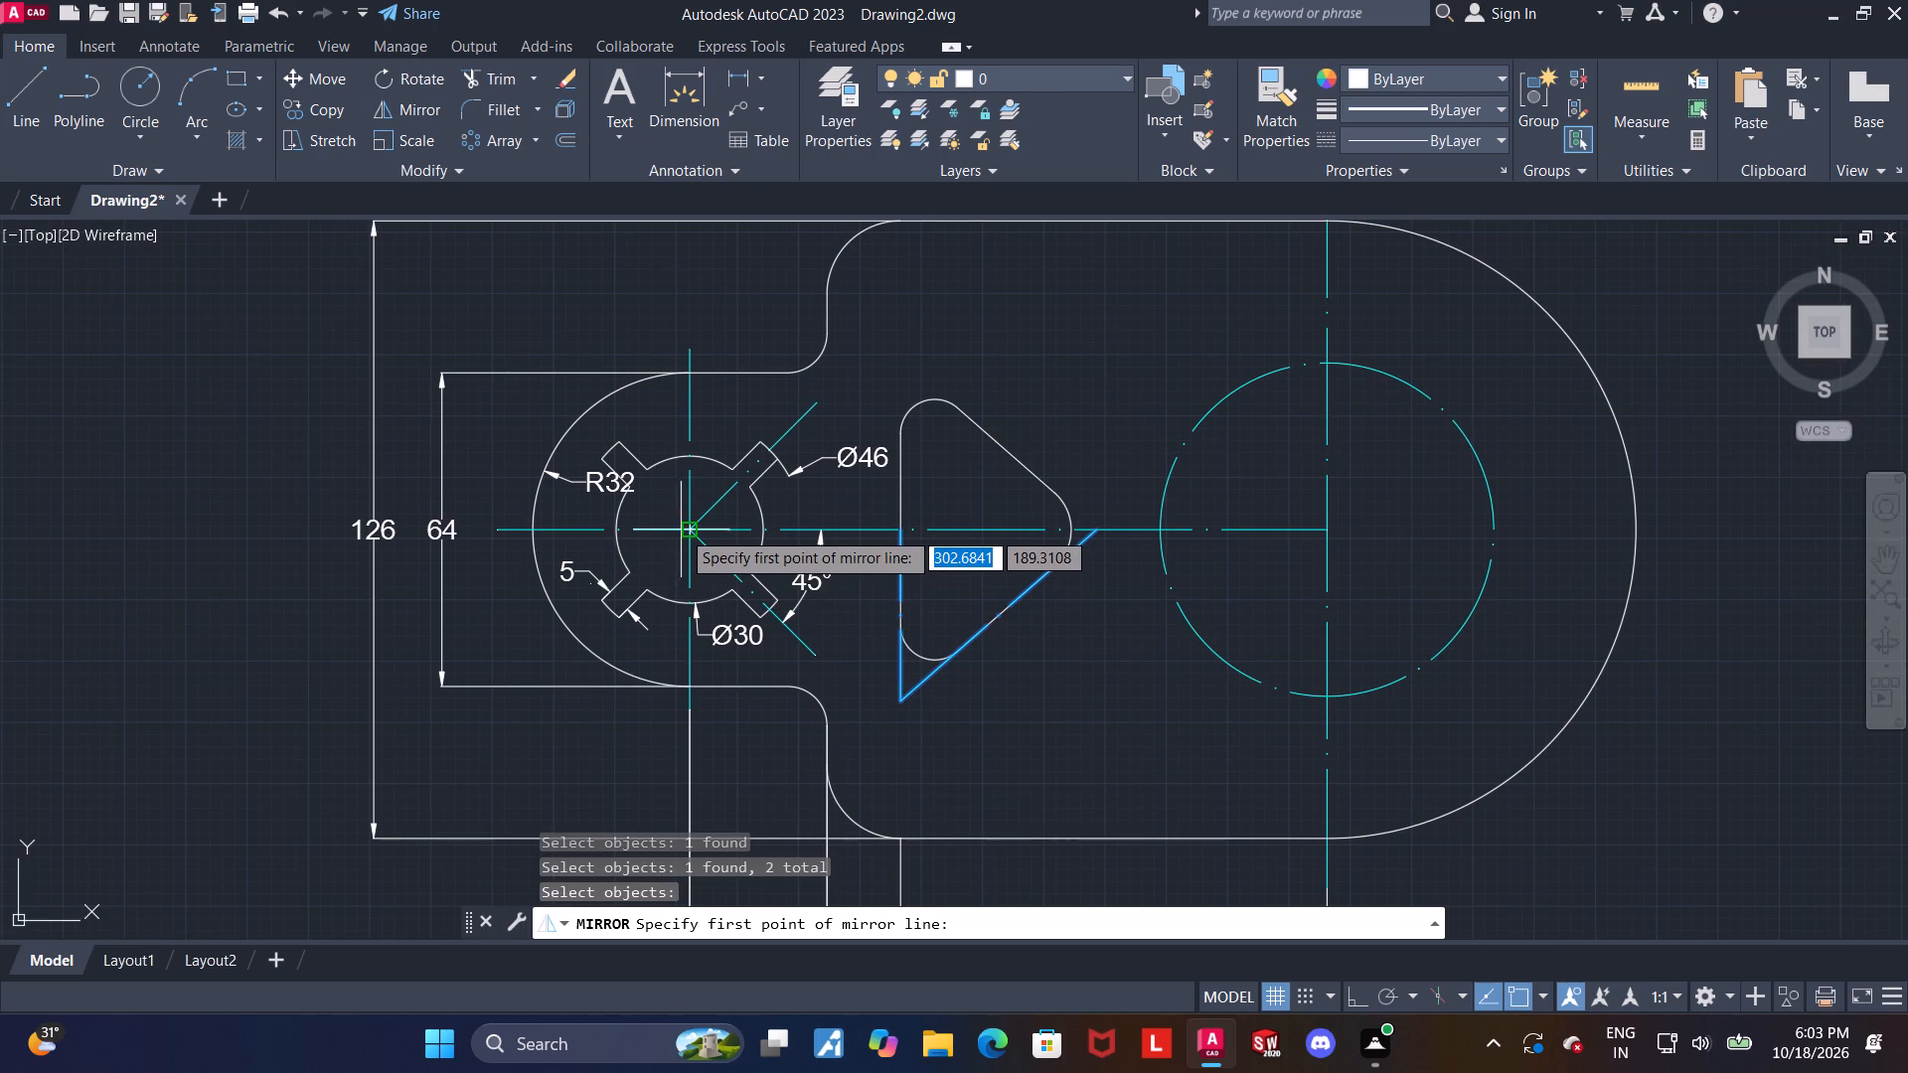
{"action": "left_click", "coordinate": [686, 529]}
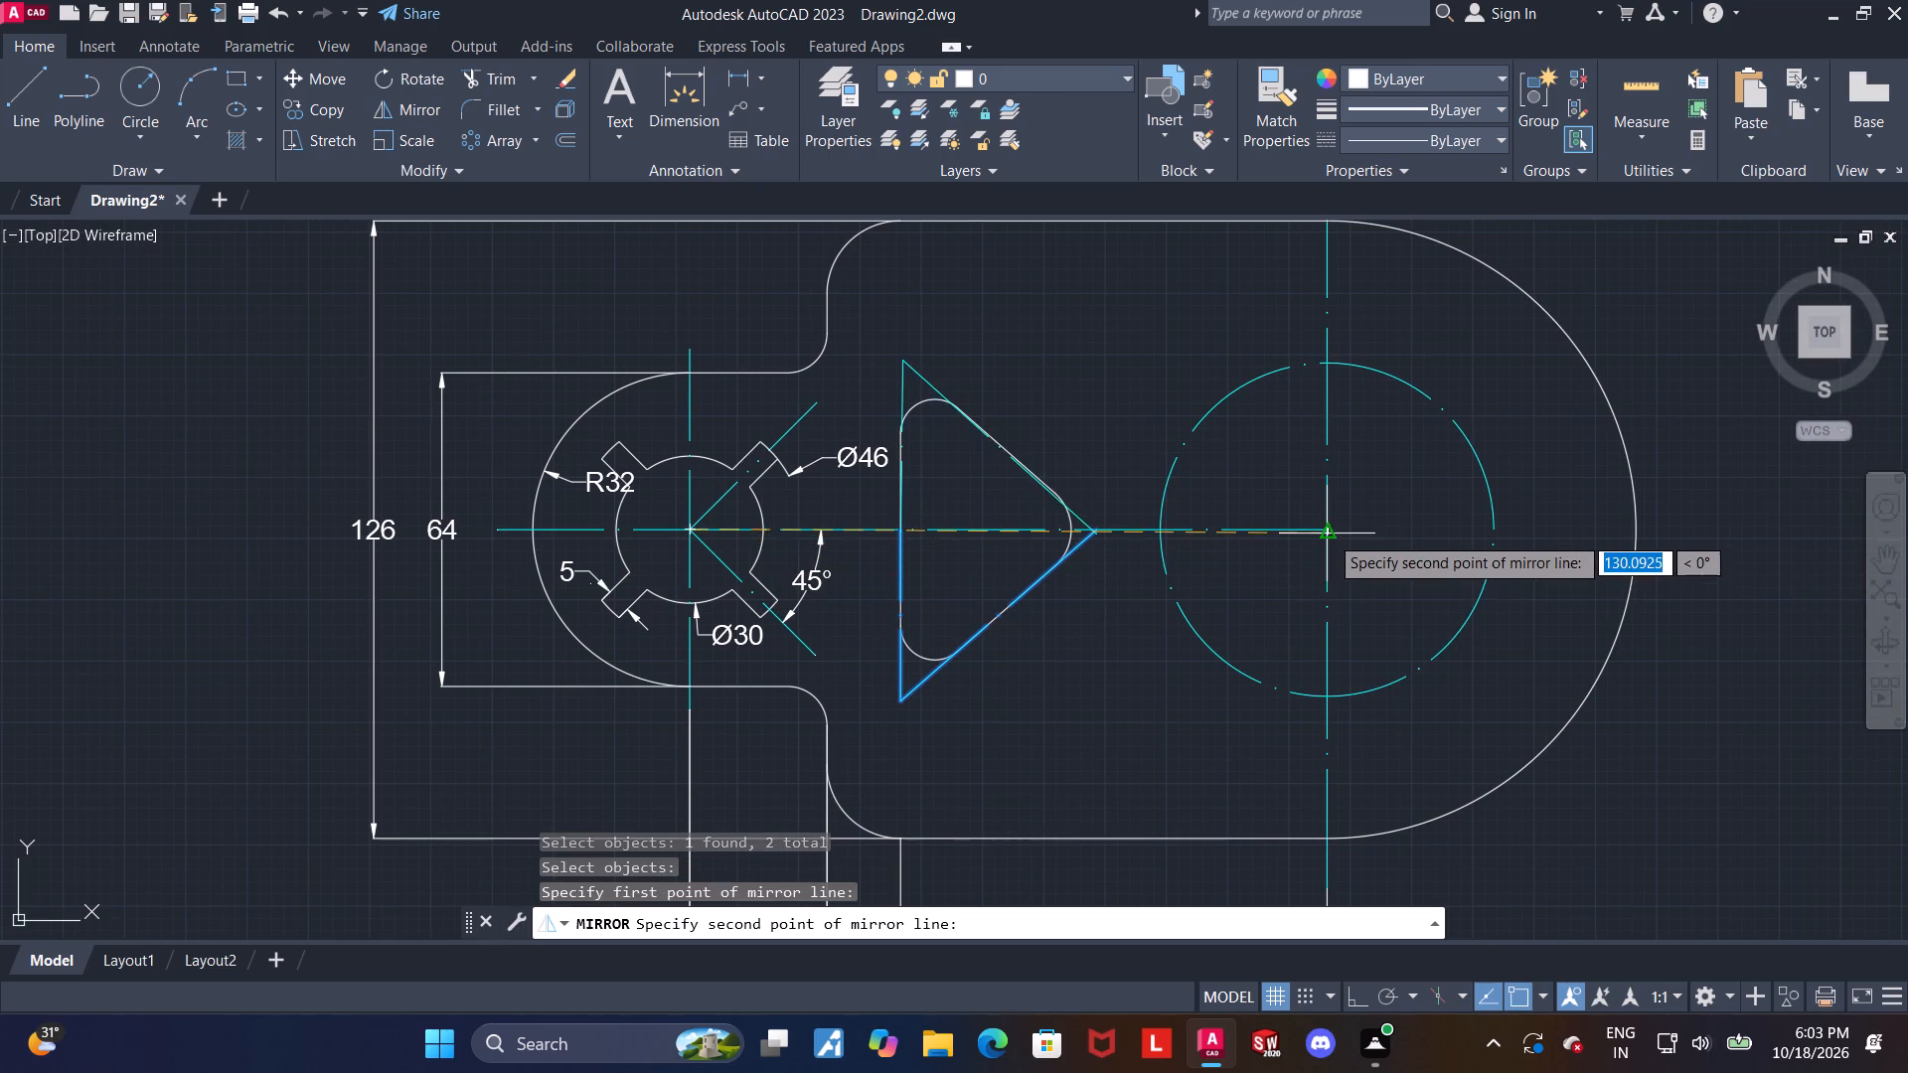
{"action": "scroll", "coordinate": [1329, 537], "scroll_direction": "up", "scroll_amount": 5}
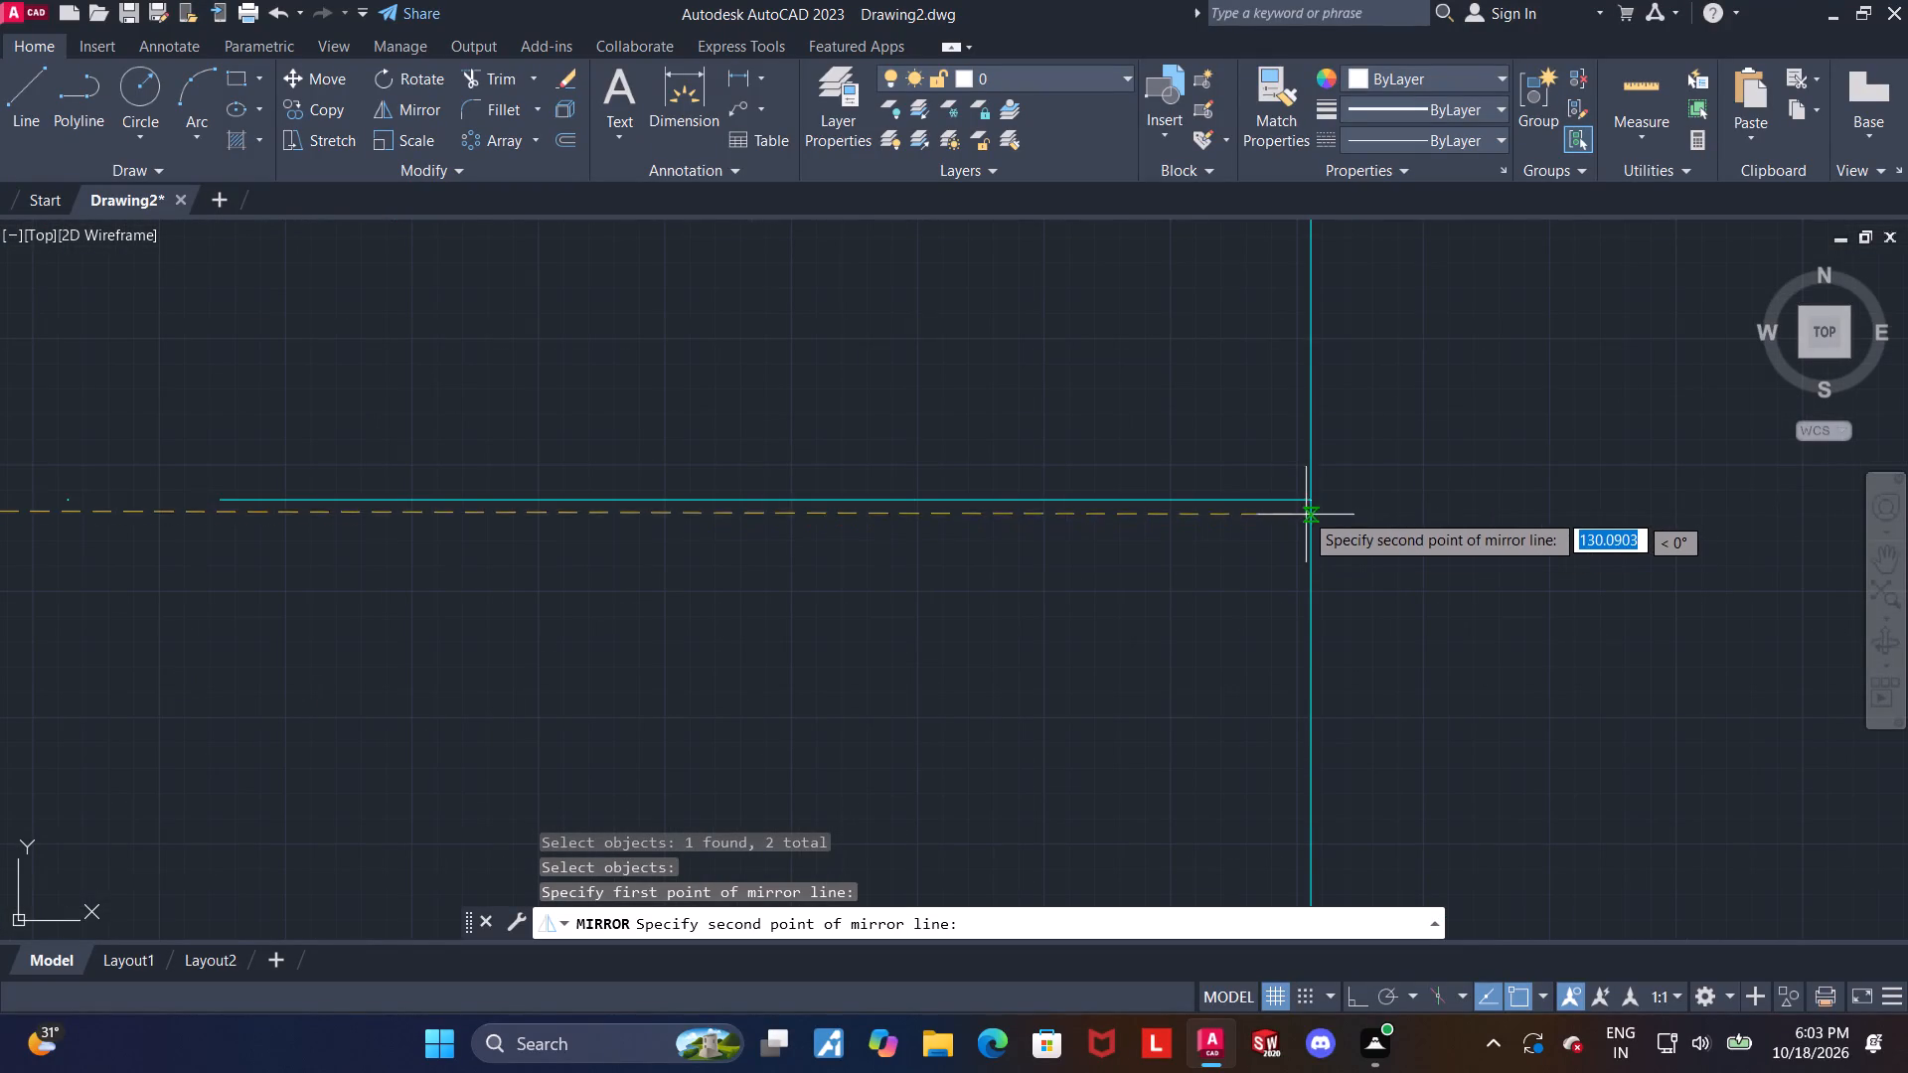
{"action": "left_click", "coordinate": [1309, 496]}
{"action": "scroll", "coordinate": [1309, 497], "scroll_direction": "down", "scroll_amount": 5}
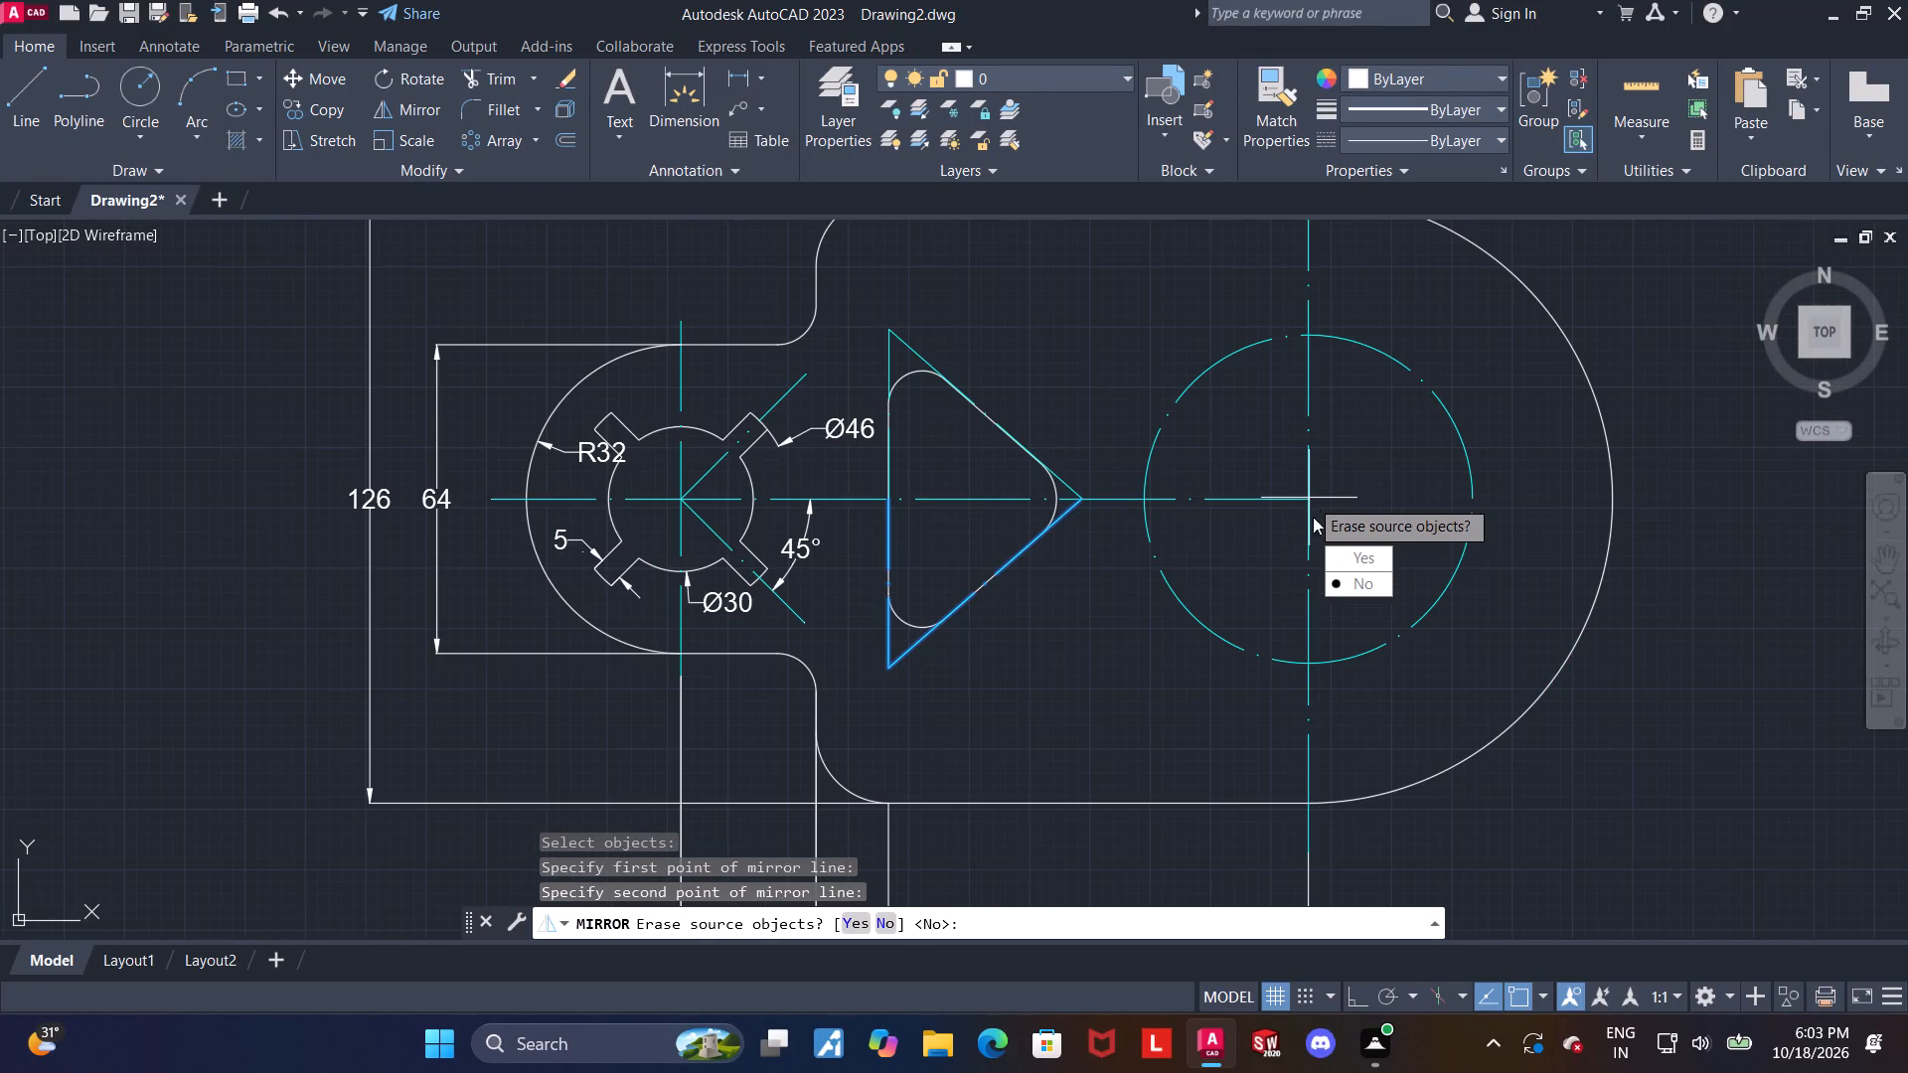
{"action": "left_click_drag", "start_coordinate": [1345, 587], "coordinate": [1309, 496]}
{"action": "scroll", "coordinate": [901, 410], "scroll_direction": "up", "scroll_amount": 1}
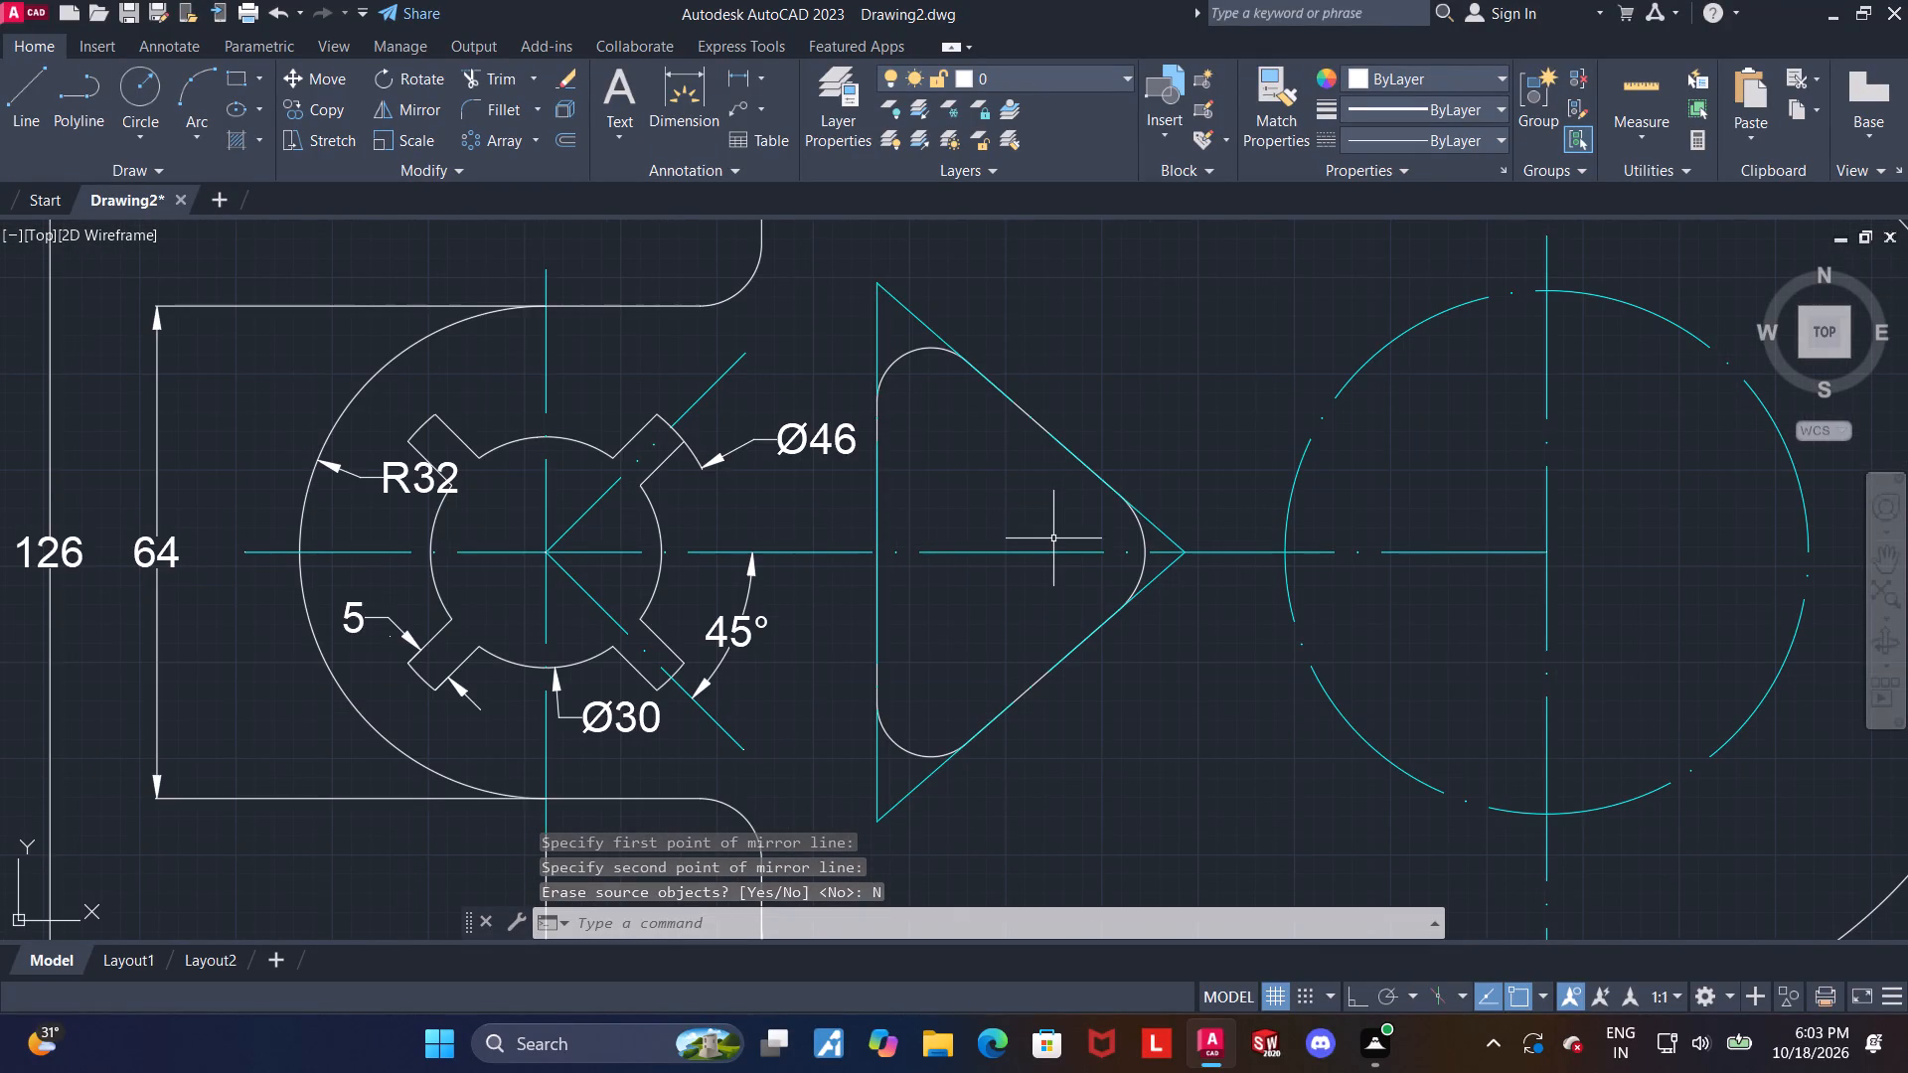
{"action": "key", "text": "Escape"}
{"action": "key", "text": "Escape"}
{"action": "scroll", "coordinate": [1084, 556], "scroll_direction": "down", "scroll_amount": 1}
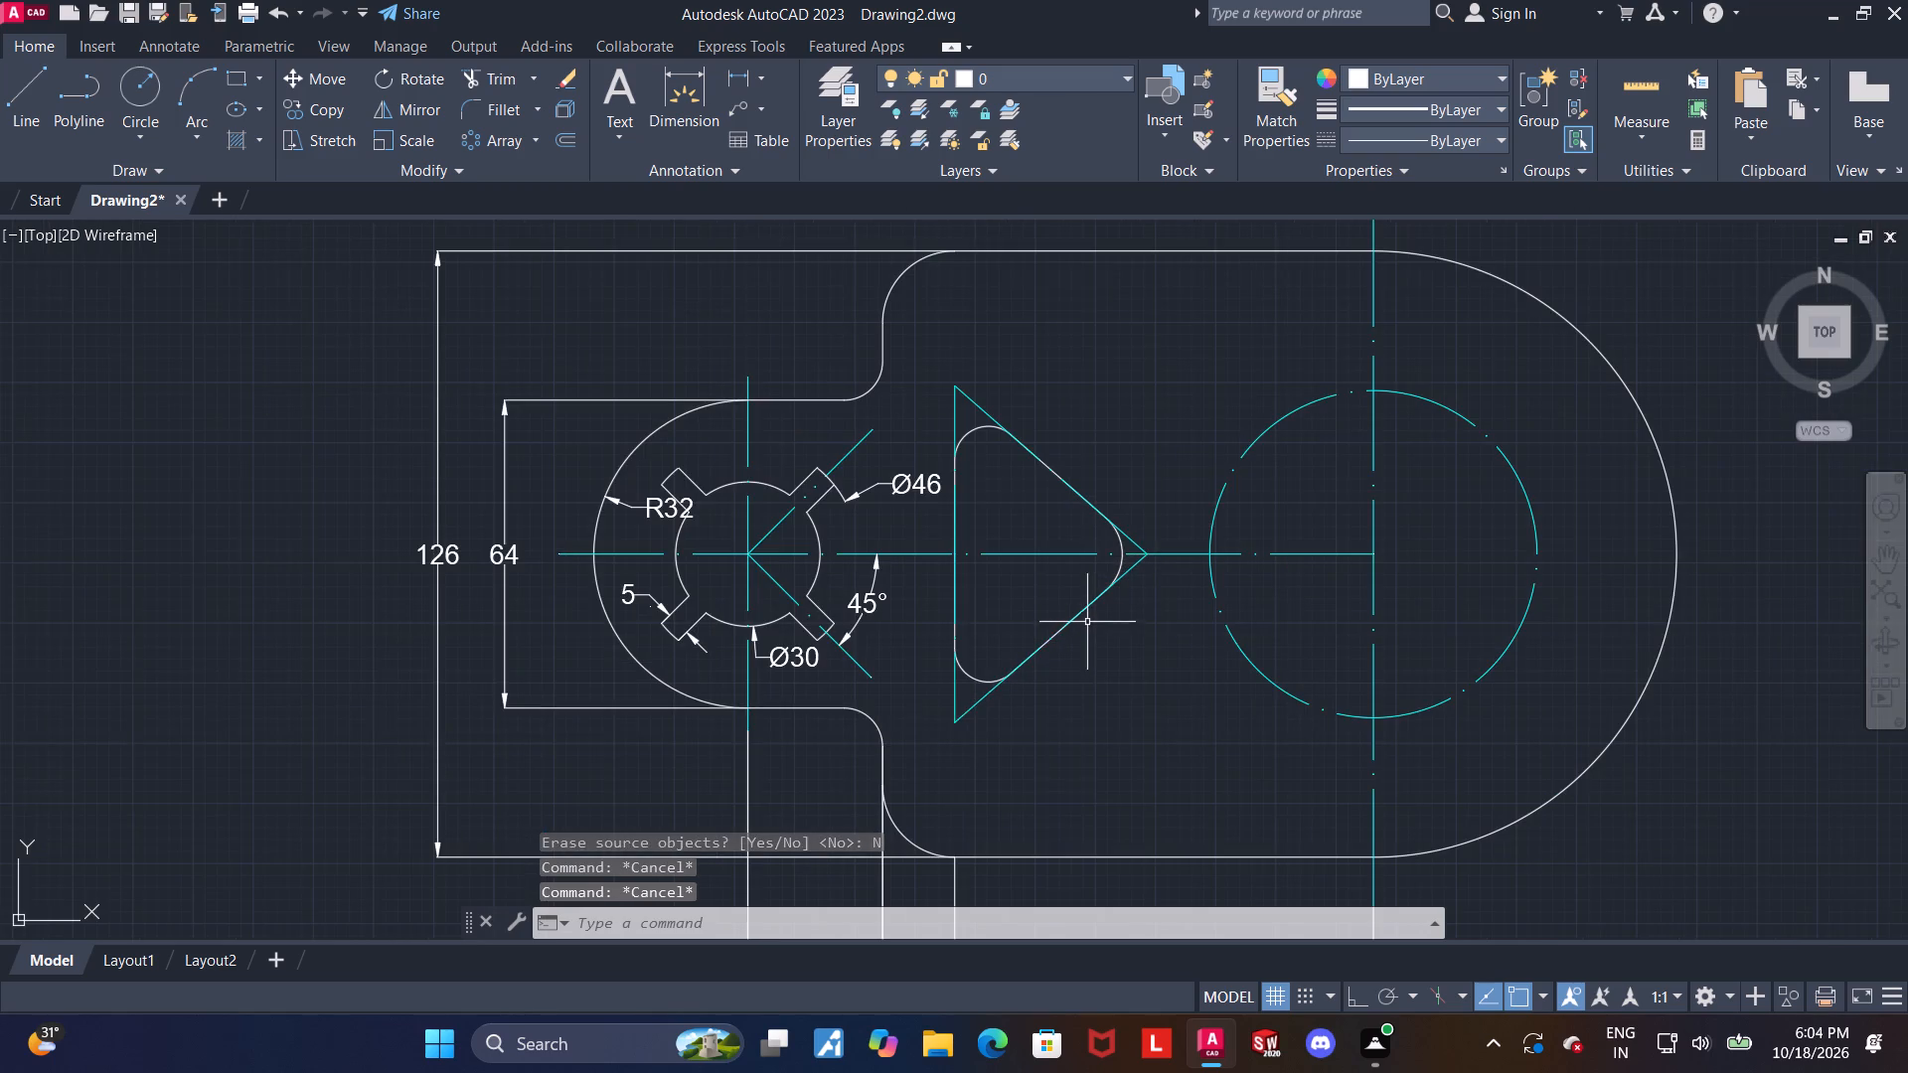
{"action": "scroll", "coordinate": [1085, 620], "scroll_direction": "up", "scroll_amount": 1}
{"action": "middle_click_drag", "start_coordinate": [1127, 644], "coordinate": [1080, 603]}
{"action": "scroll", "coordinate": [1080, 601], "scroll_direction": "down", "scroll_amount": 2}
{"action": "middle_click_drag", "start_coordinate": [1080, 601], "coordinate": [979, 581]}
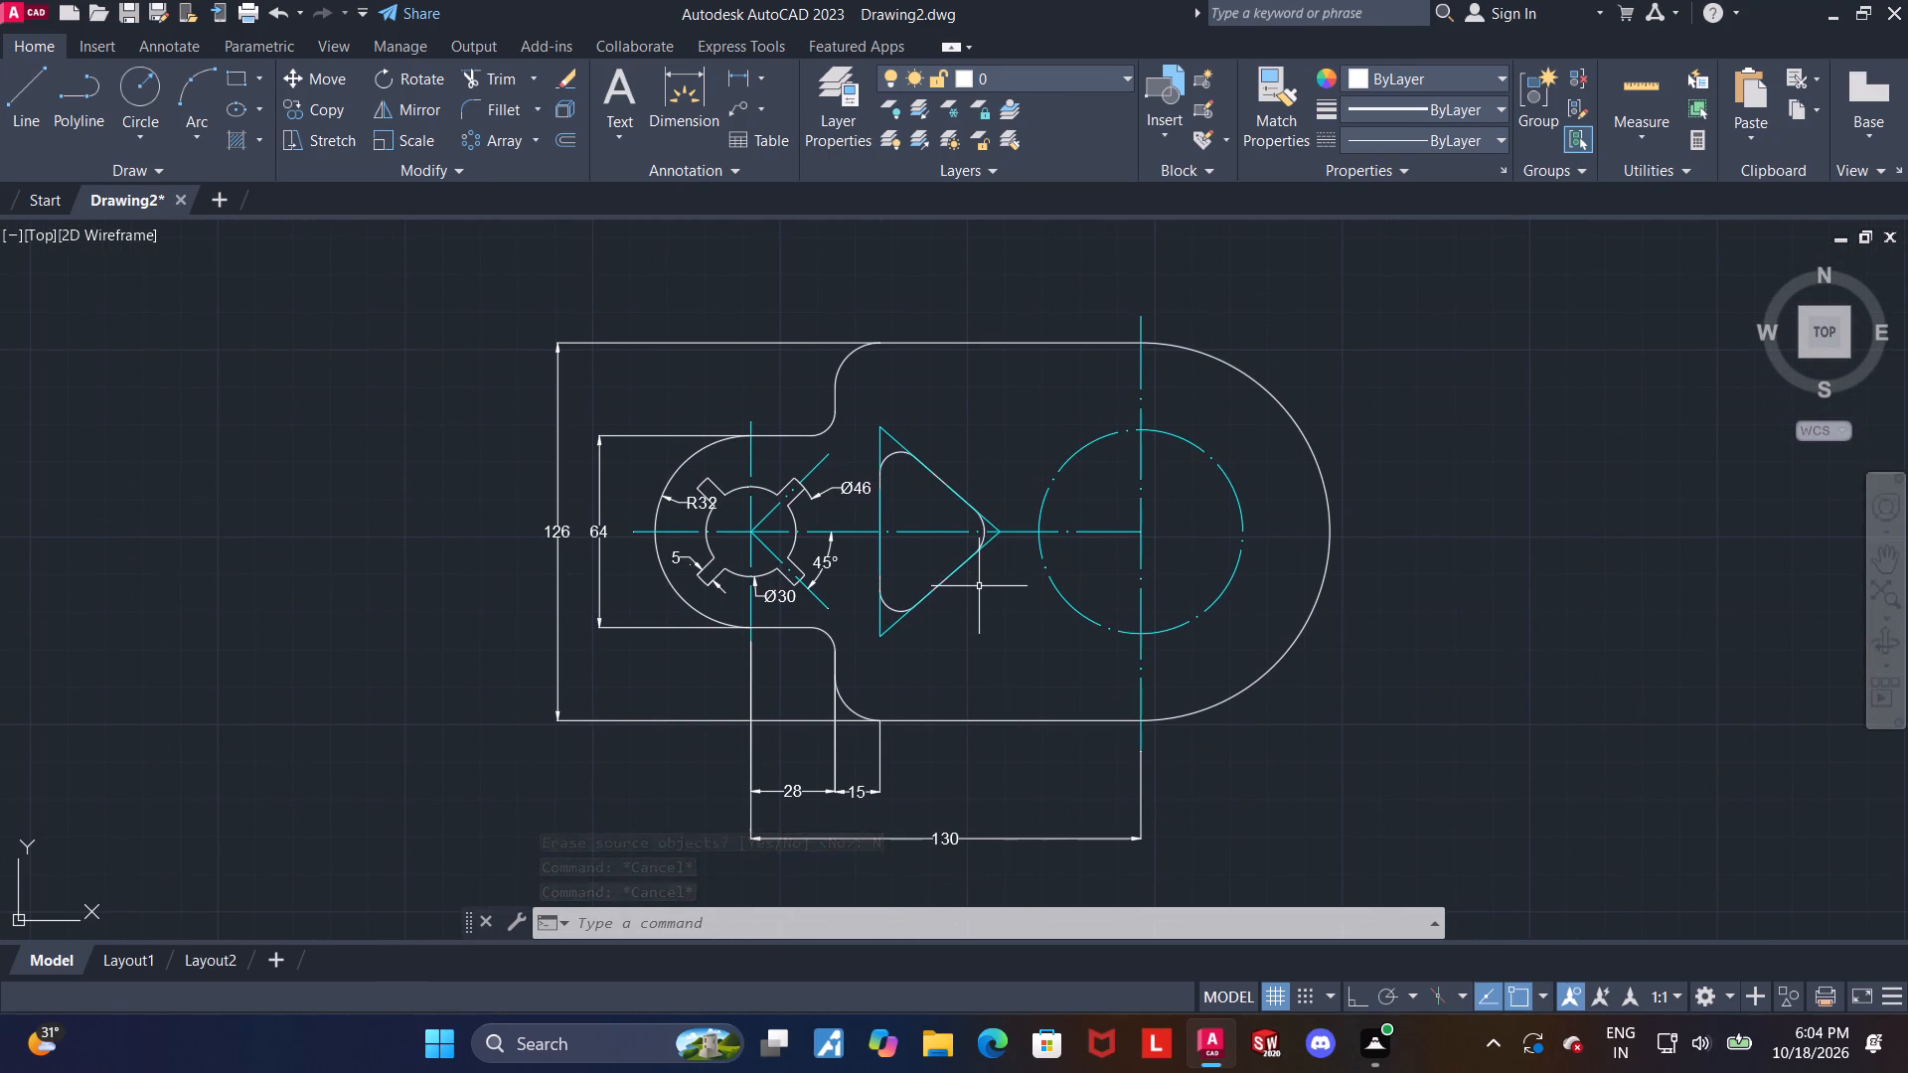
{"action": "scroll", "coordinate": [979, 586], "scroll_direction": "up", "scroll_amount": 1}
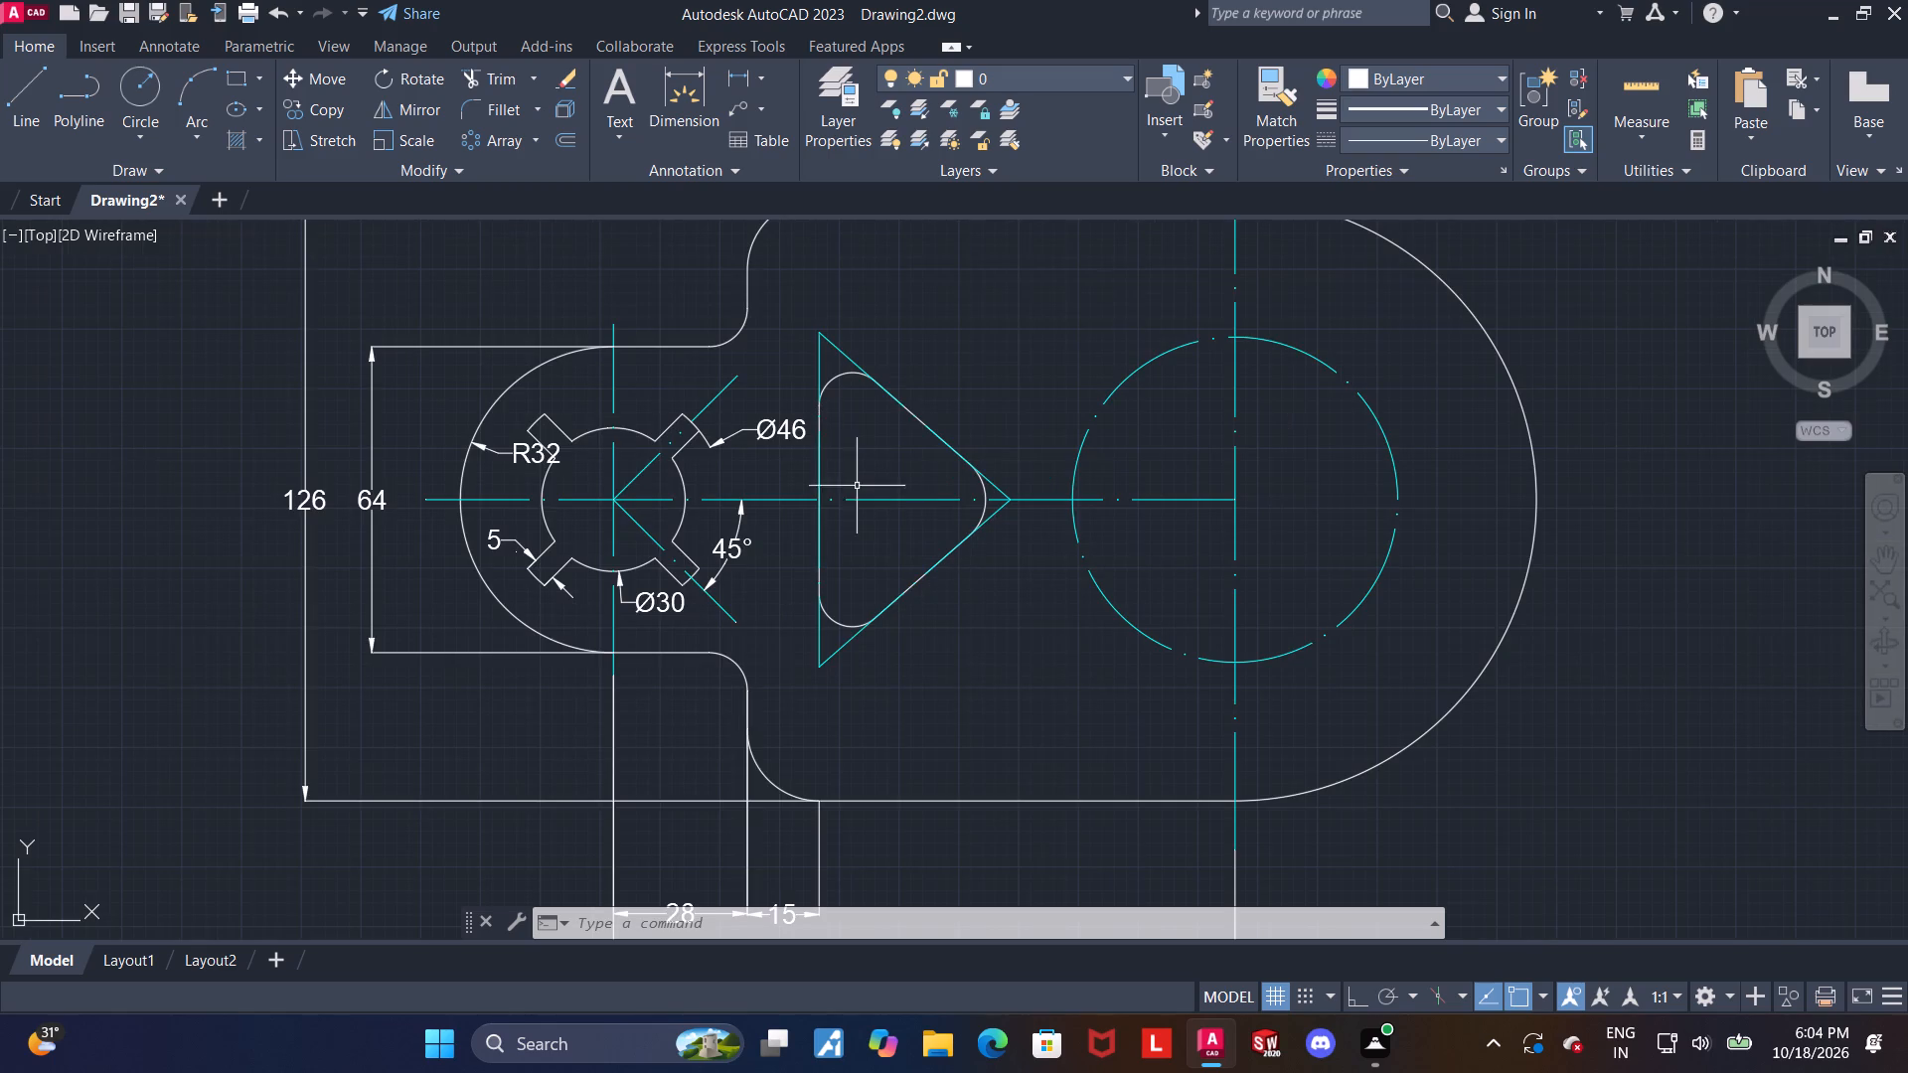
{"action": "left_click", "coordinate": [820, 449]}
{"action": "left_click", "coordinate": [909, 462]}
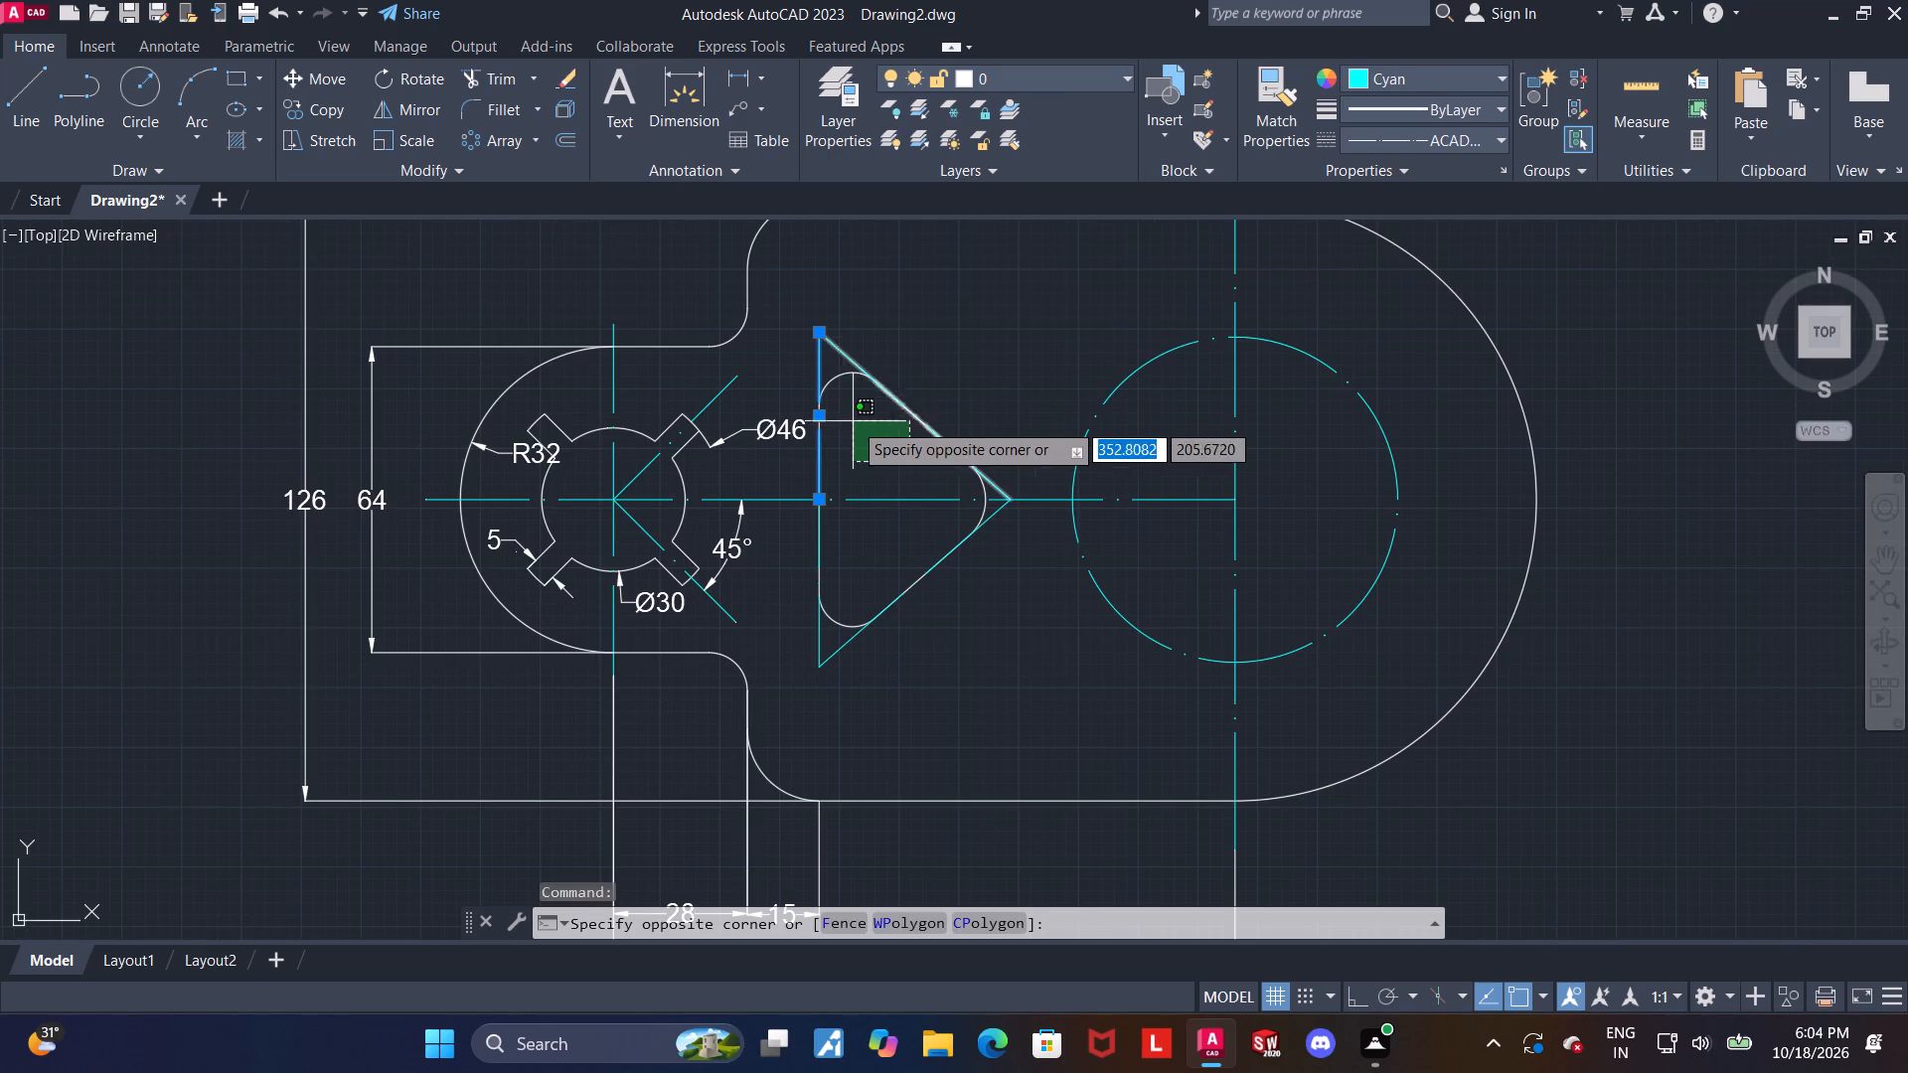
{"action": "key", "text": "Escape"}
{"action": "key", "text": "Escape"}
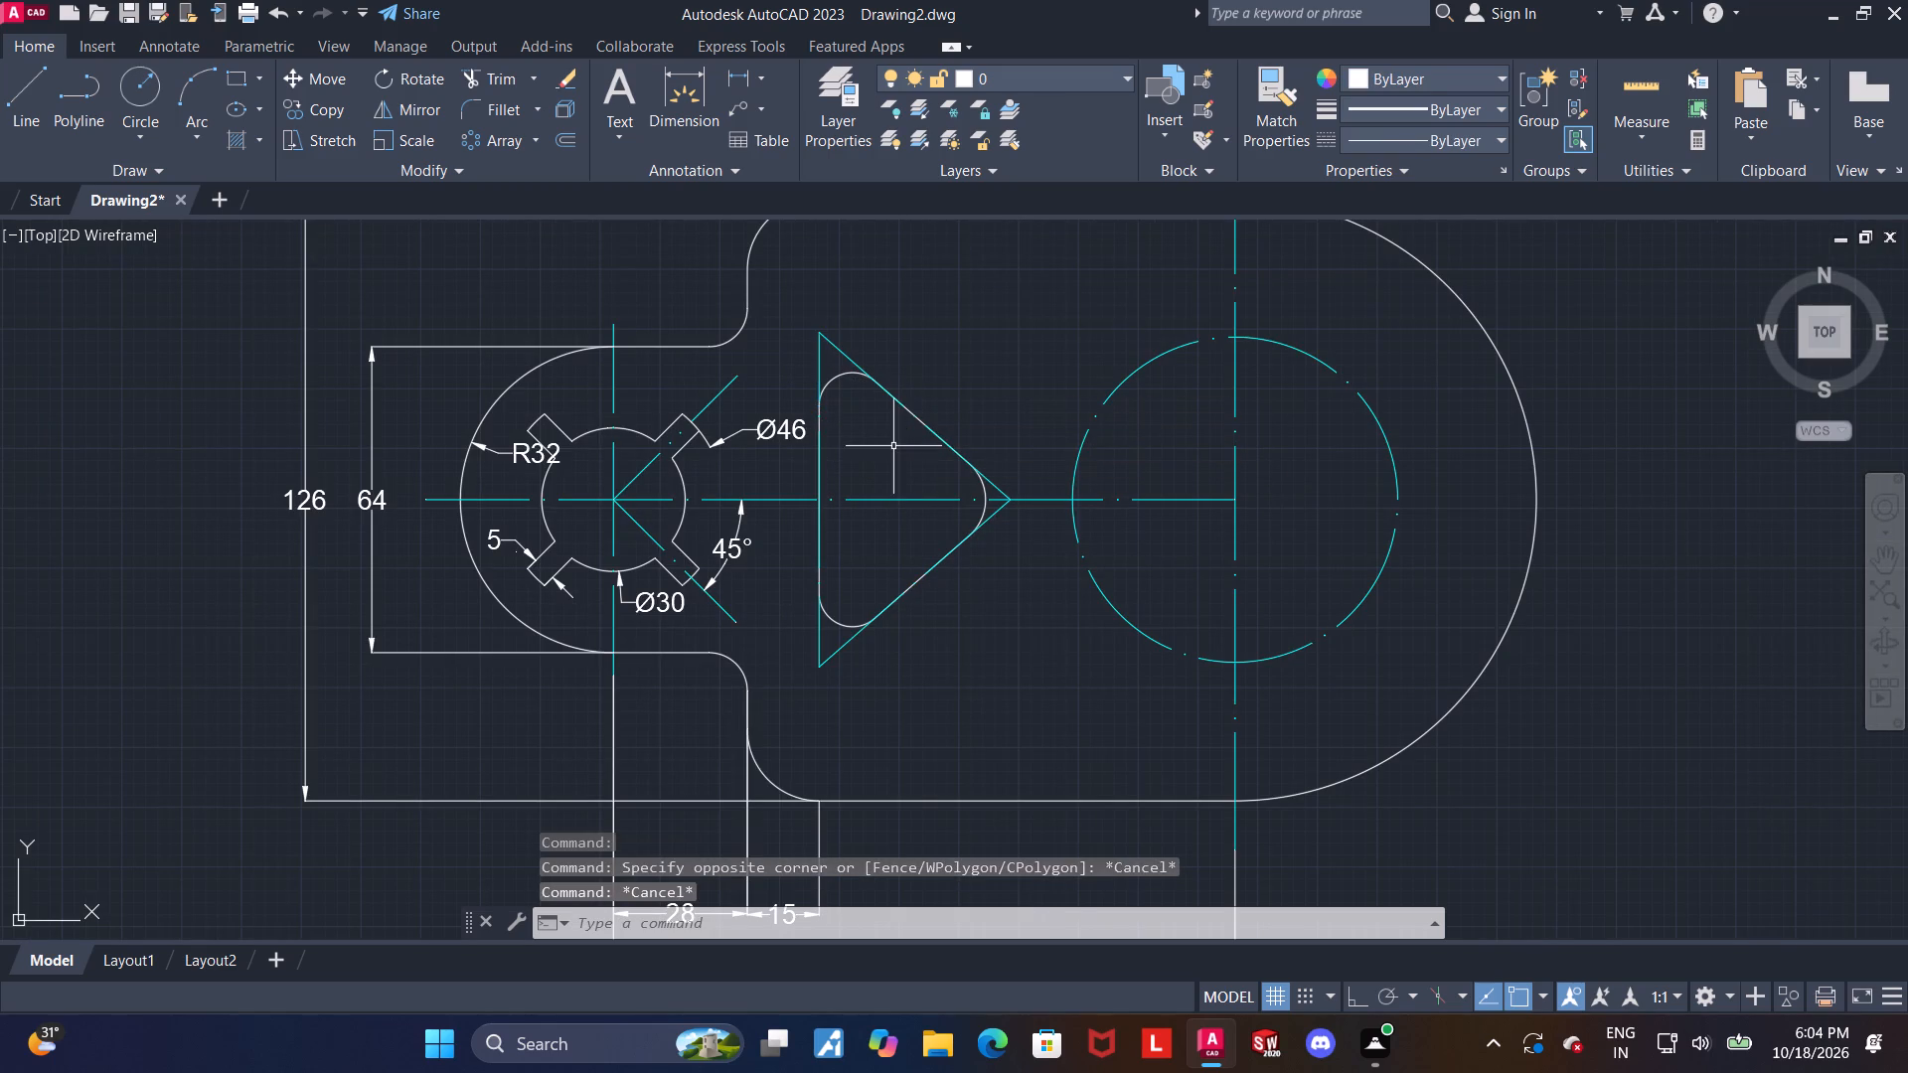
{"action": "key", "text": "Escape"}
Dimension the horizontal distance from the construction triangle's lower corner to its tip, in line with the 15 dimension below the part.
{"action": "scroll", "coordinate": [896, 446], "scroll_direction": "down", "scroll_amount": 1}
{"action": "middle_click_drag", "start_coordinate": [945, 605], "coordinate": [929, 518]}
{"action": "scroll", "coordinate": [929, 509], "scroll_direction": "up", "scroll_amount": 1}
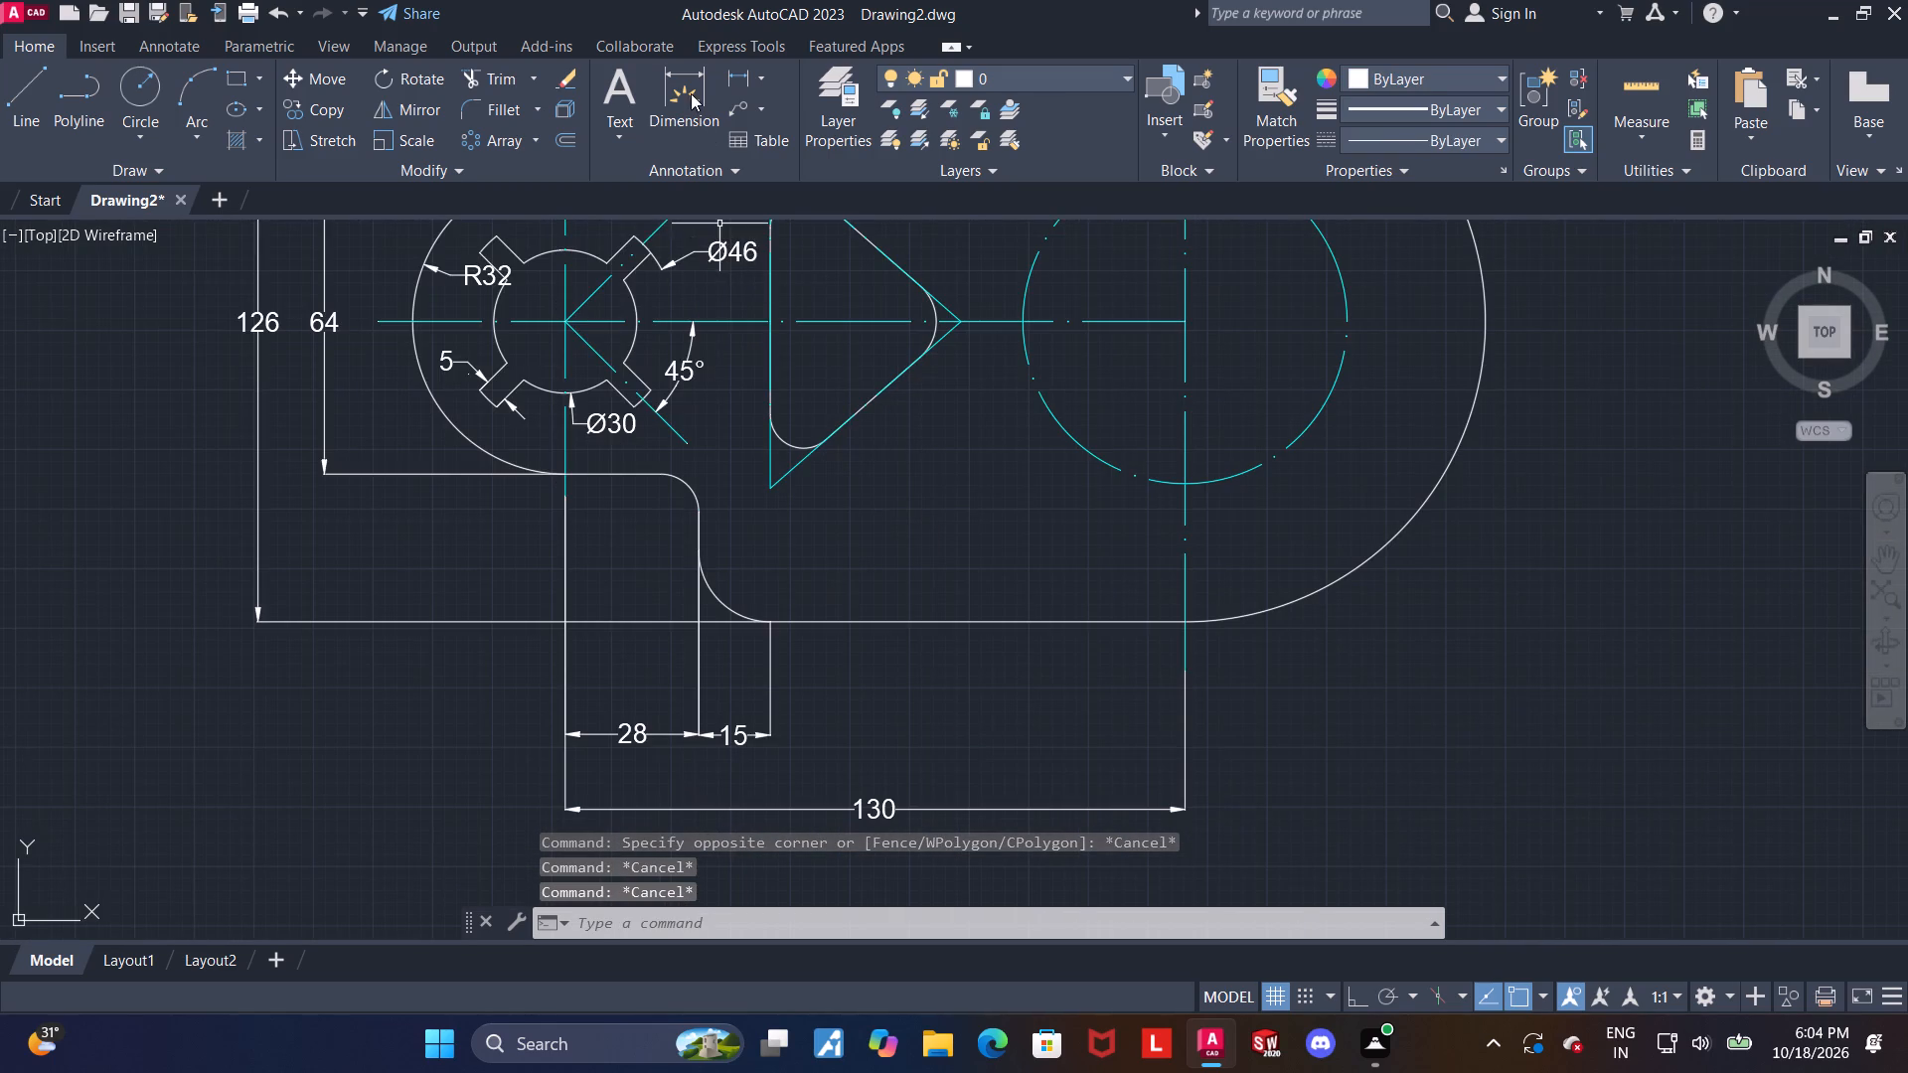
{"action": "left_click", "coordinate": [691, 93]}
{"action": "left_click", "coordinate": [768, 491]}
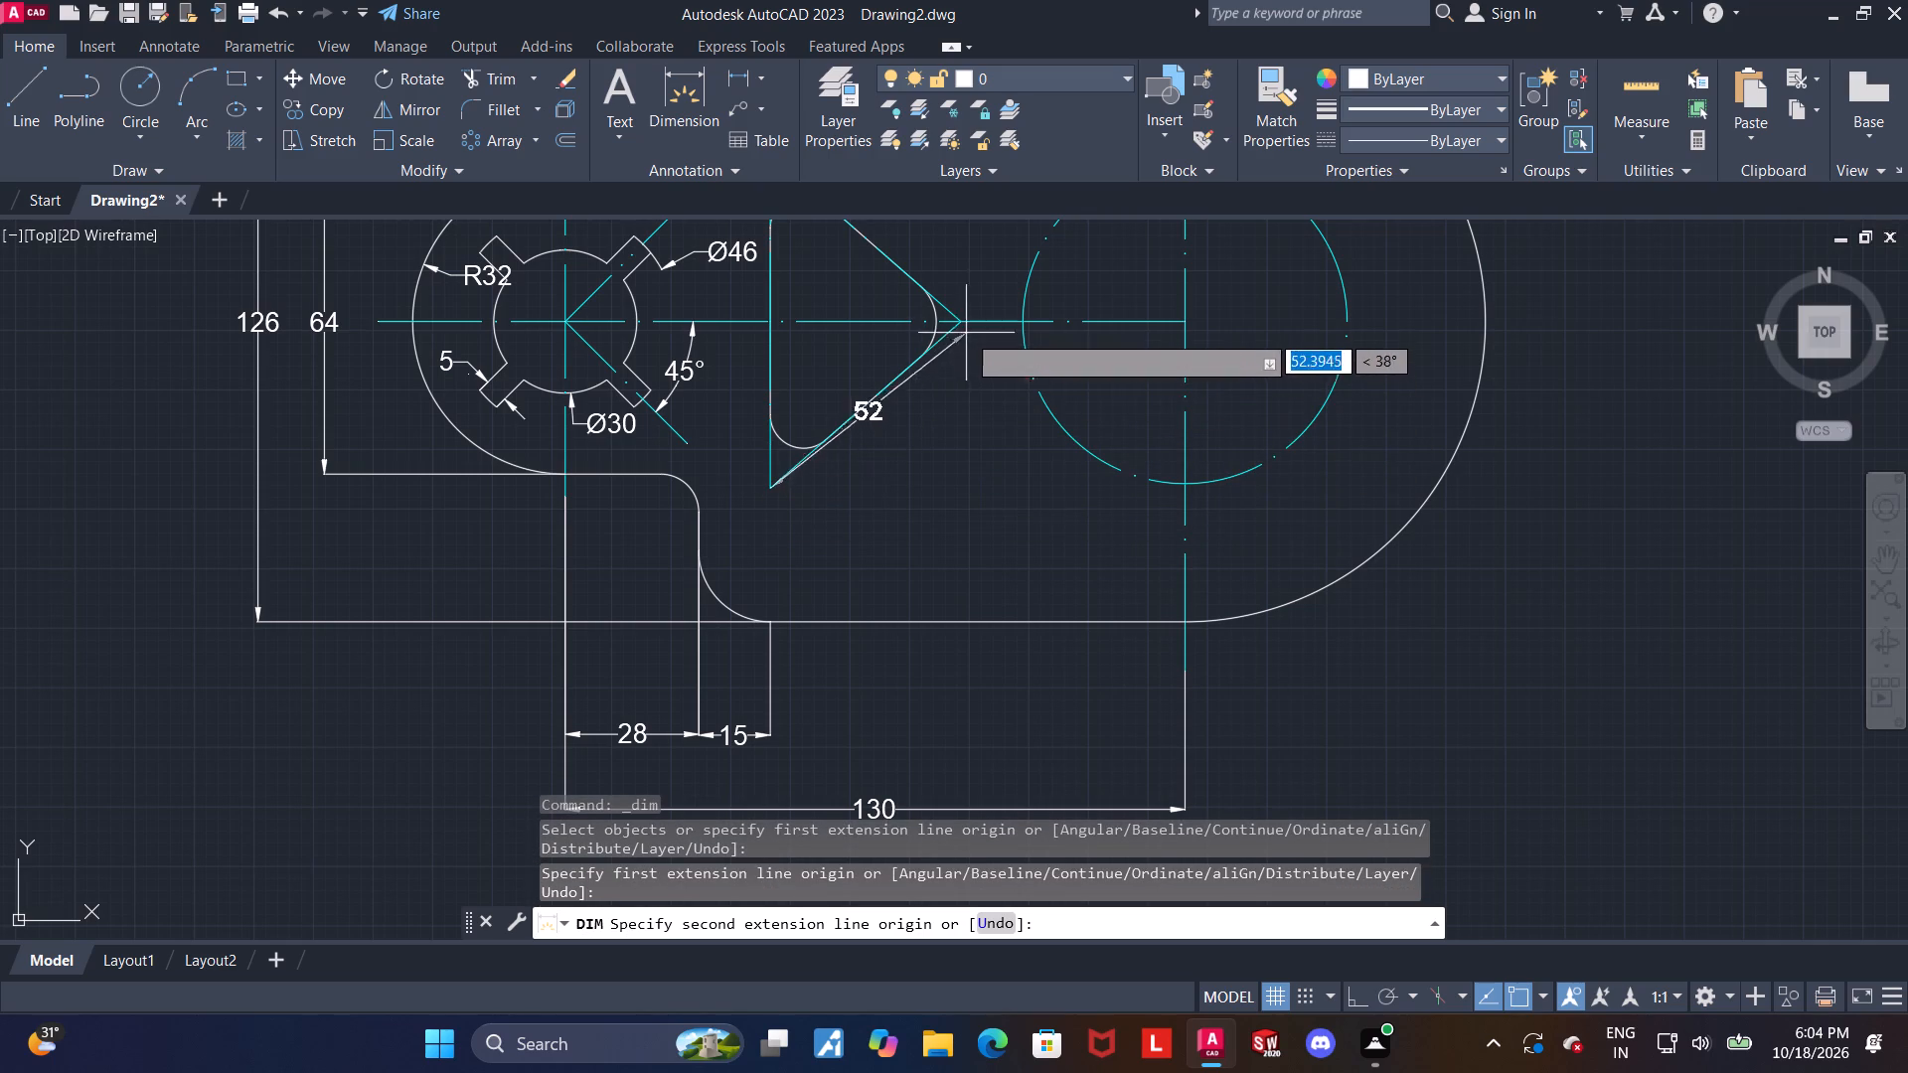
{"action": "left_click", "coordinate": [960, 323]}
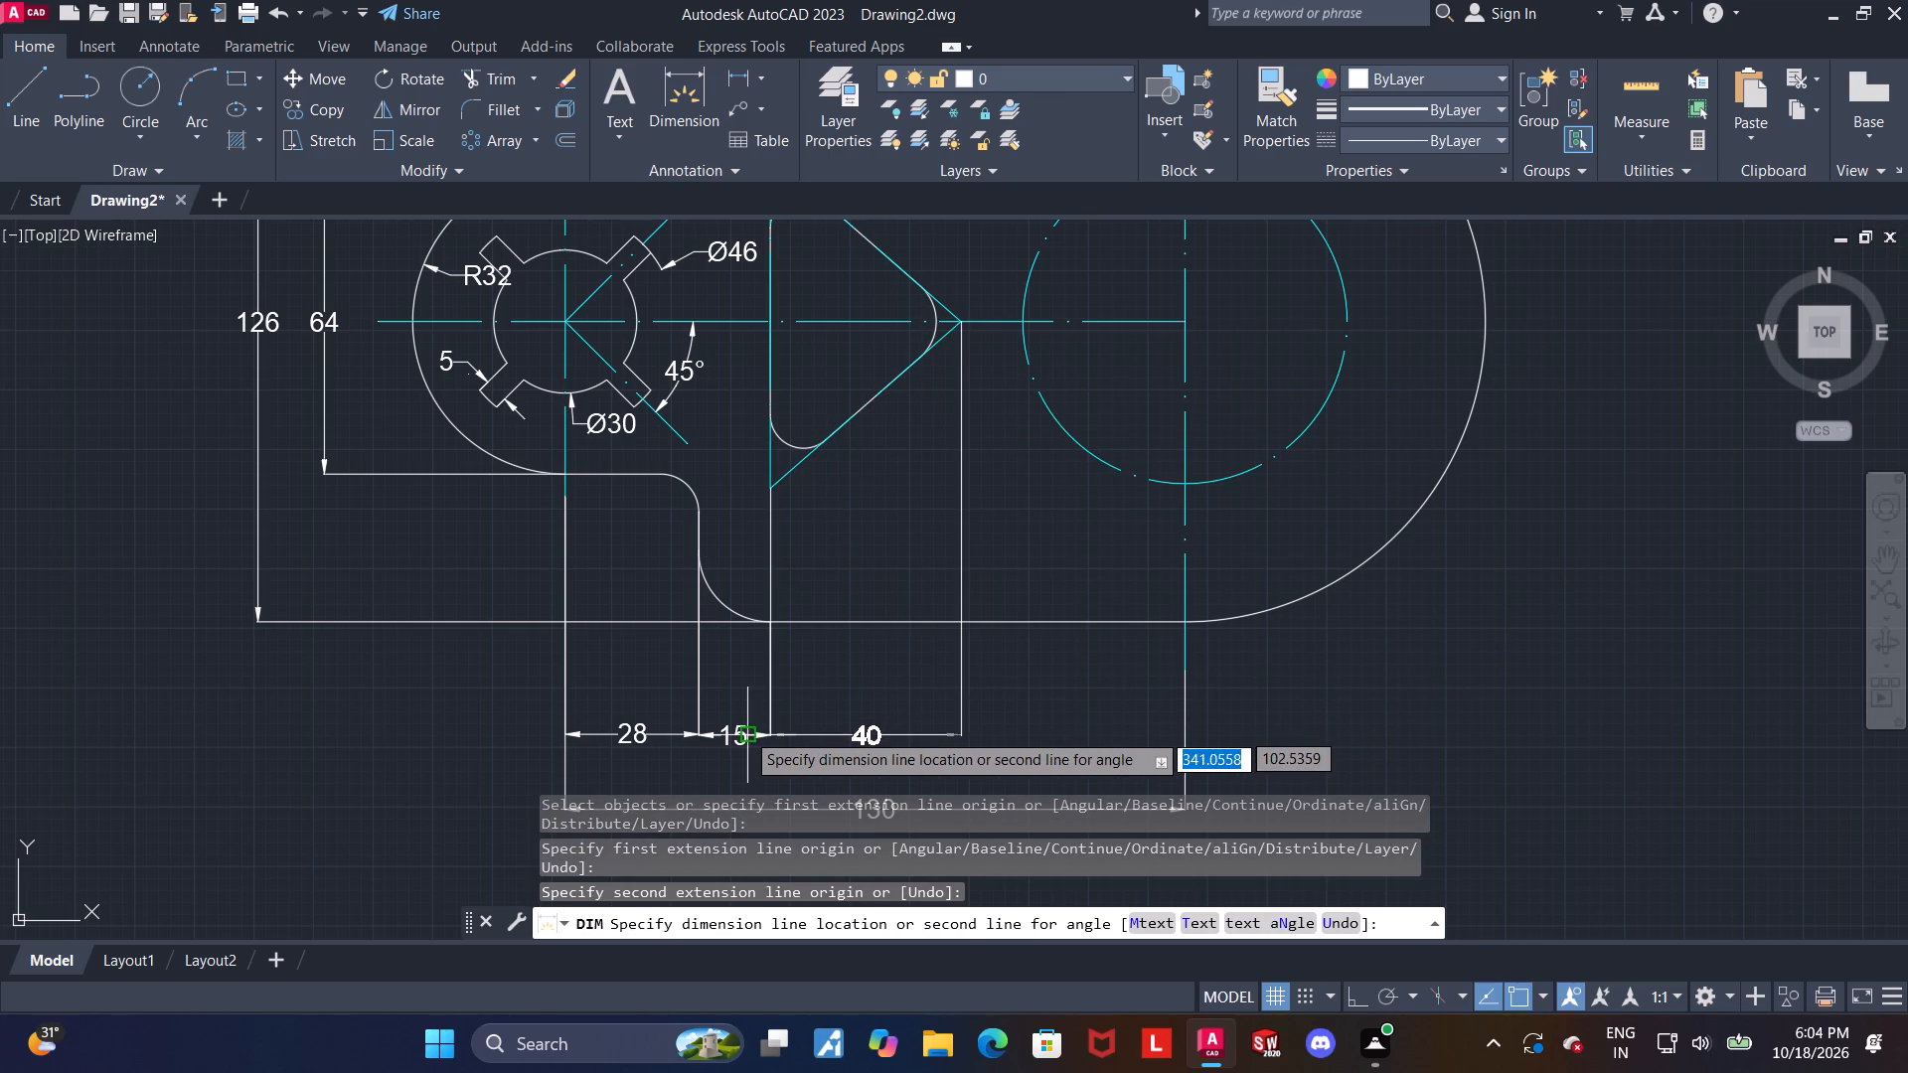
{"action": "left_click", "coordinate": [772, 732]}
{"action": "scroll", "coordinate": [940, 715], "scroll_direction": "down", "scroll_amount": 1}
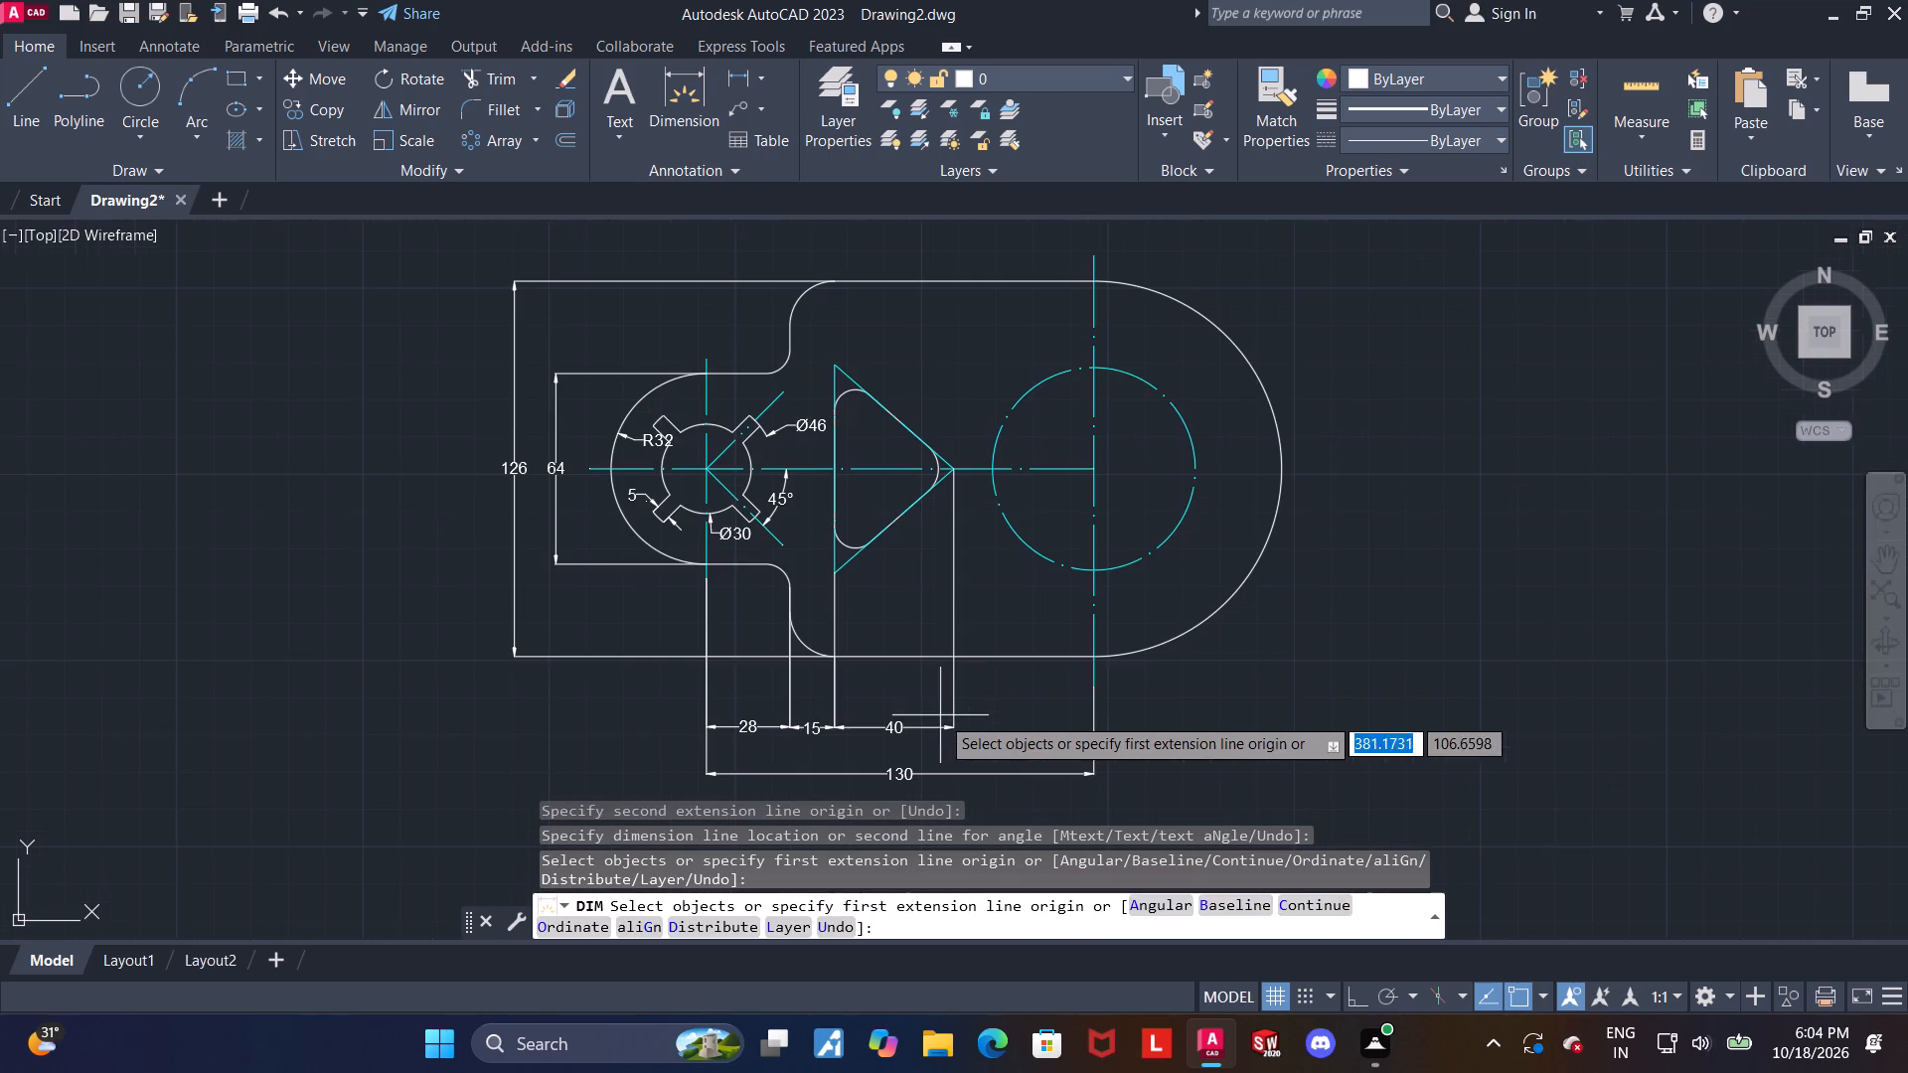
{"action": "middle_click_drag", "start_coordinate": [997, 691], "coordinate": [997, 712]}
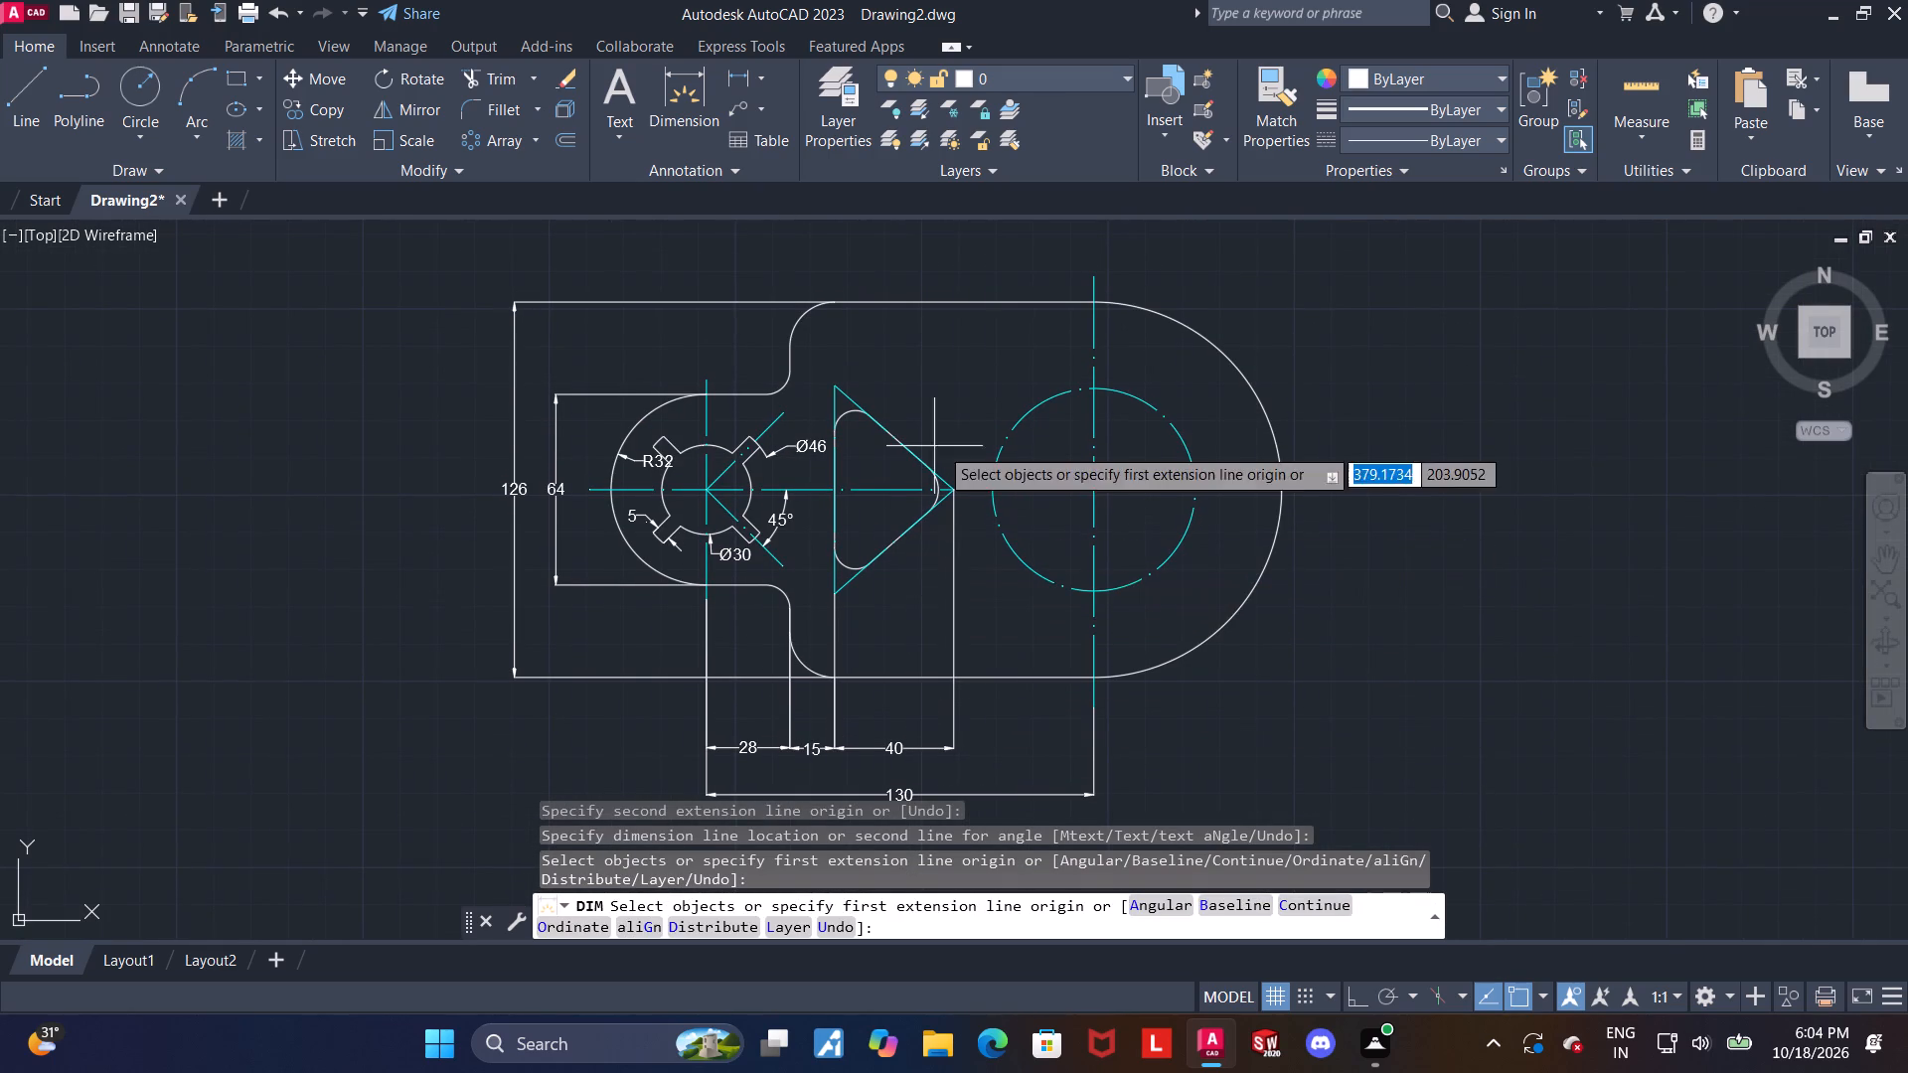
{"action": "key", "text": "Escape"}
{"action": "key", "text": "Escape"}
Dimension the construction triangle's vertical height between its upper and lower corners, placing the dimension just outside its vertical side.
{"action": "middle_click_drag", "start_coordinate": [878, 511], "coordinate": [890, 545]}
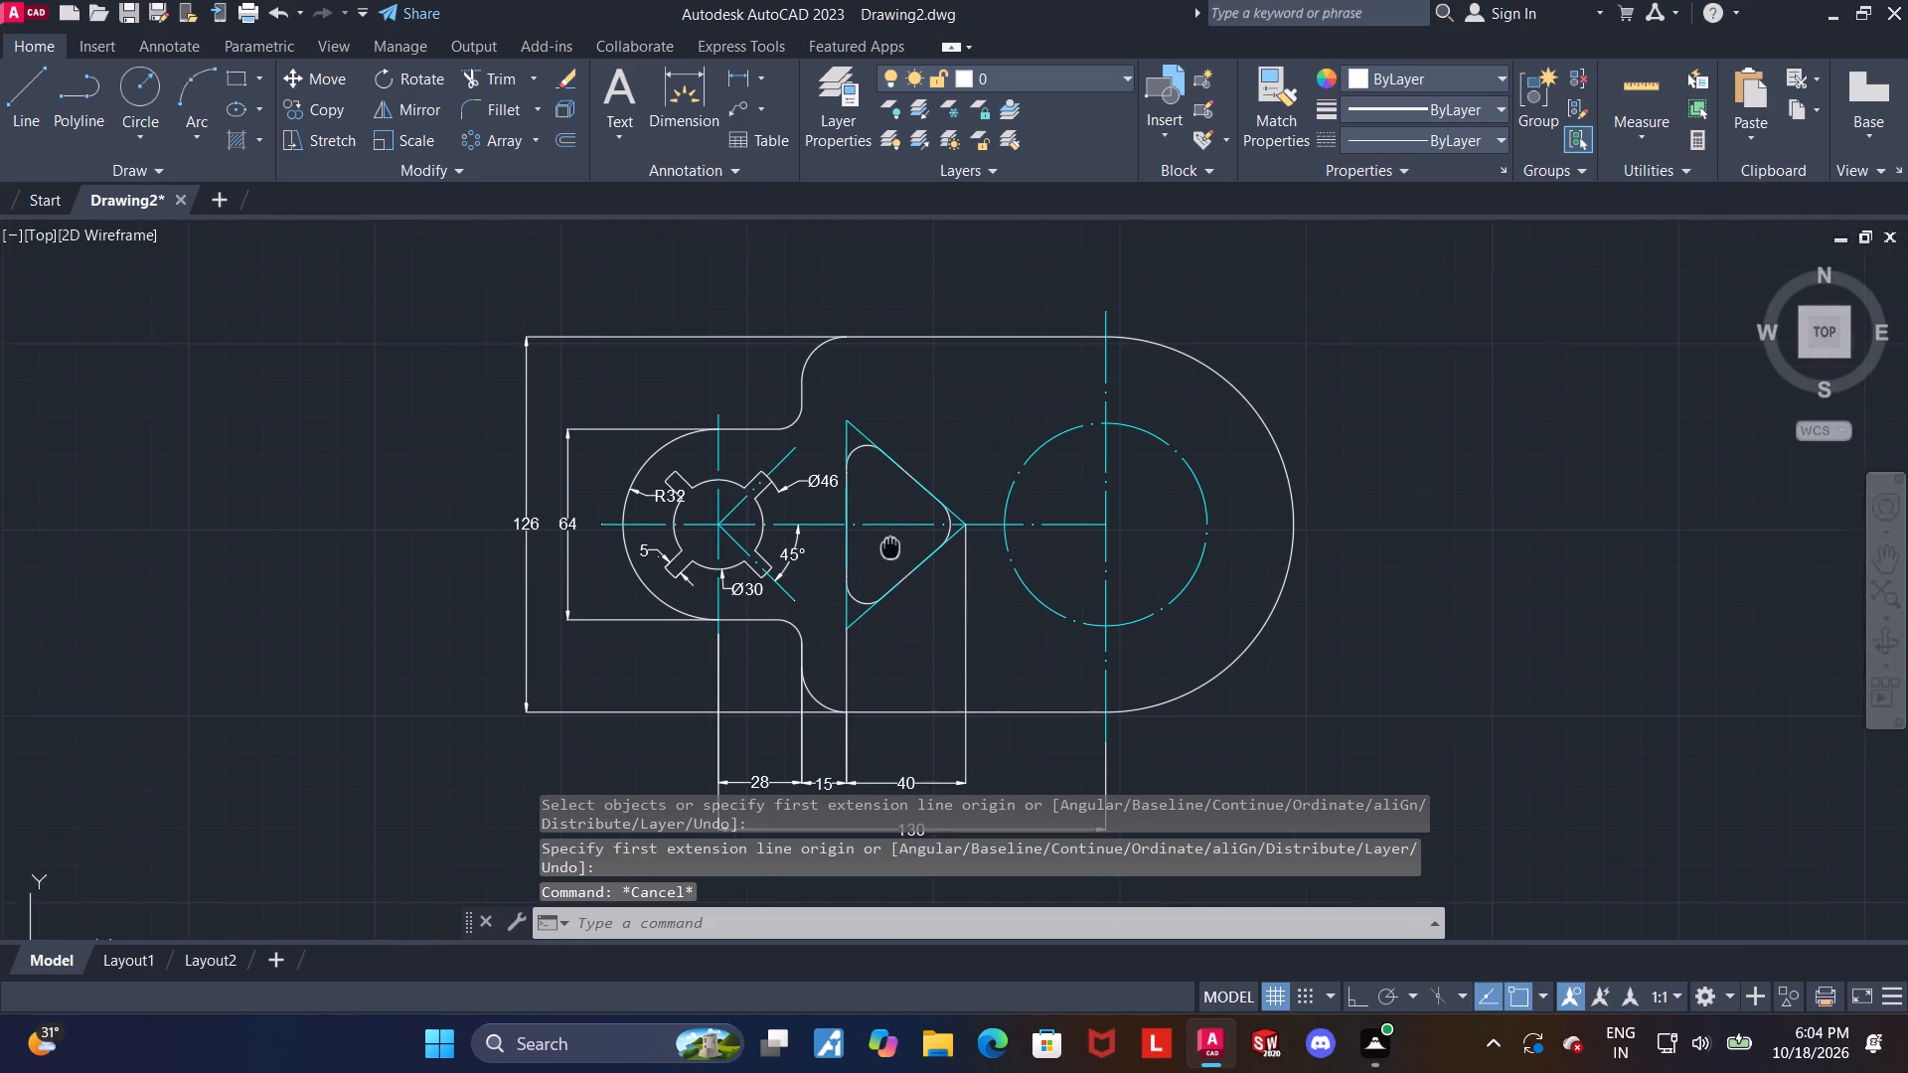
{"action": "middle_click_drag", "start_coordinate": [890, 545], "coordinate": [897, 568]}
{"action": "left_click", "coordinate": [665, 81]}
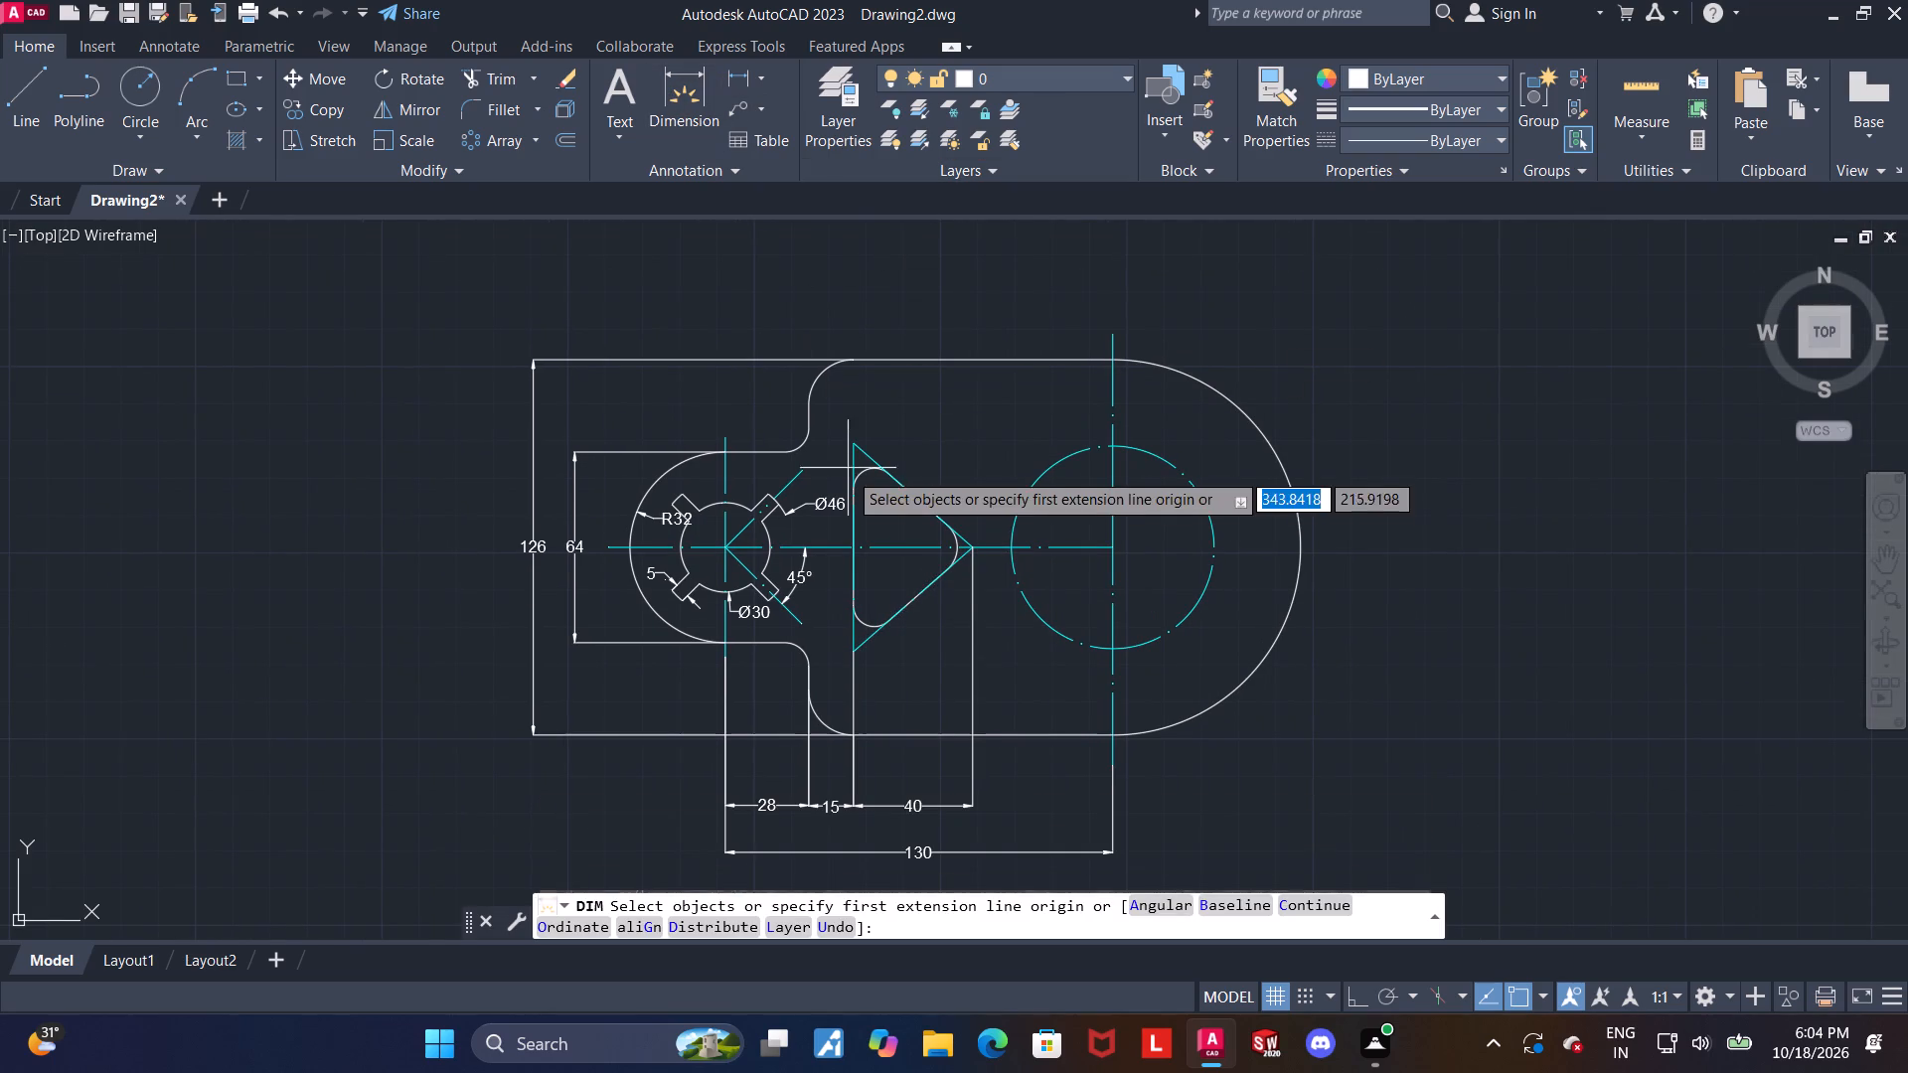
{"action": "left_click", "coordinate": [853, 445]}
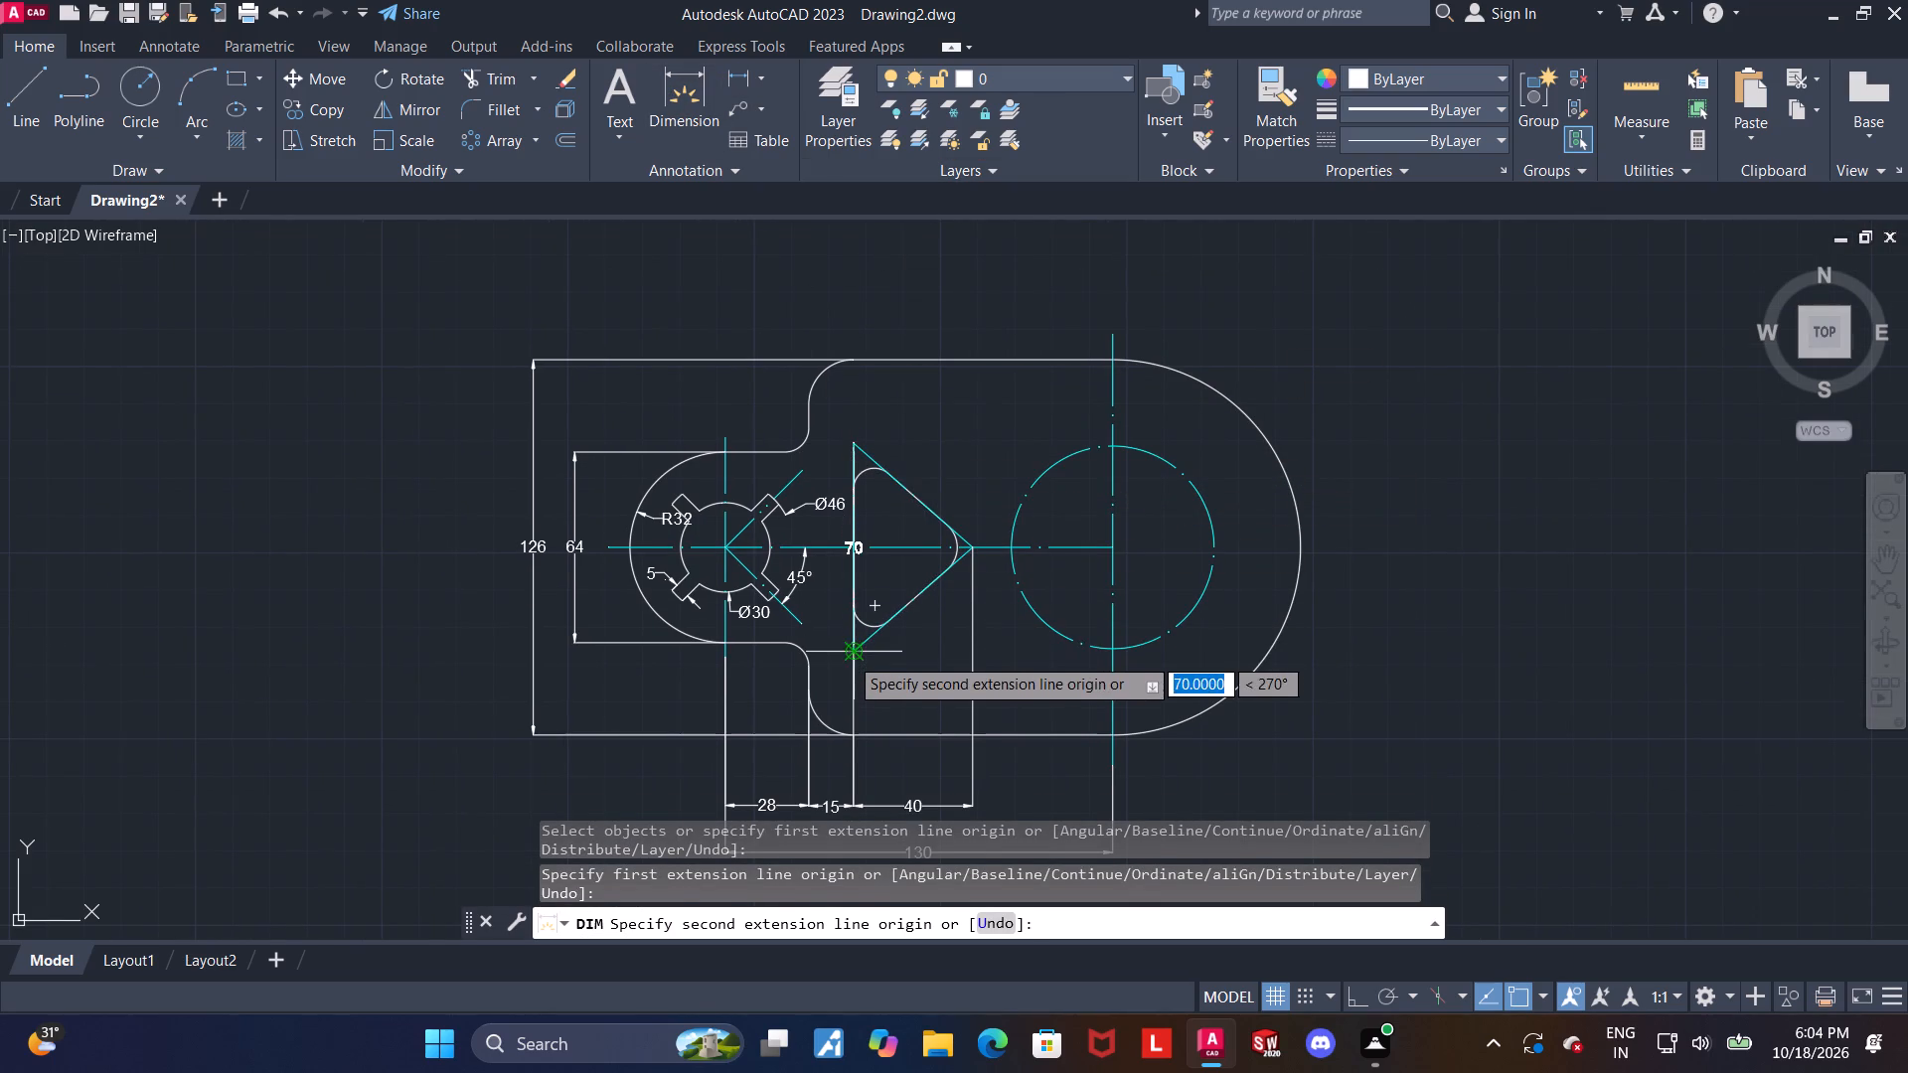
{"action": "left_click", "coordinate": [849, 656]}
{"action": "left_click", "coordinate": [838, 627]}
{"action": "key", "text": "Escape"}
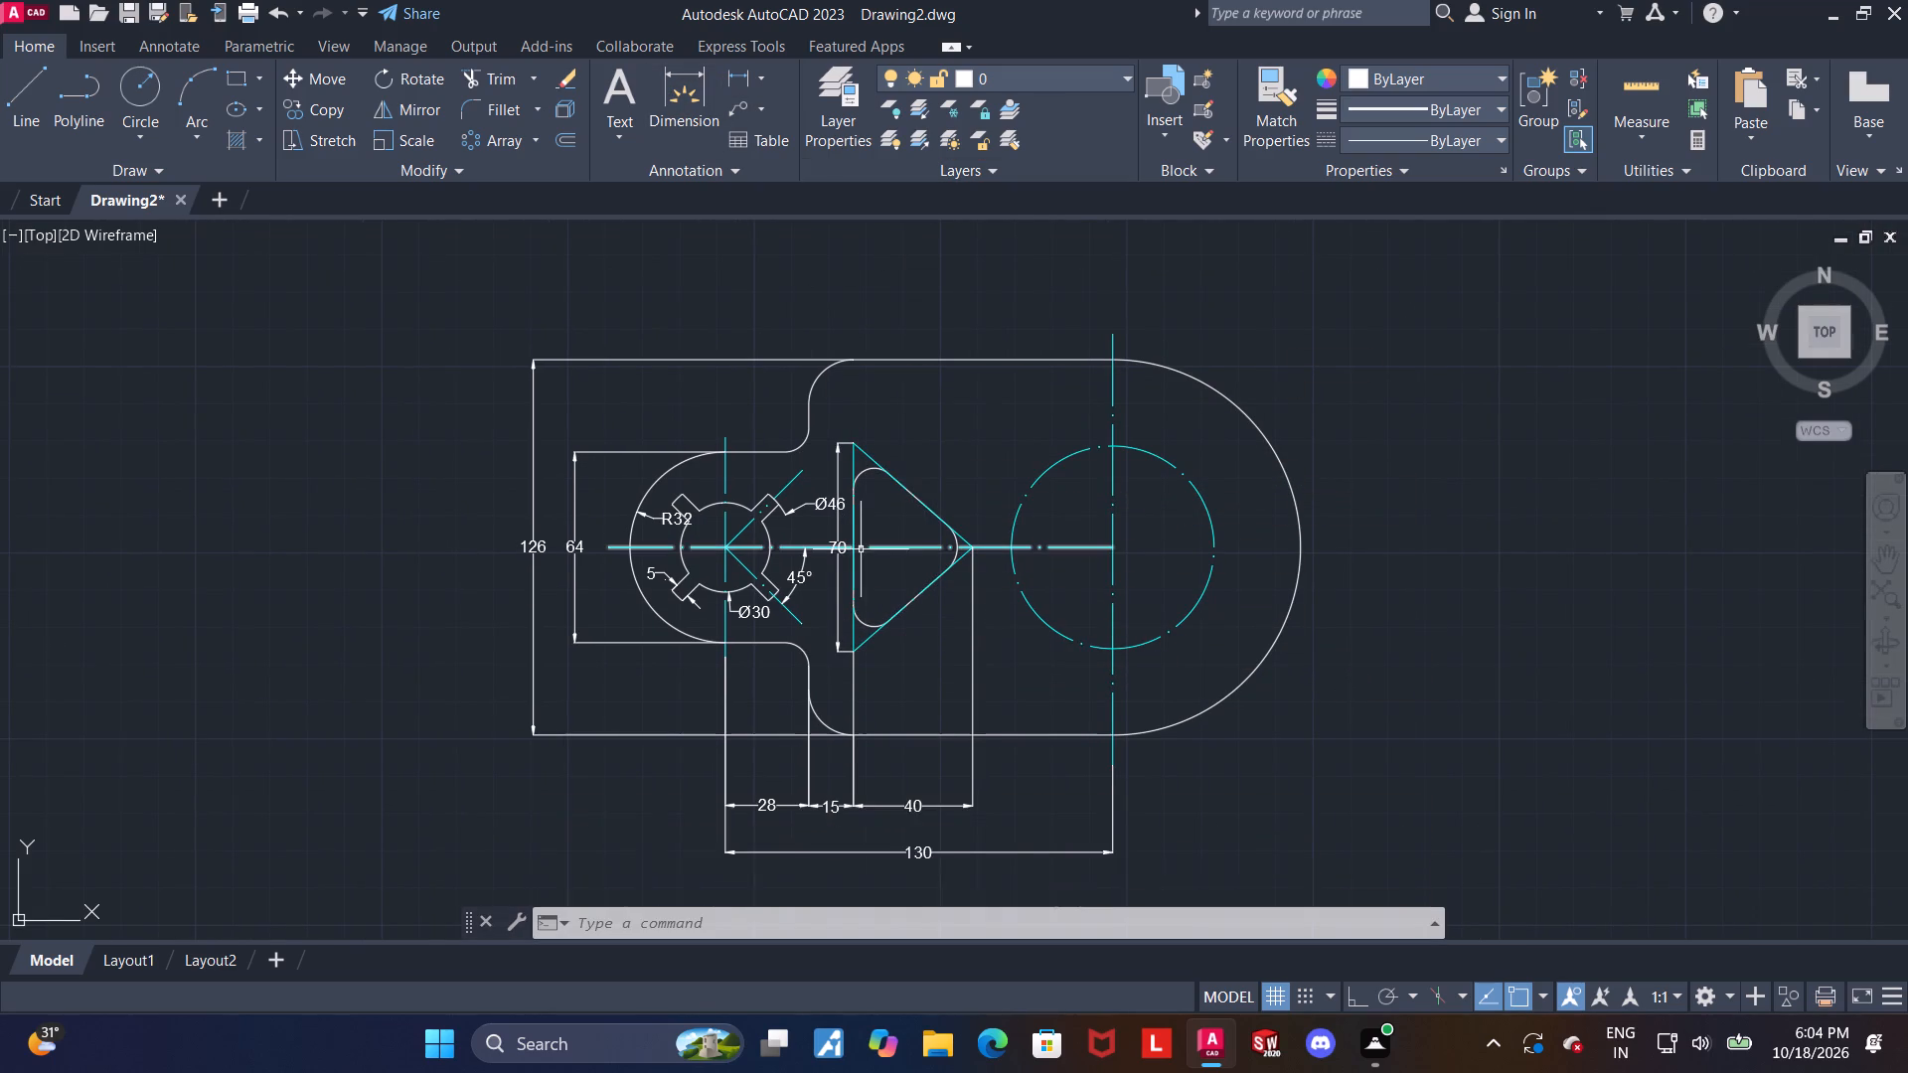
Move the Ø46 dimension text up and toward the slotted hole, clear of the triangle's height dimension line.
{"action": "scroll", "coordinate": [816, 522], "scroll_direction": "up", "scroll_amount": 3}
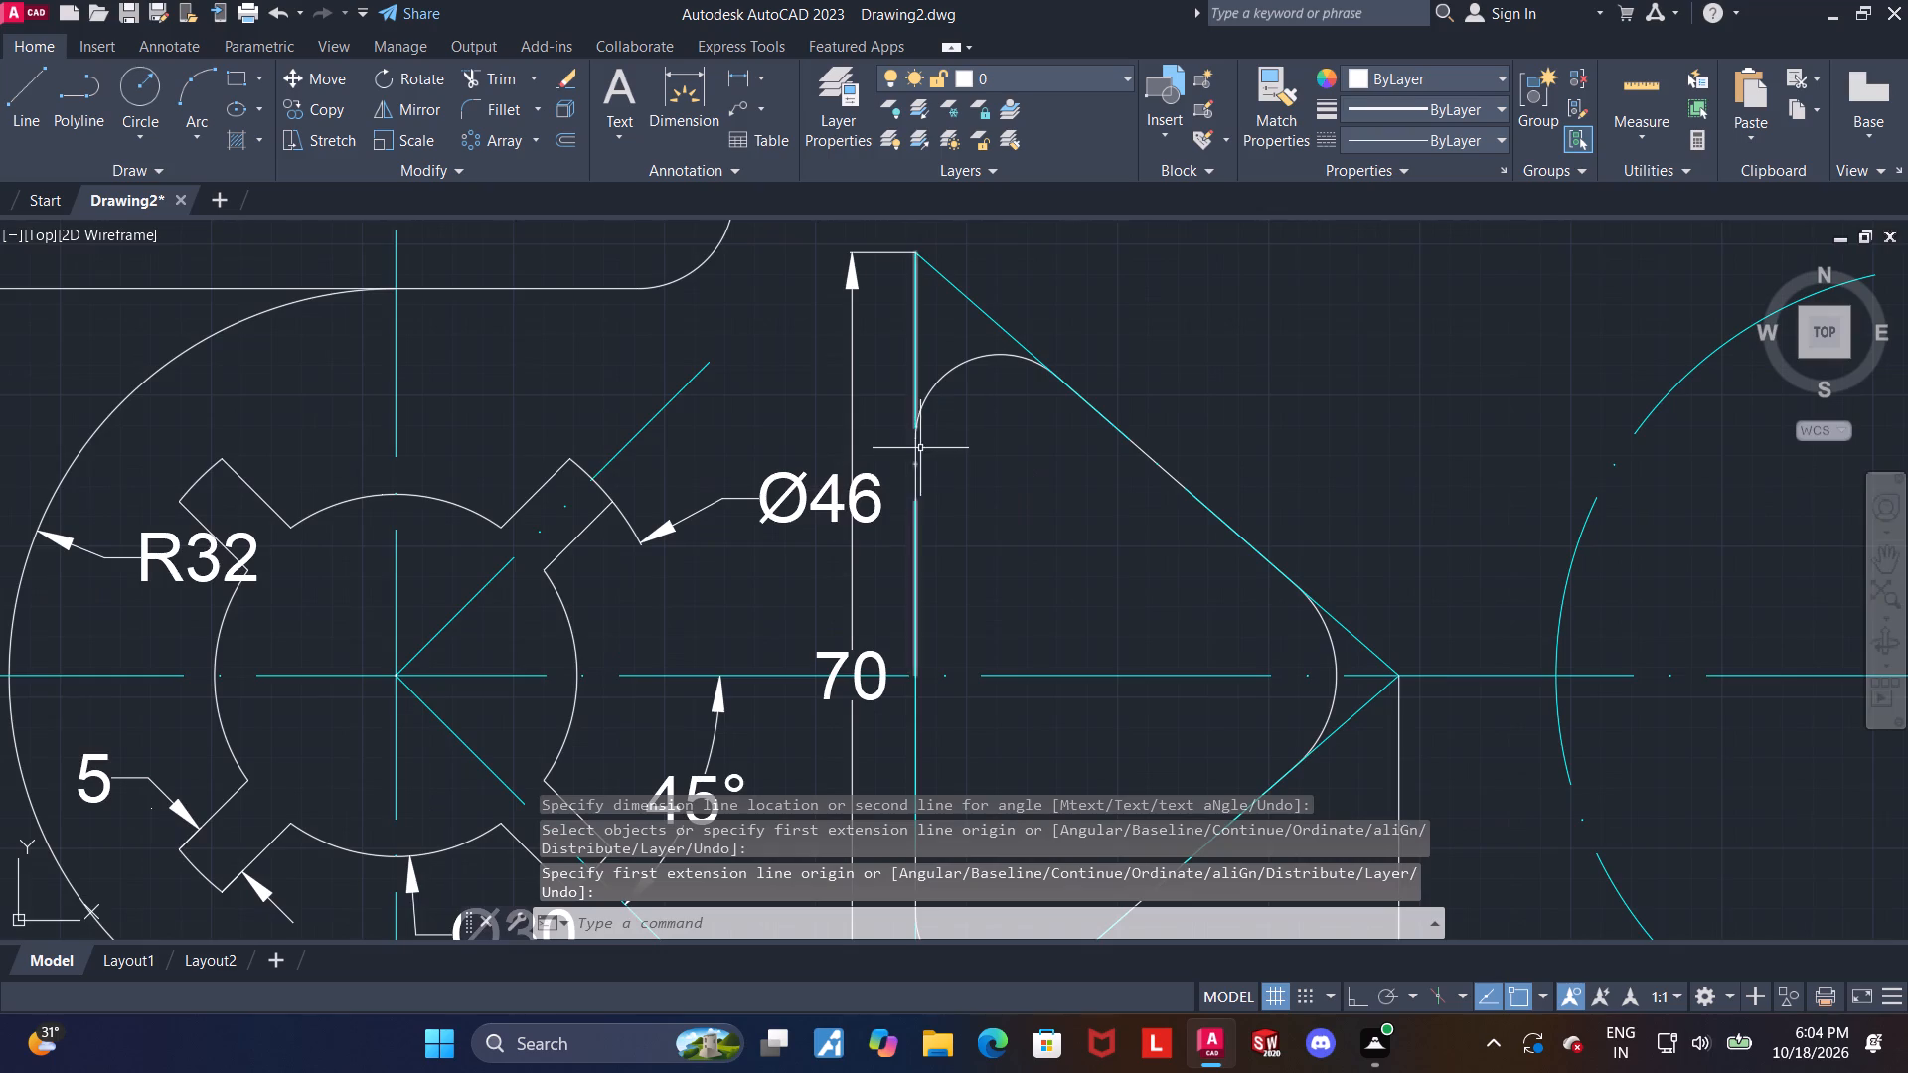
{"action": "scroll", "coordinate": [920, 448], "scroll_direction": "up", "scroll_amount": 1}
{"action": "key", "text": "Escape"}
{"action": "scroll", "coordinate": [728, 520], "scroll_direction": "down", "scroll_amount": 3}
{"action": "scroll", "coordinate": [647, 497], "scroll_direction": "up", "scroll_amount": 1}
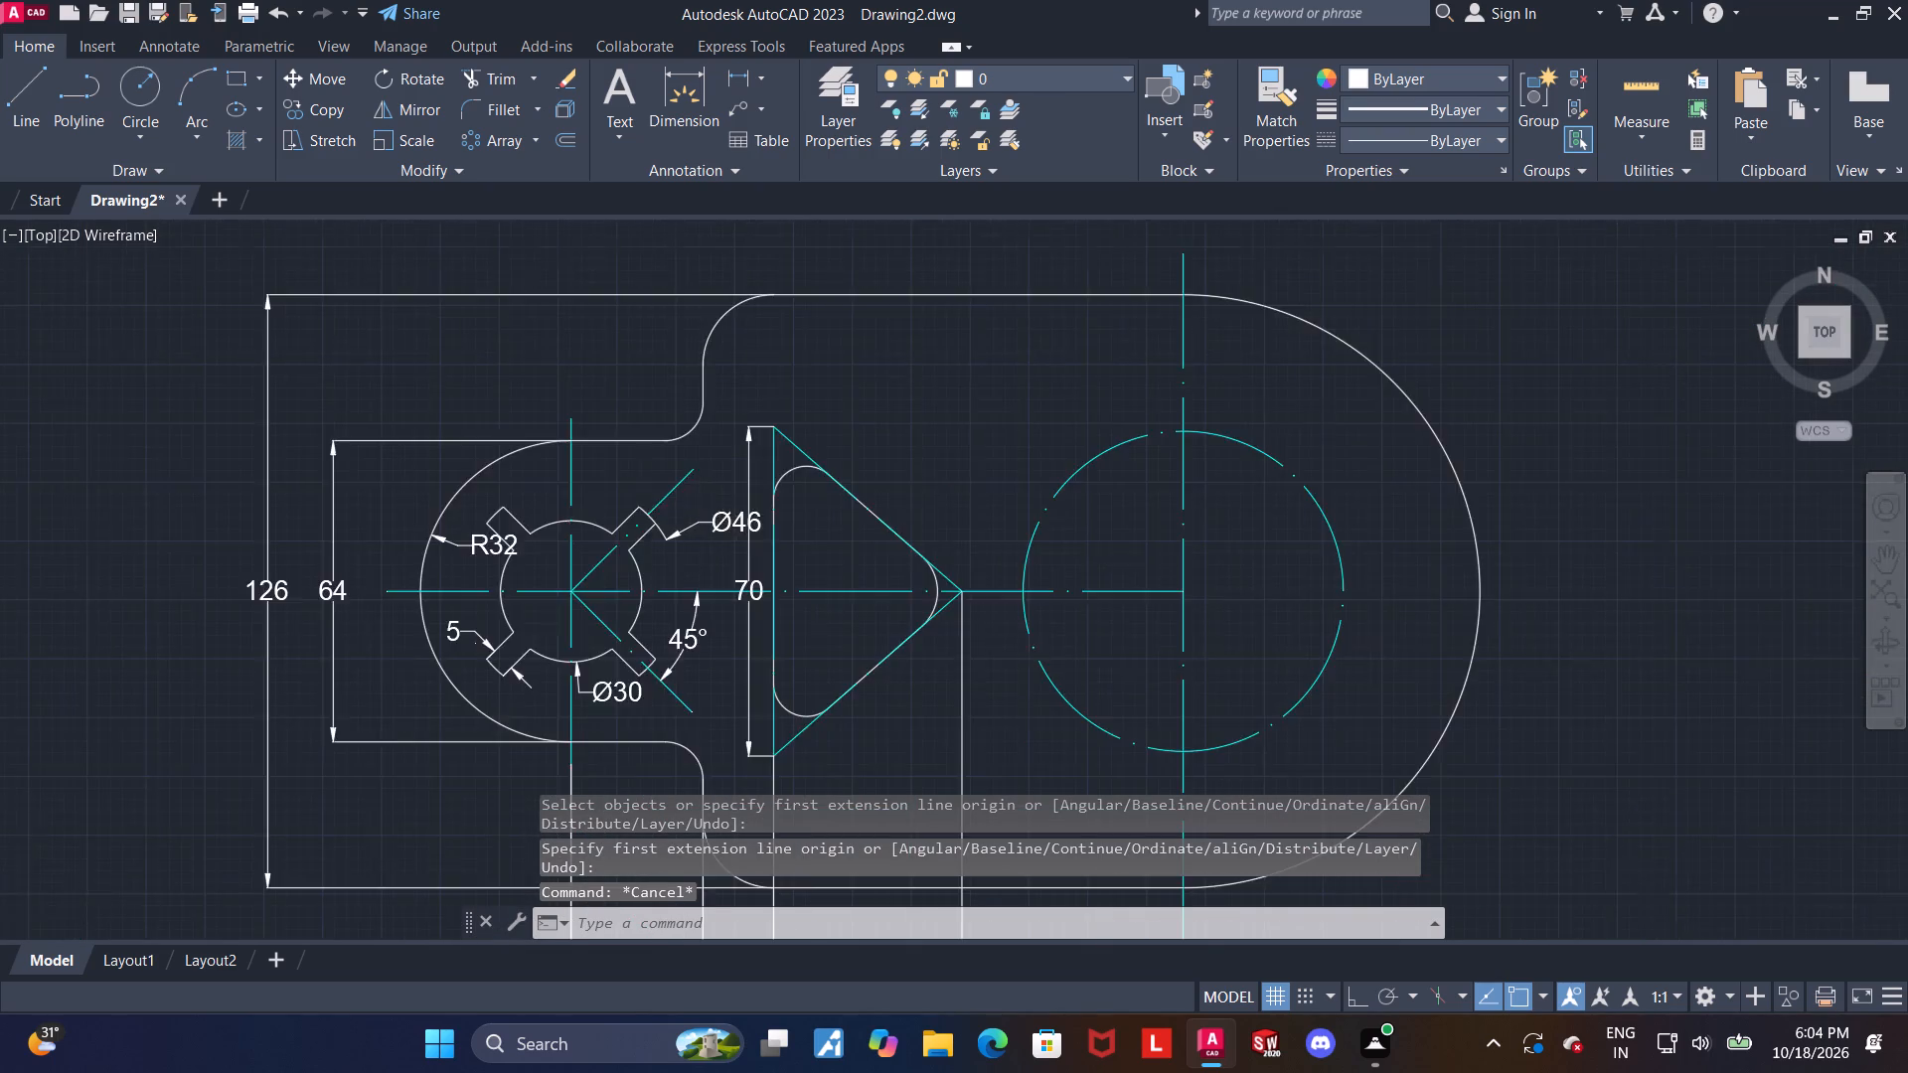
{"action": "scroll", "coordinate": [647, 497], "scroll_direction": "up", "scroll_amount": 1}
{"action": "left_click", "coordinate": [827, 557]}
{"action": "key", "text": "Escape"}
{"action": "left_click", "coordinate": [858, 559]}
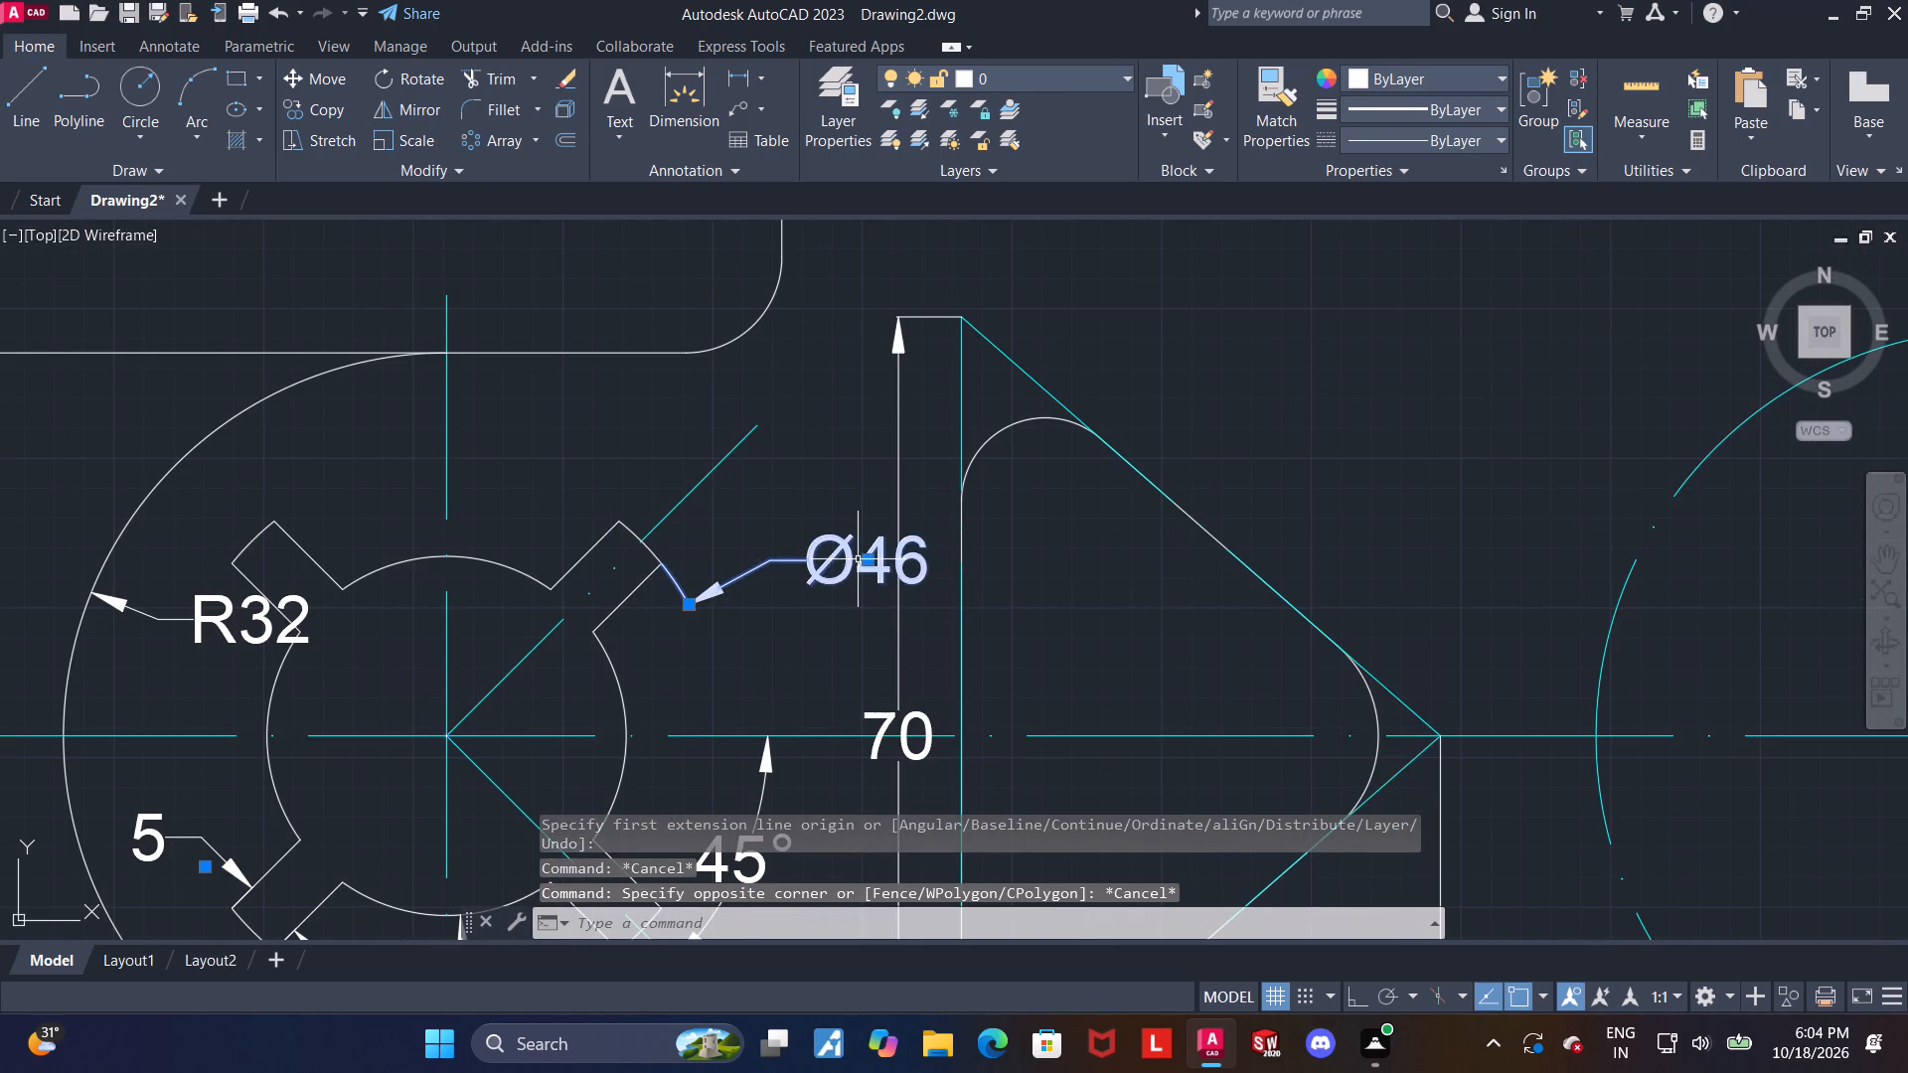
{"action": "left_click", "coordinate": [873, 565]}
{"action": "left_click", "coordinate": [705, 516]}
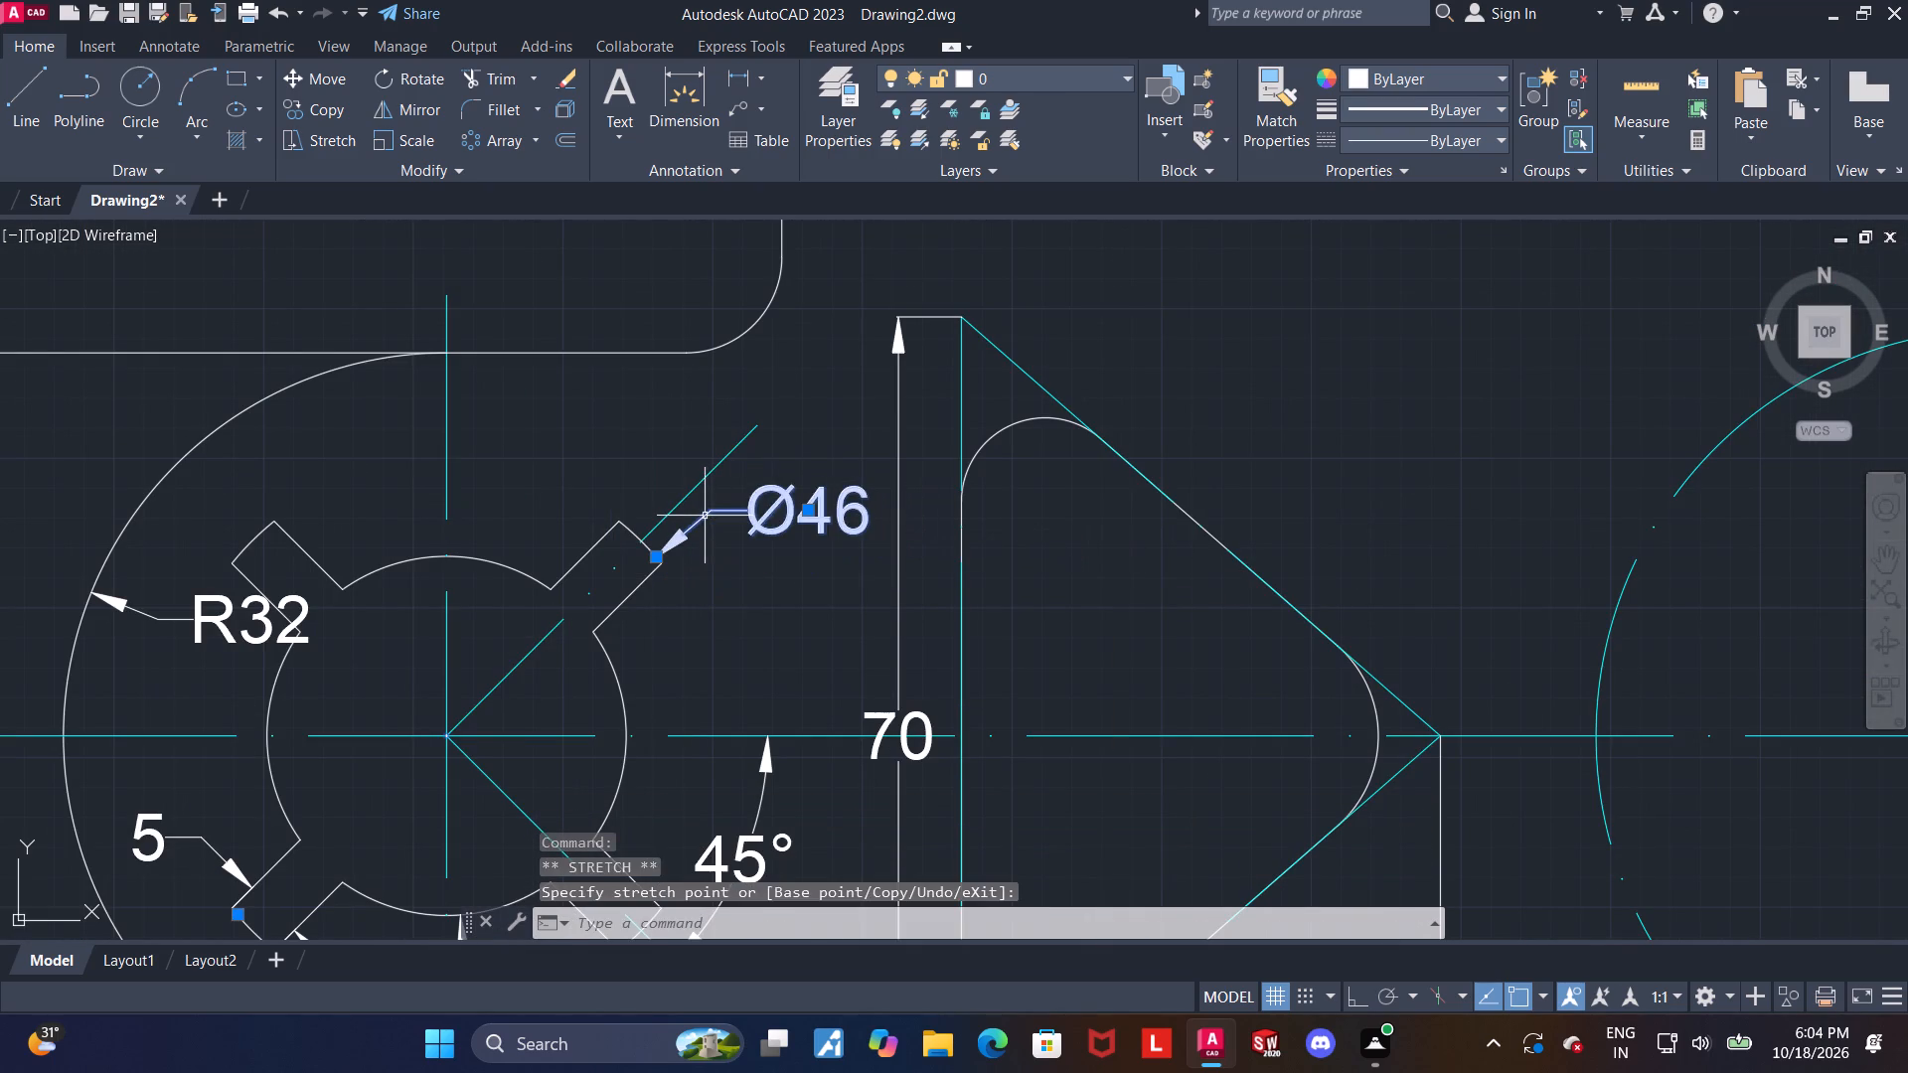
{"action": "key", "text": "Escape"}
Move the text of the triangle's 70 height dimension up along its dimension line, above the horizontal centreline.
{"action": "scroll", "coordinate": [910, 538], "scroll_direction": "down", "scroll_amount": 1}
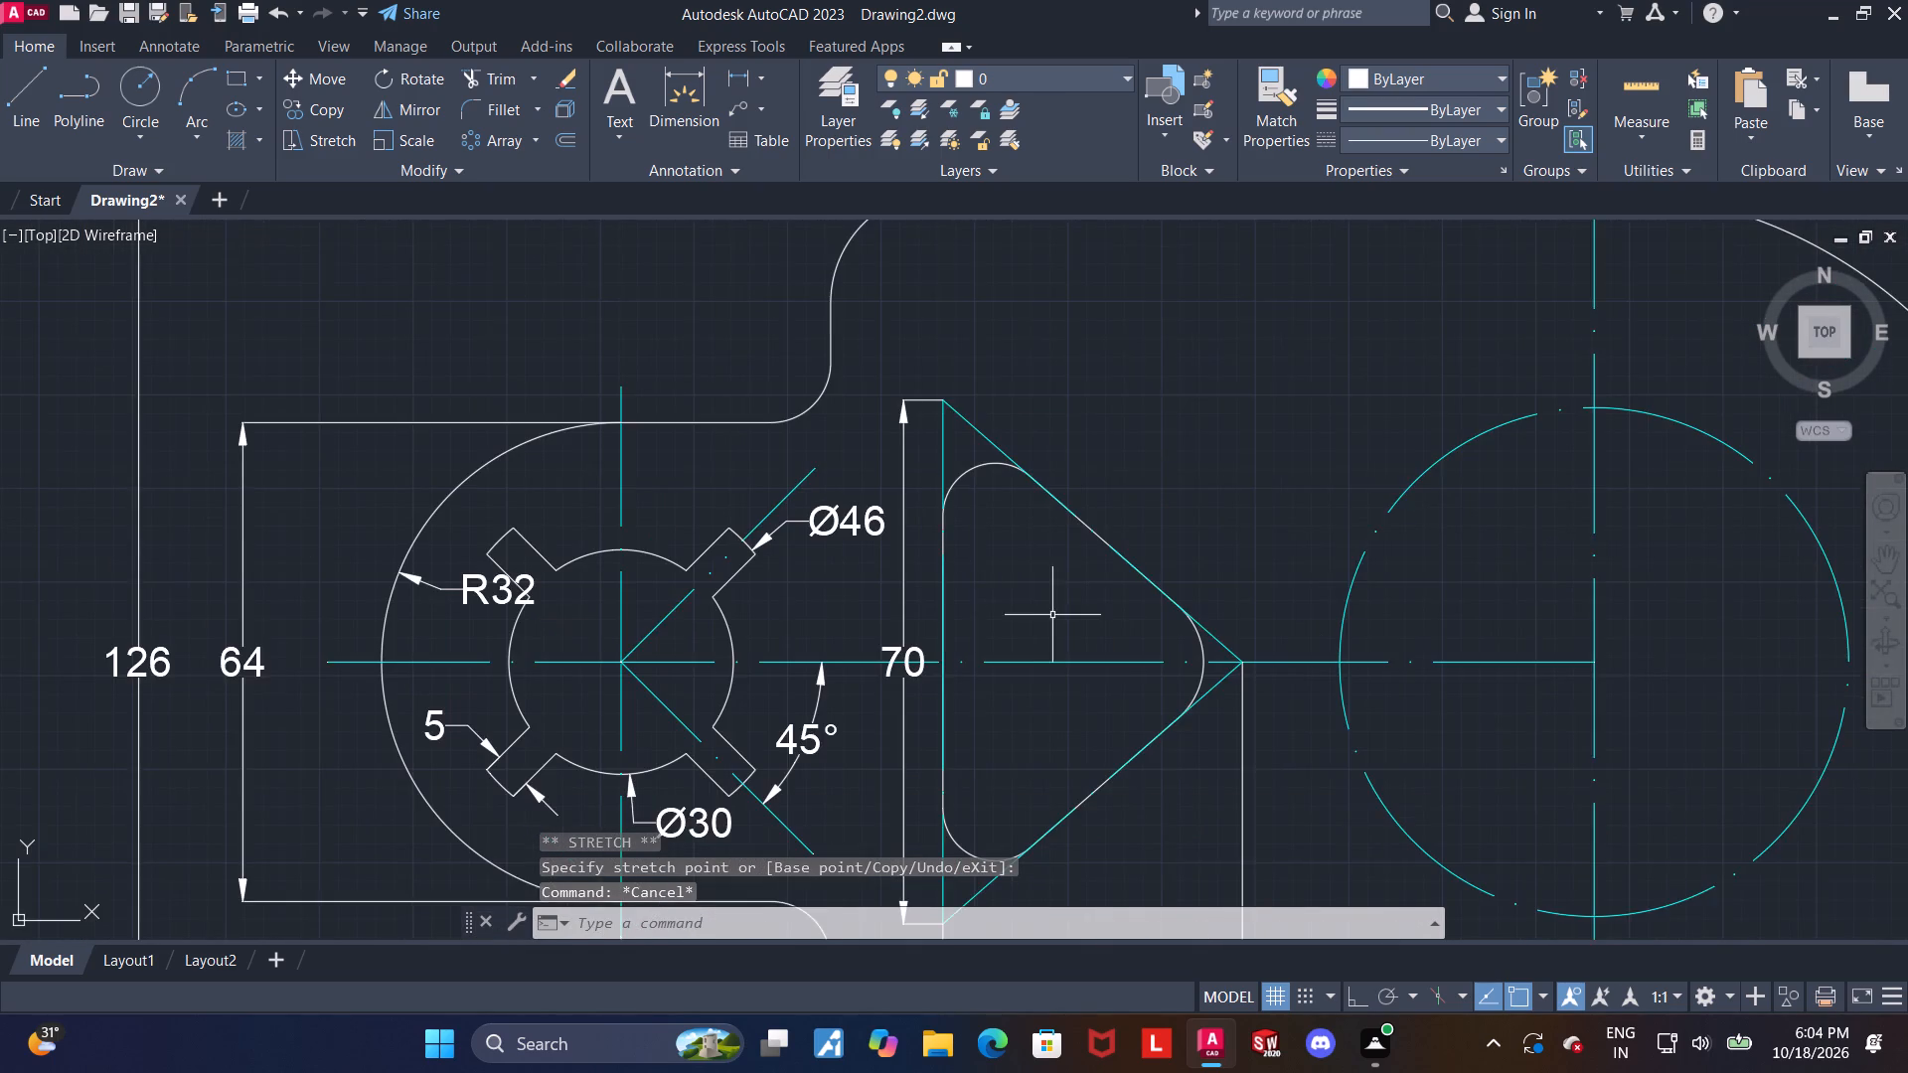
{"action": "middle_click_drag", "start_coordinate": [1055, 616], "coordinate": [997, 482]}
{"action": "scroll", "coordinate": [1007, 495], "scroll_direction": "down", "scroll_amount": 1}
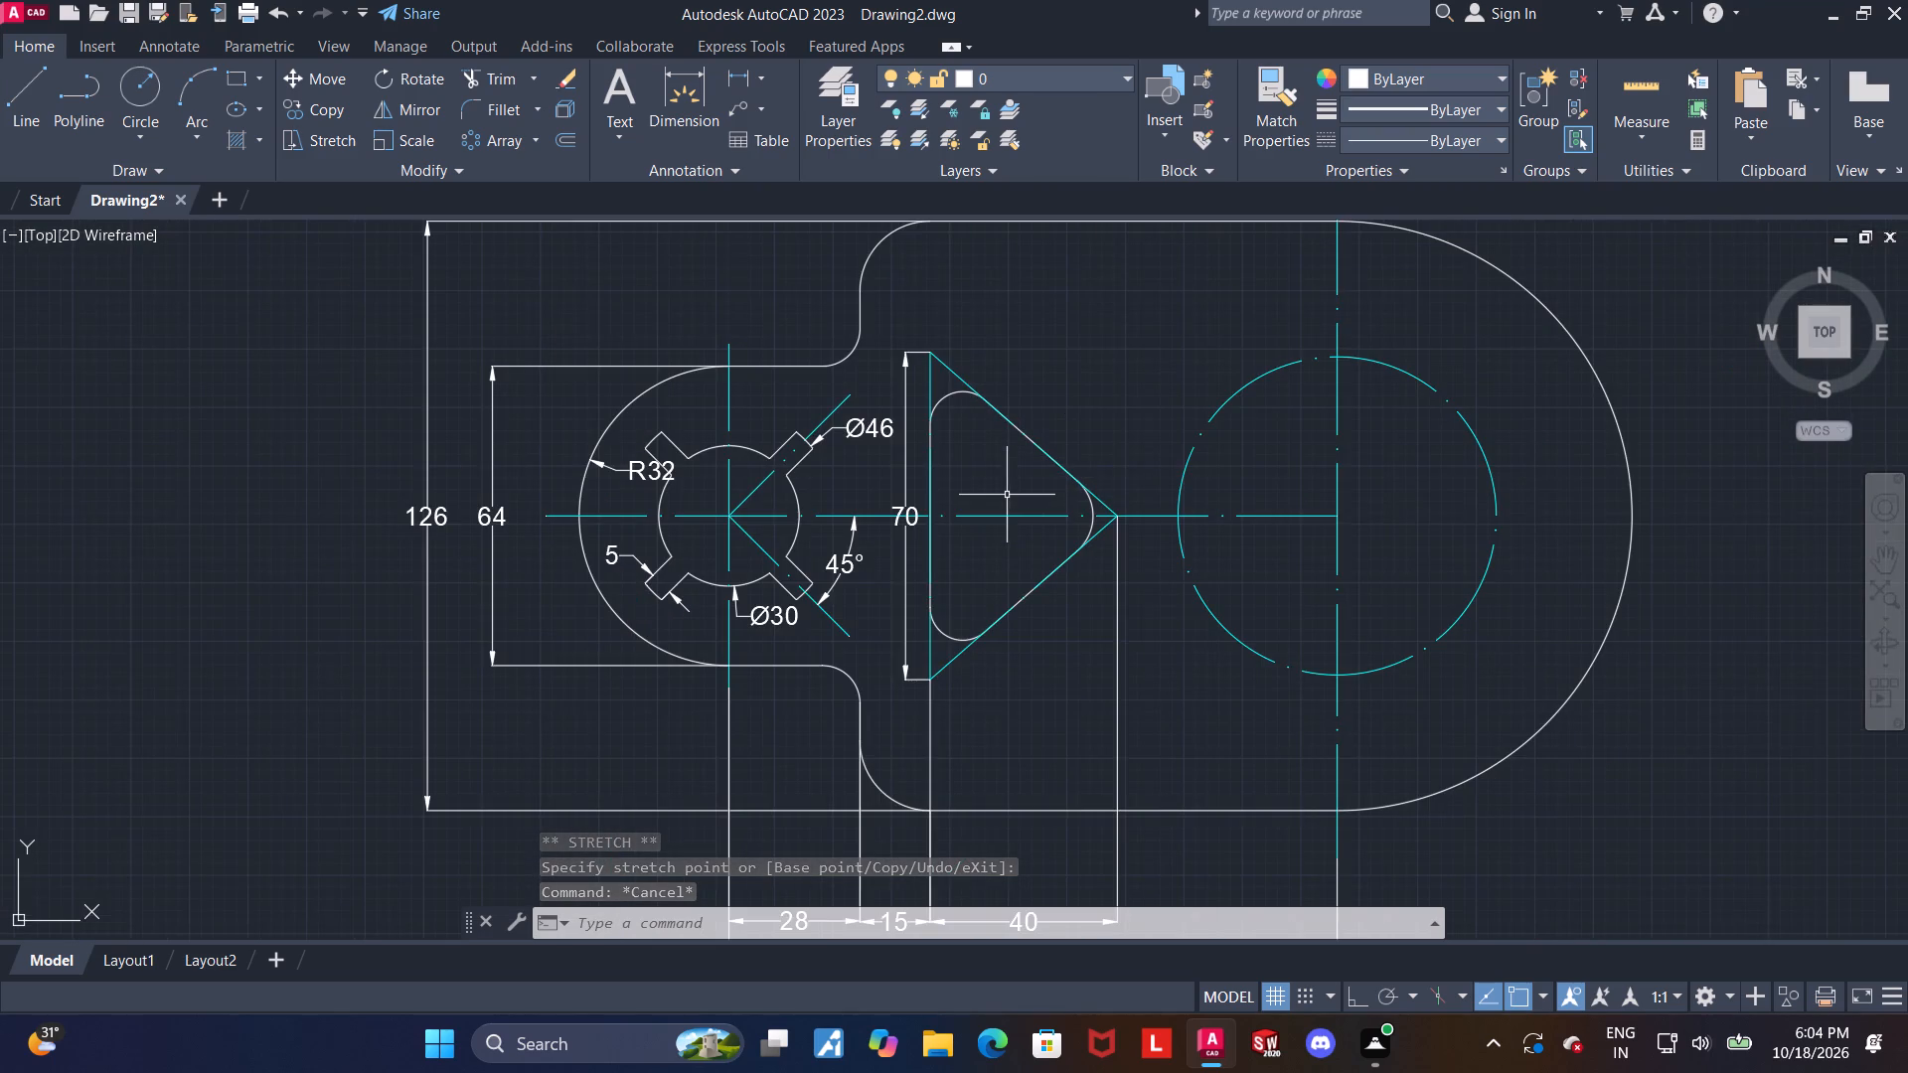
{"action": "scroll", "coordinate": [912, 523], "scroll_direction": "up", "scroll_amount": 1}
{"action": "left_click", "coordinate": [895, 510]}
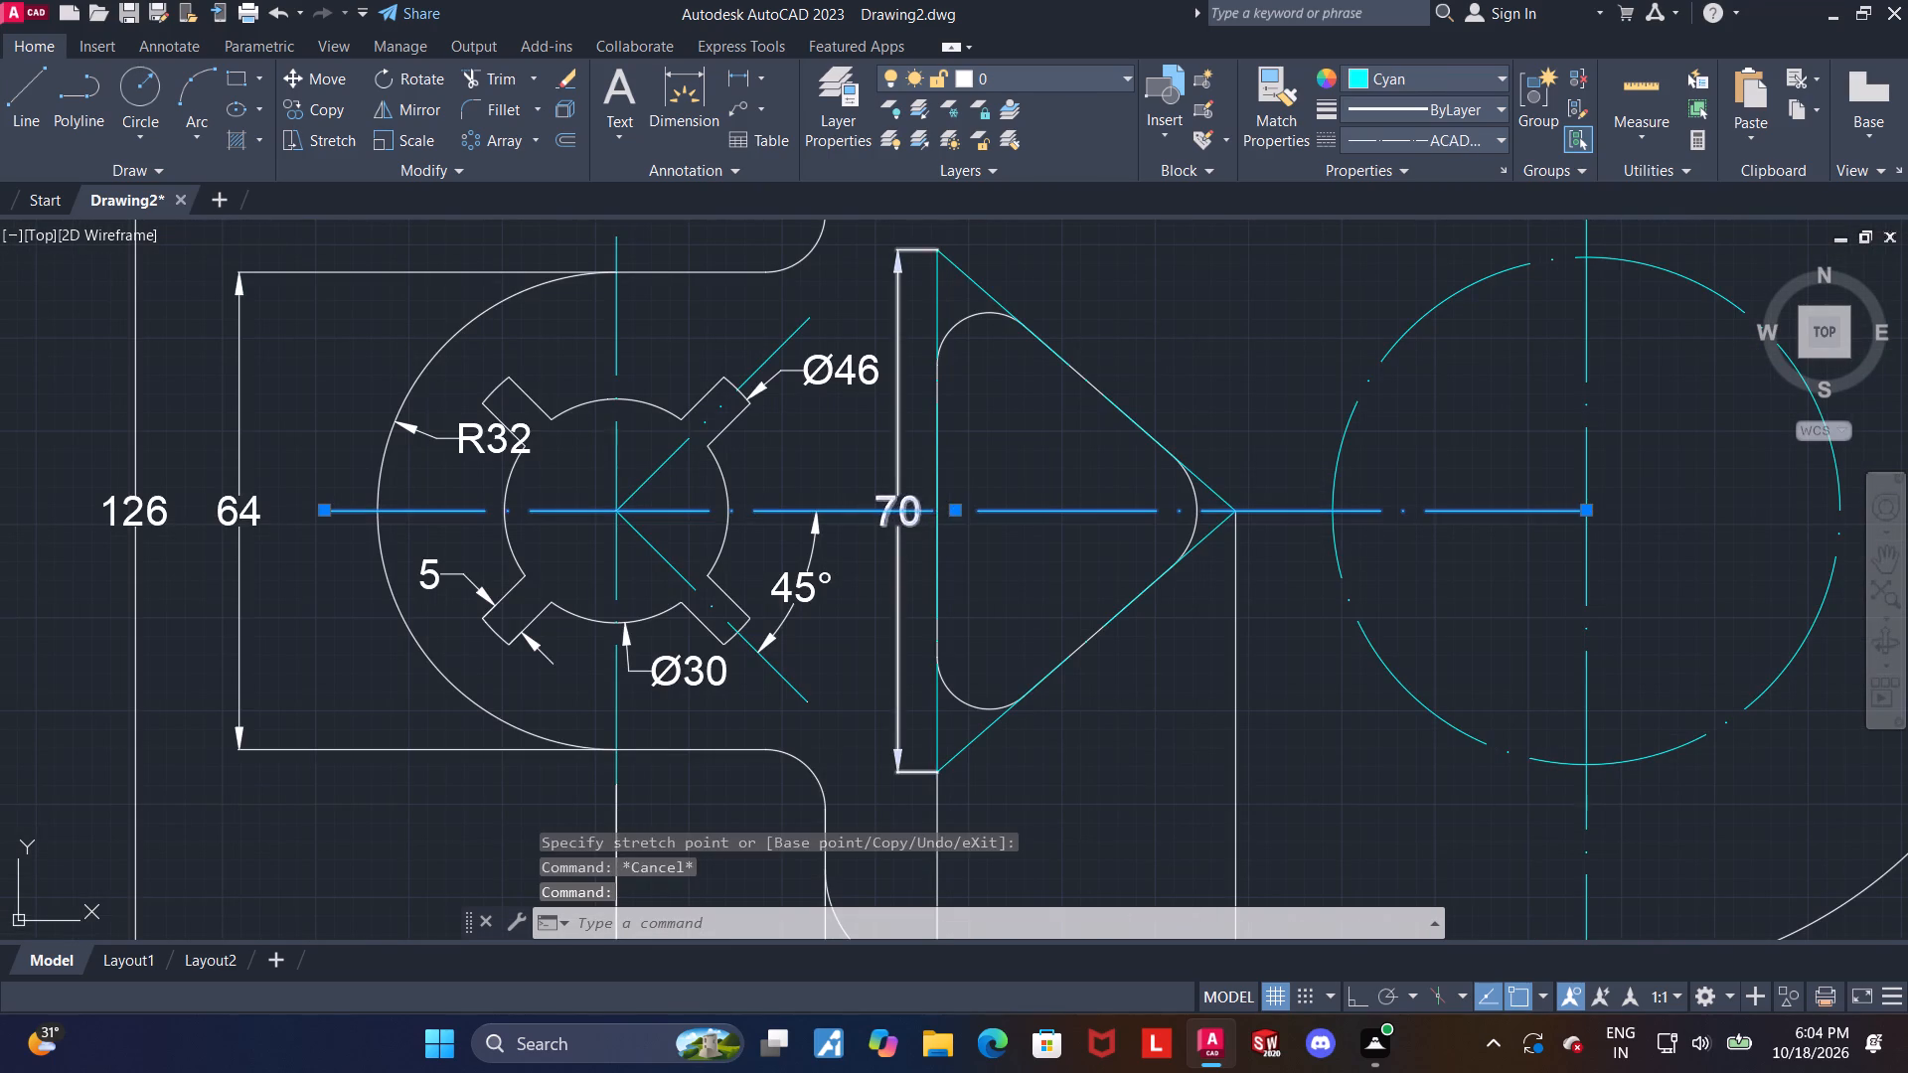
{"action": "key", "text": "Escape"}
{"action": "left_click", "coordinate": [887, 497]}
{"action": "left_click", "coordinate": [900, 510]}
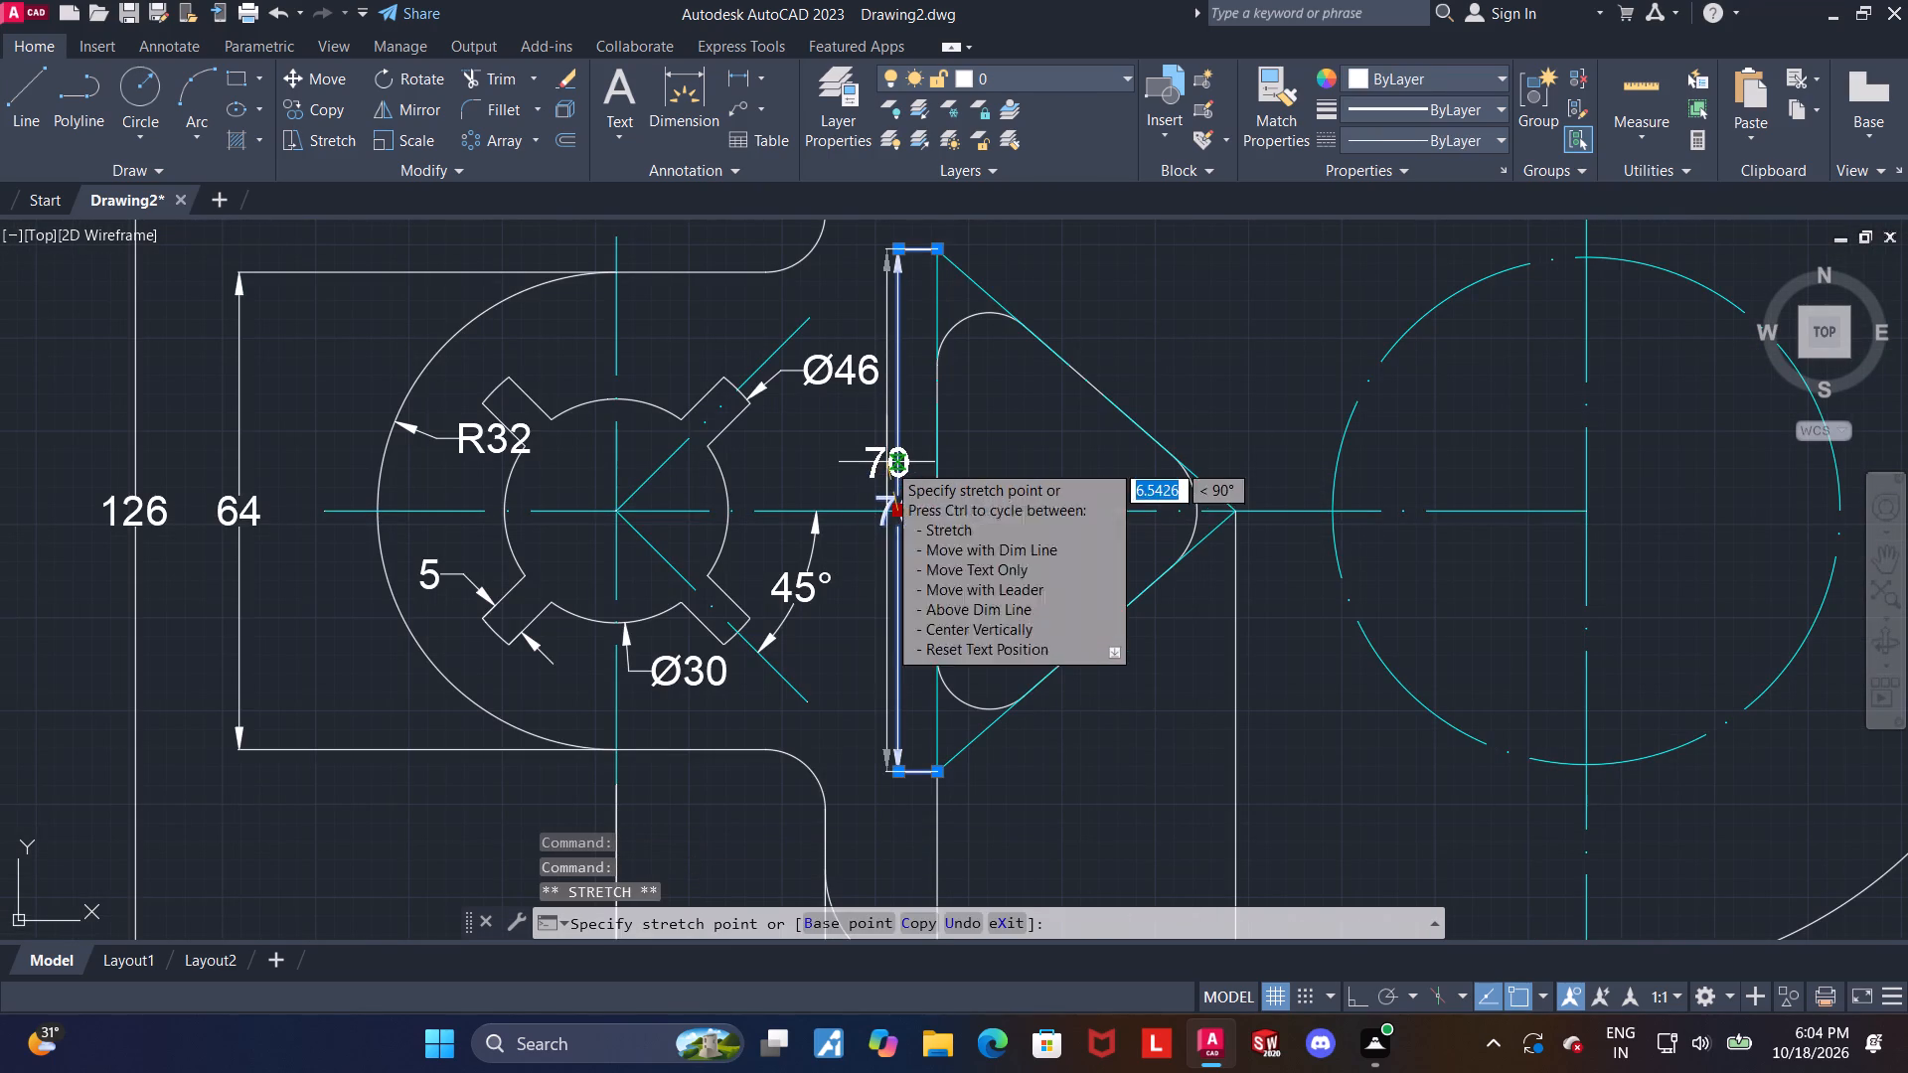
{"action": "left_click", "coordinate": [886, 461]}
{"action": "key", "text": "Escape"}
{"action": "key", "text": "Escape"}
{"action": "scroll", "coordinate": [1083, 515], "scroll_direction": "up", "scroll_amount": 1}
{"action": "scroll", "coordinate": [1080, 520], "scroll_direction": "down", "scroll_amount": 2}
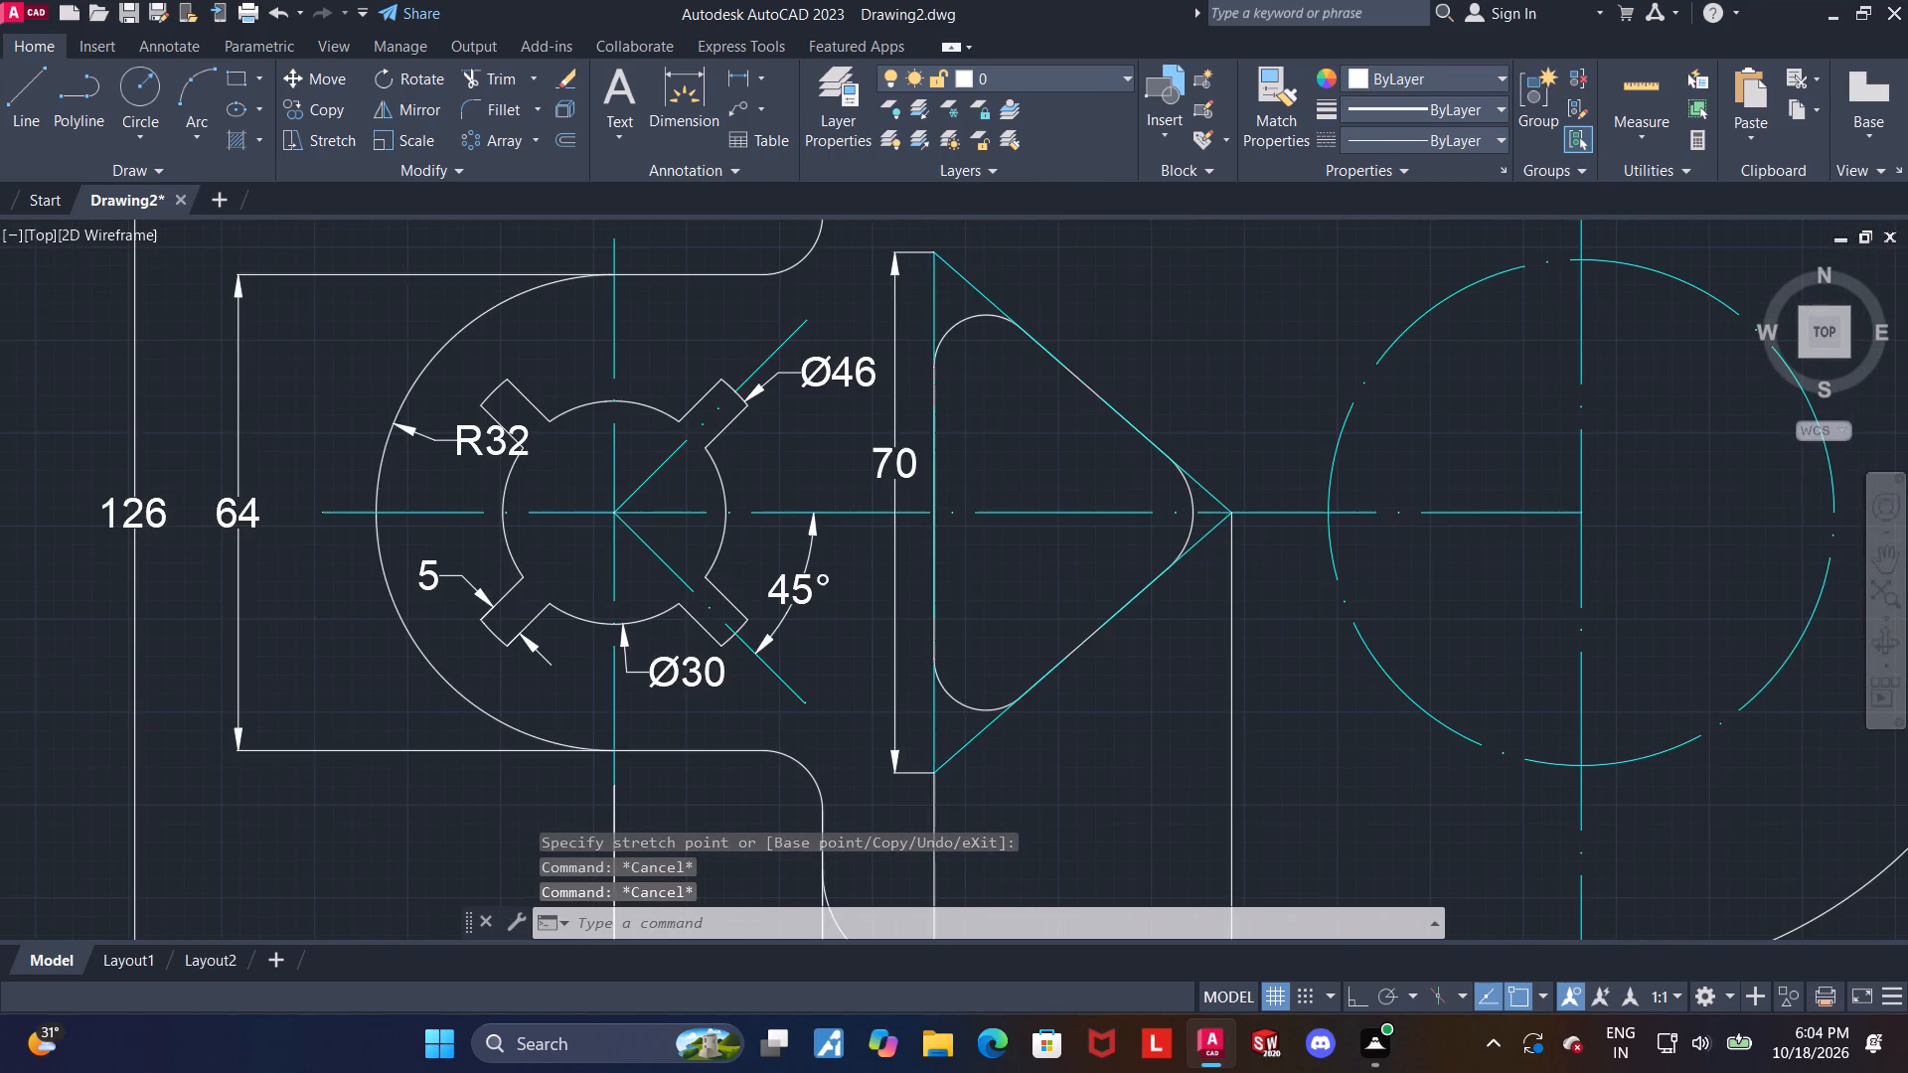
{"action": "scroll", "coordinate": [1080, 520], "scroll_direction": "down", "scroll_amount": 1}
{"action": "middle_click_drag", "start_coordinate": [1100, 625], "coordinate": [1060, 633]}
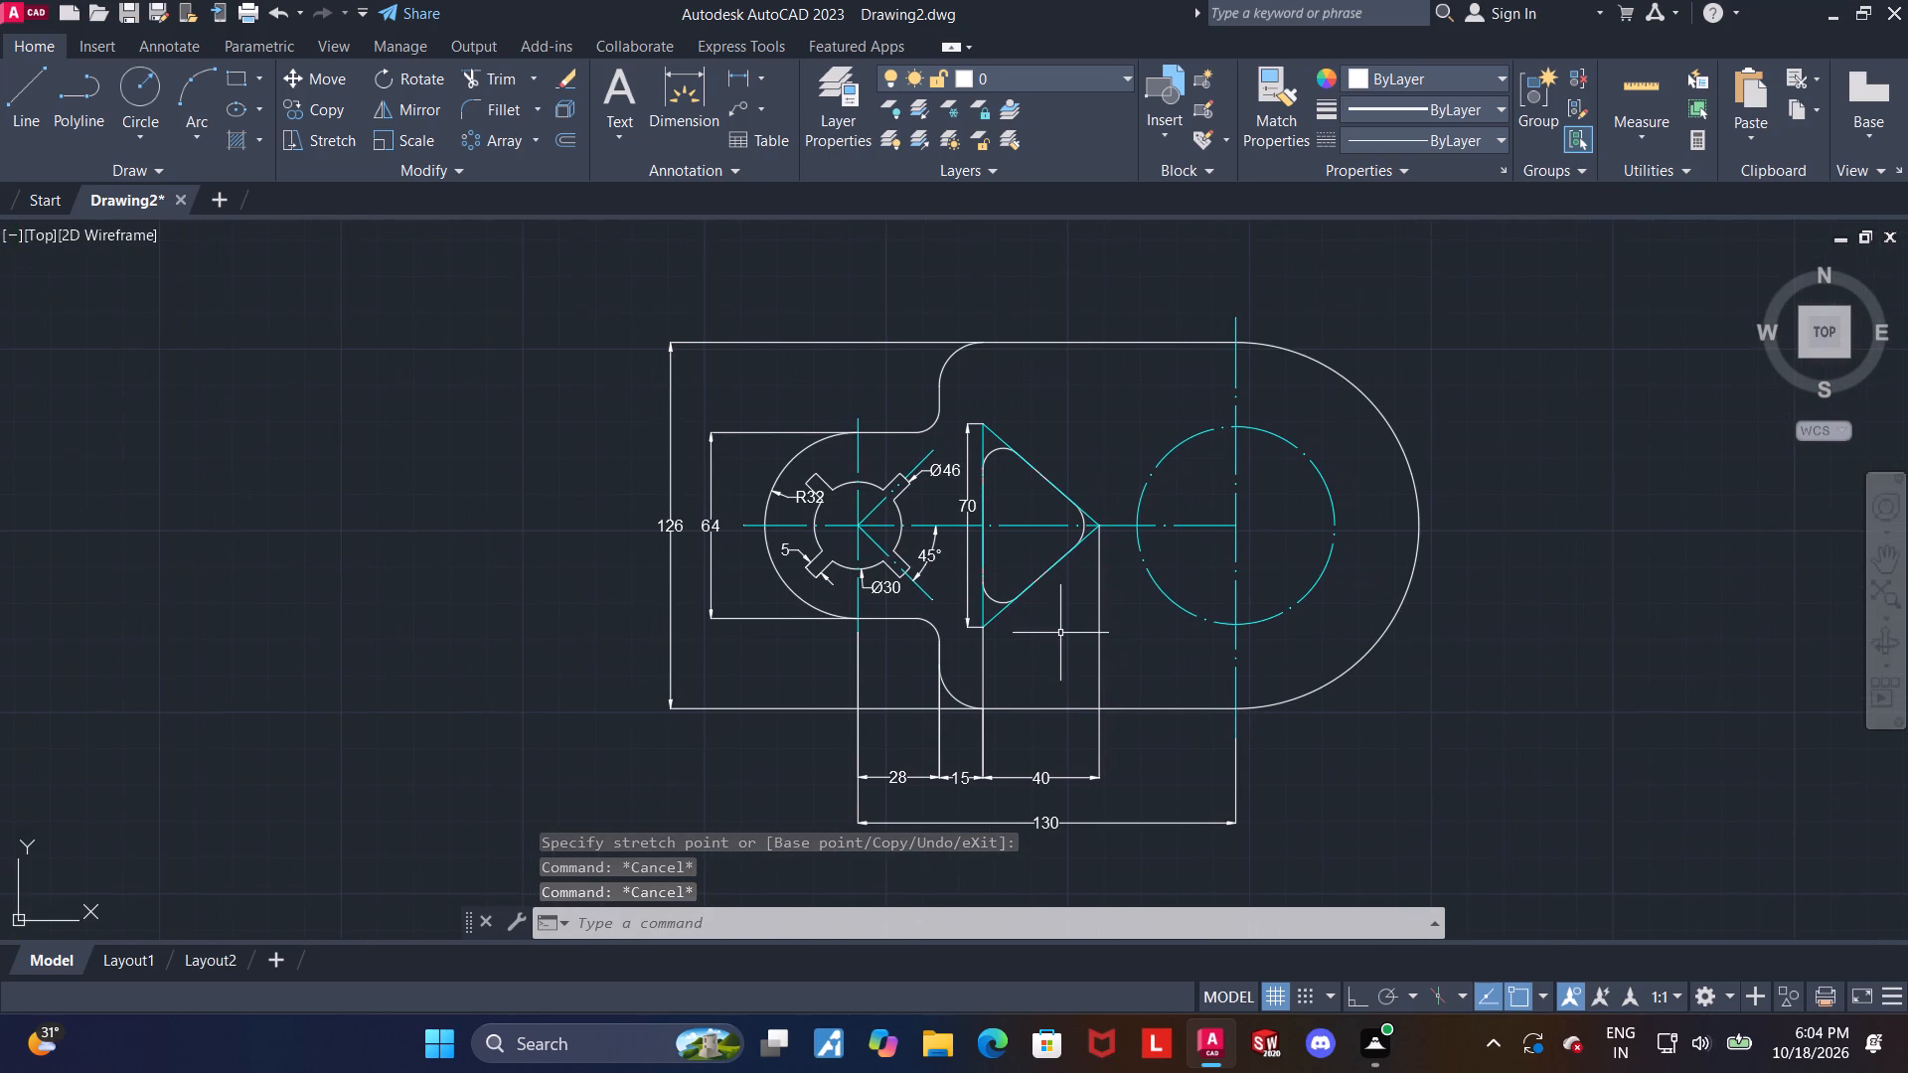
Add a radius dimension to the lower rounded corner of the triangular cutout, with its text placed inside the cutout.
{"action": "scroll", "coordinate": [1064, 560], "scroll_direction": "up", "scroll_amount": 3}
{"action": "left_click", "coordinate": [676, 89]}
{"action": "scroll", "coordinate": [860, 653], "scroll_direction": "up", "scroll_amount": 1}
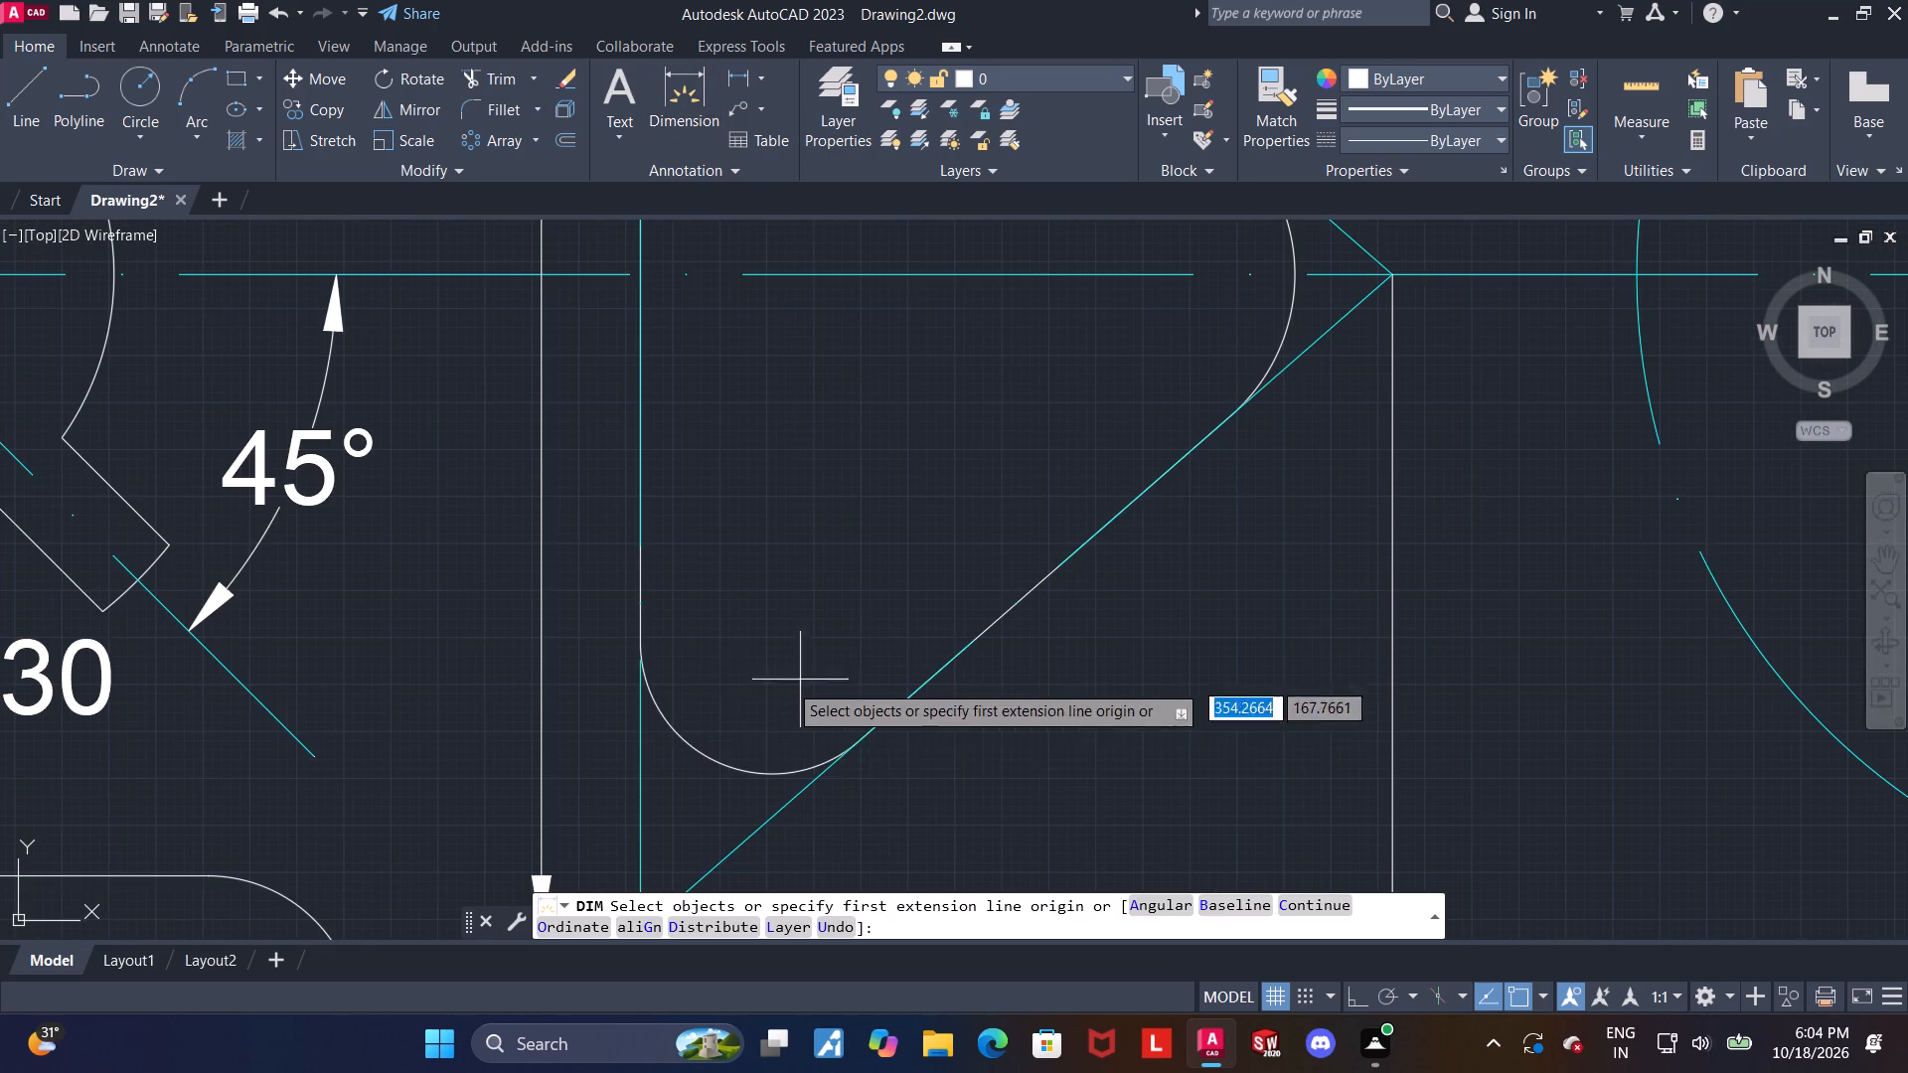
{"action": "left_click", "coordinate": [673, 721]}
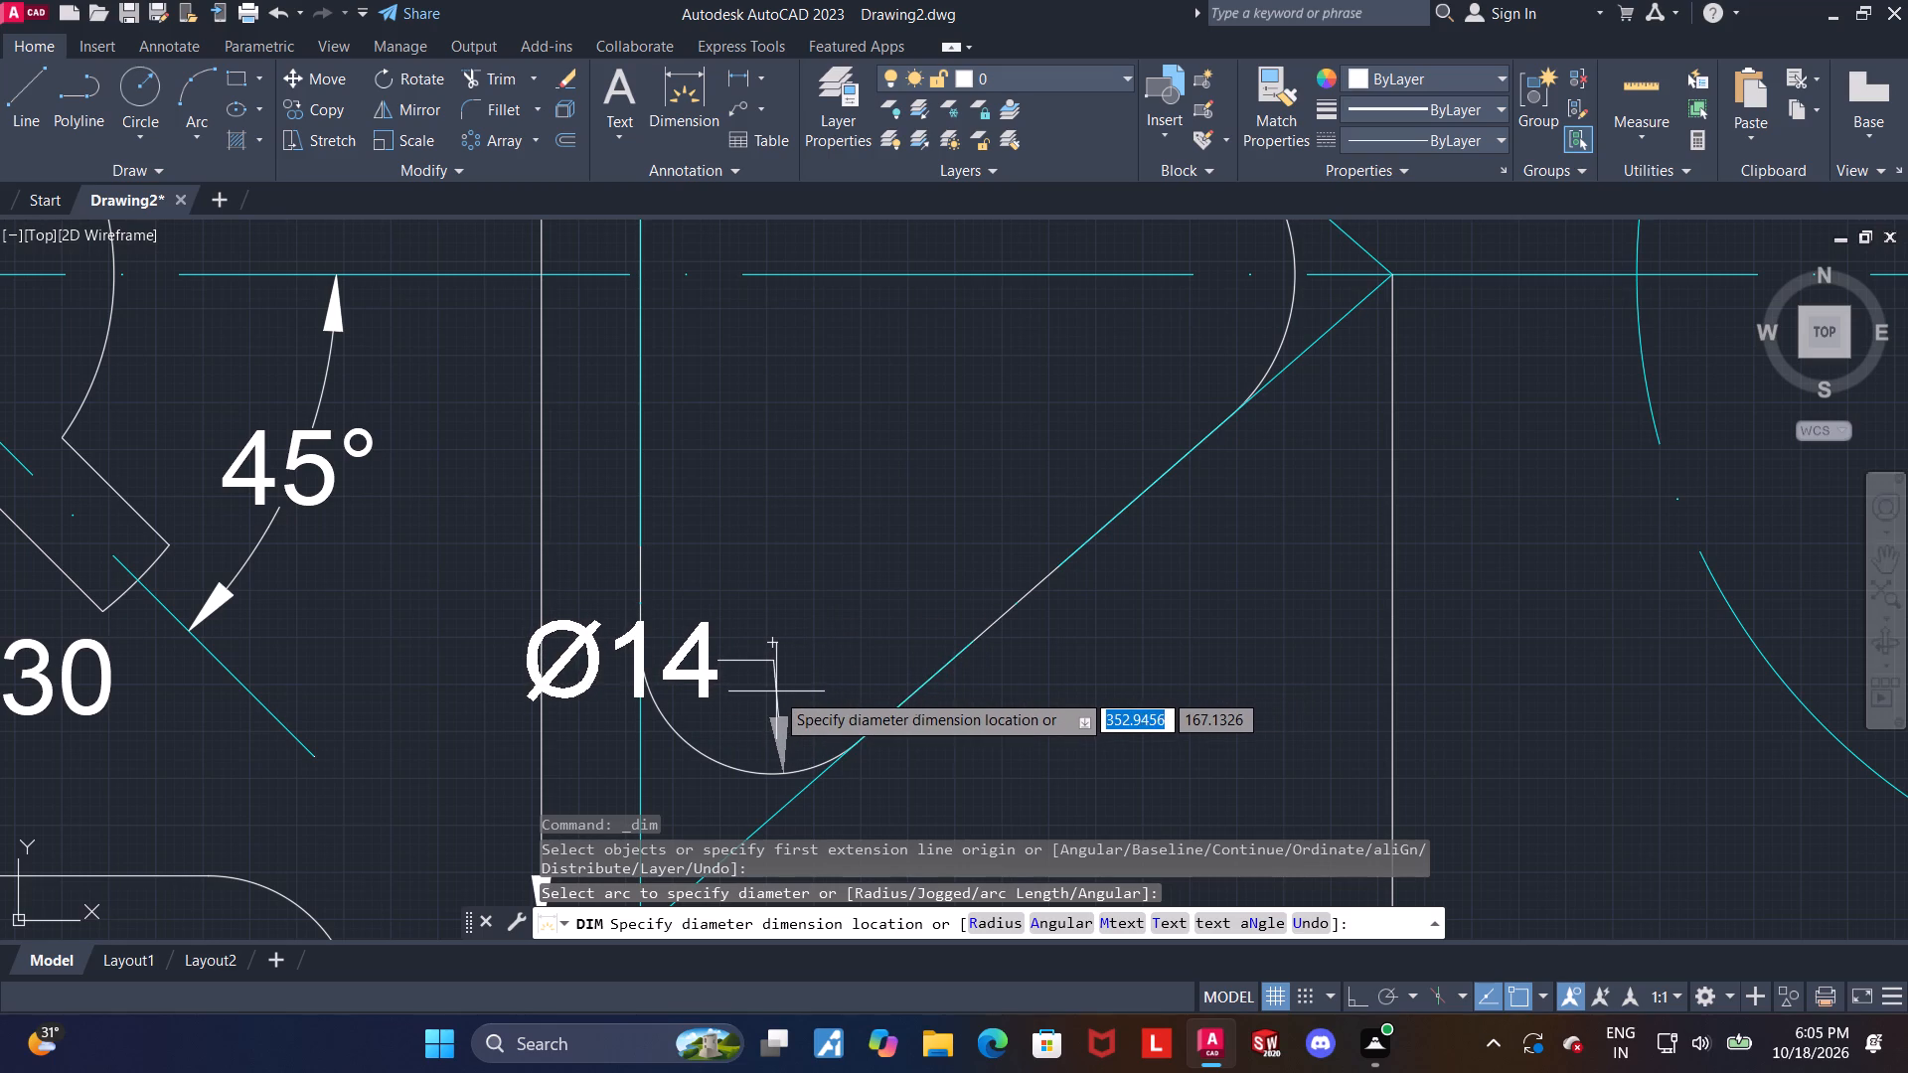
{"action": "key", "text": "r"}
{"action": "key", "text": "Return"}
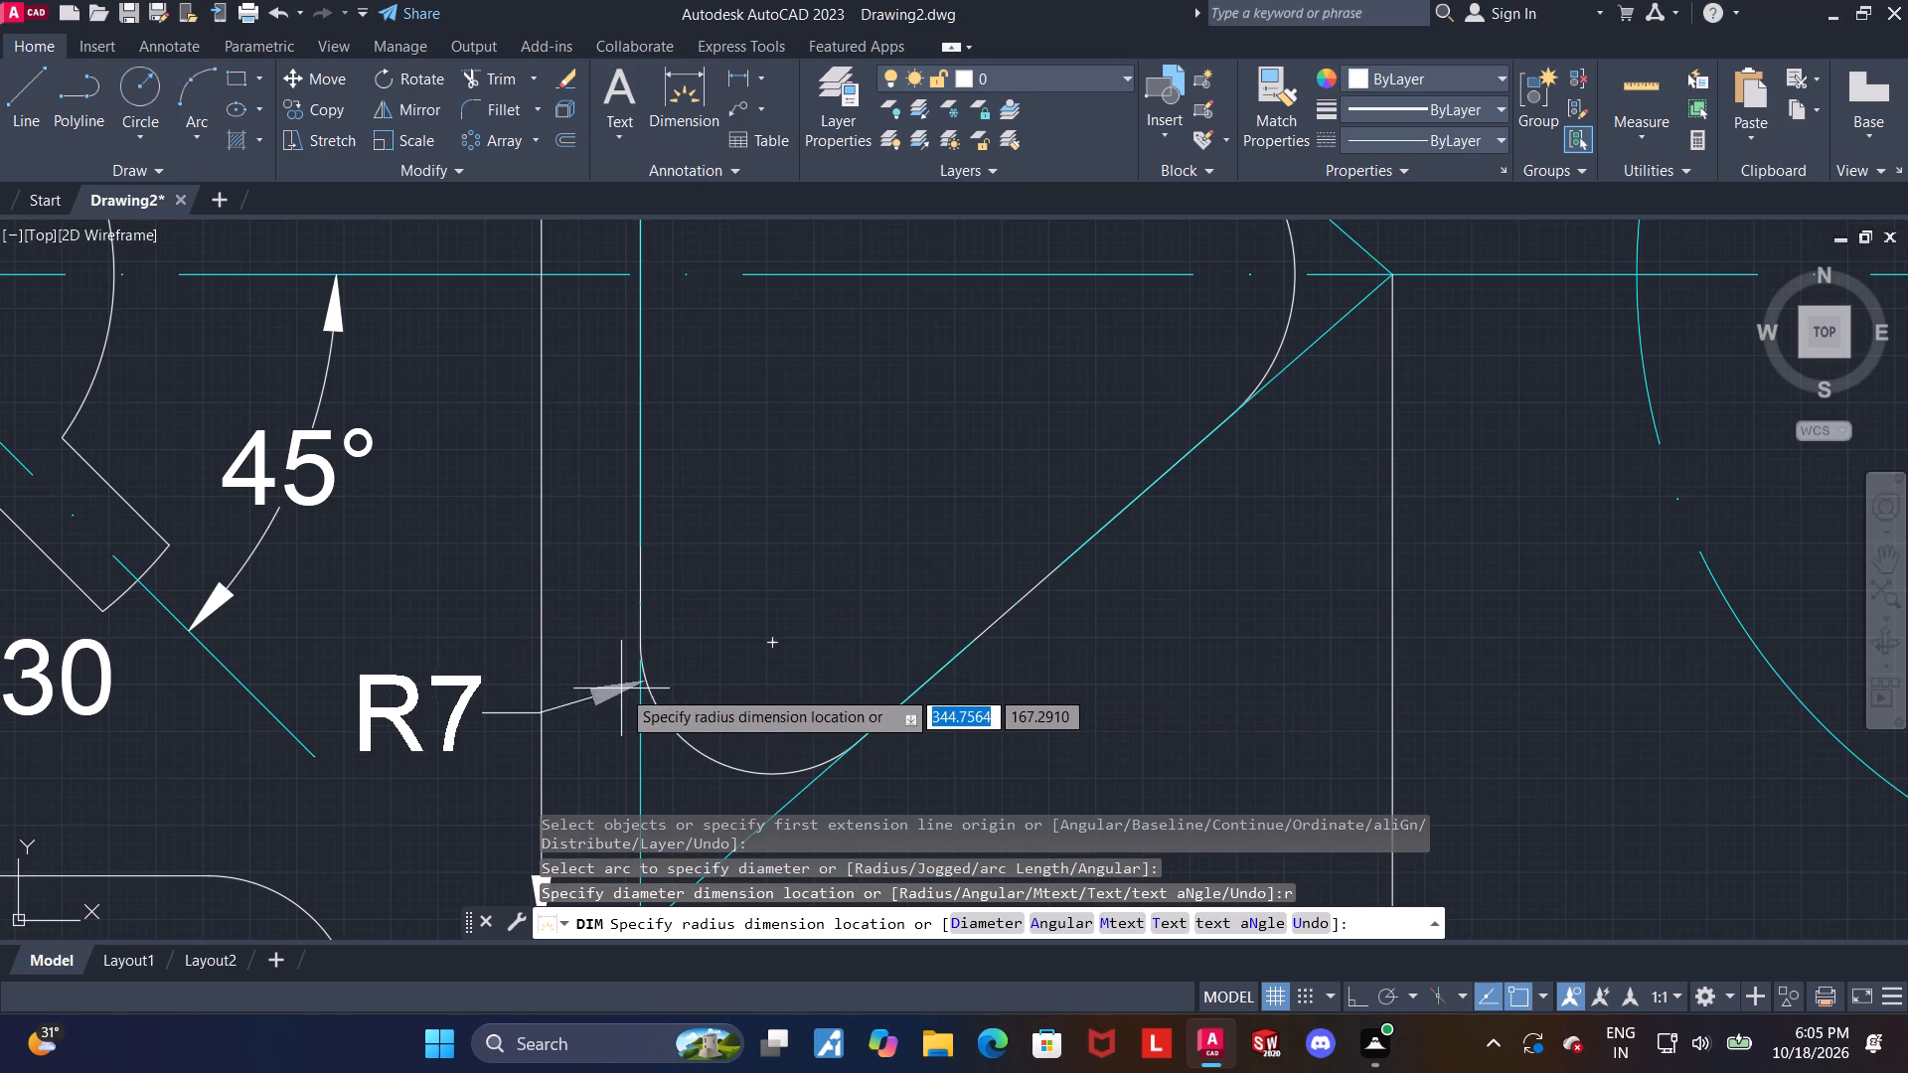
{"action": "left_click", "coordinate": [702, 709]}
{"action": "key", "text": "Escape"}
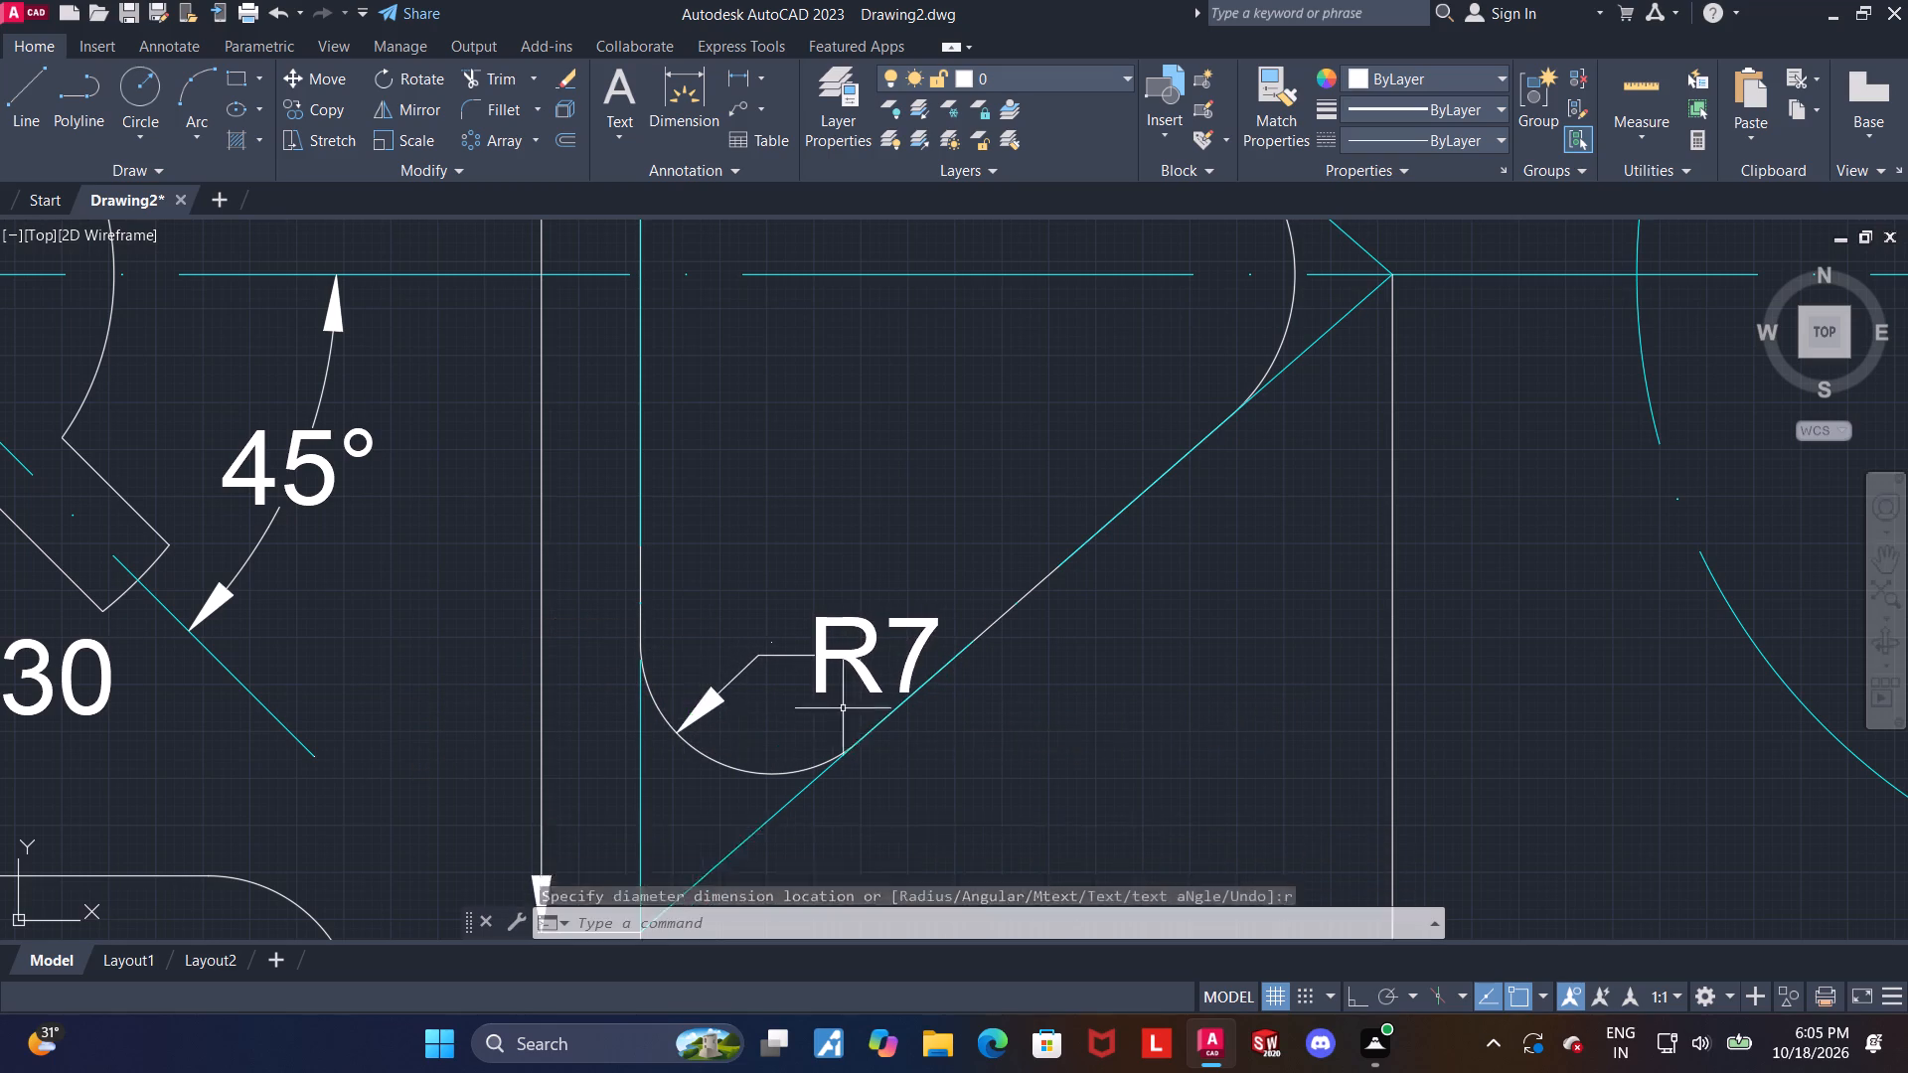
Add a radius dimension to the rounded tip of the triangular cutout, with its text above and outside the sloping side.
{"action": "scroll", "coordinate": [829, 700], "scroll_direction": "down", "scroll_amount": 1}
{"action": "middle_click_drag", "start_coordinate": [976, 489], "coordinate": [868, 583]}
{"action": "key", "text": "Escape"}
{"action": "left_click", "coordinate": [673, 85]}
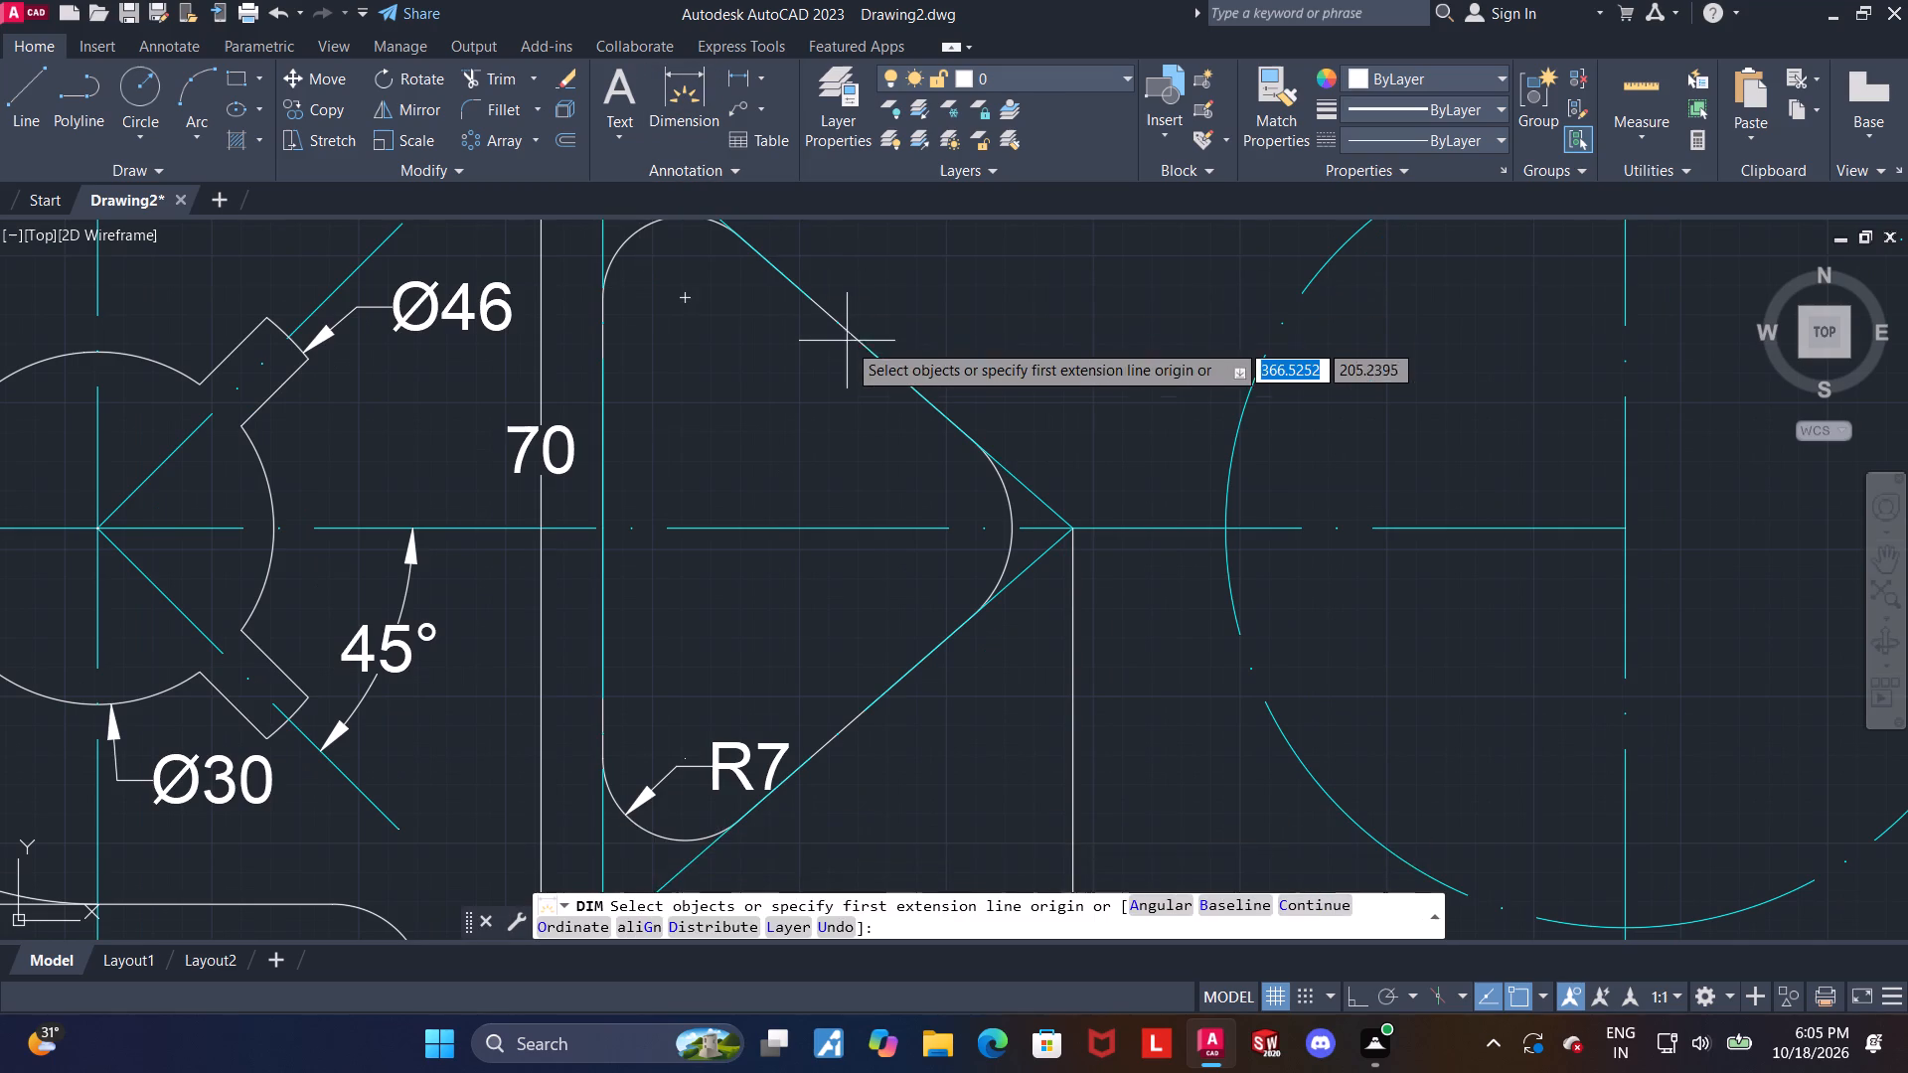
{"action": "scroll", "coordinate": [847, 350], "scroll_direction": "up", "scroll_amount": 2}
{"action": "left_click", "coordinate": [1239, 689]}
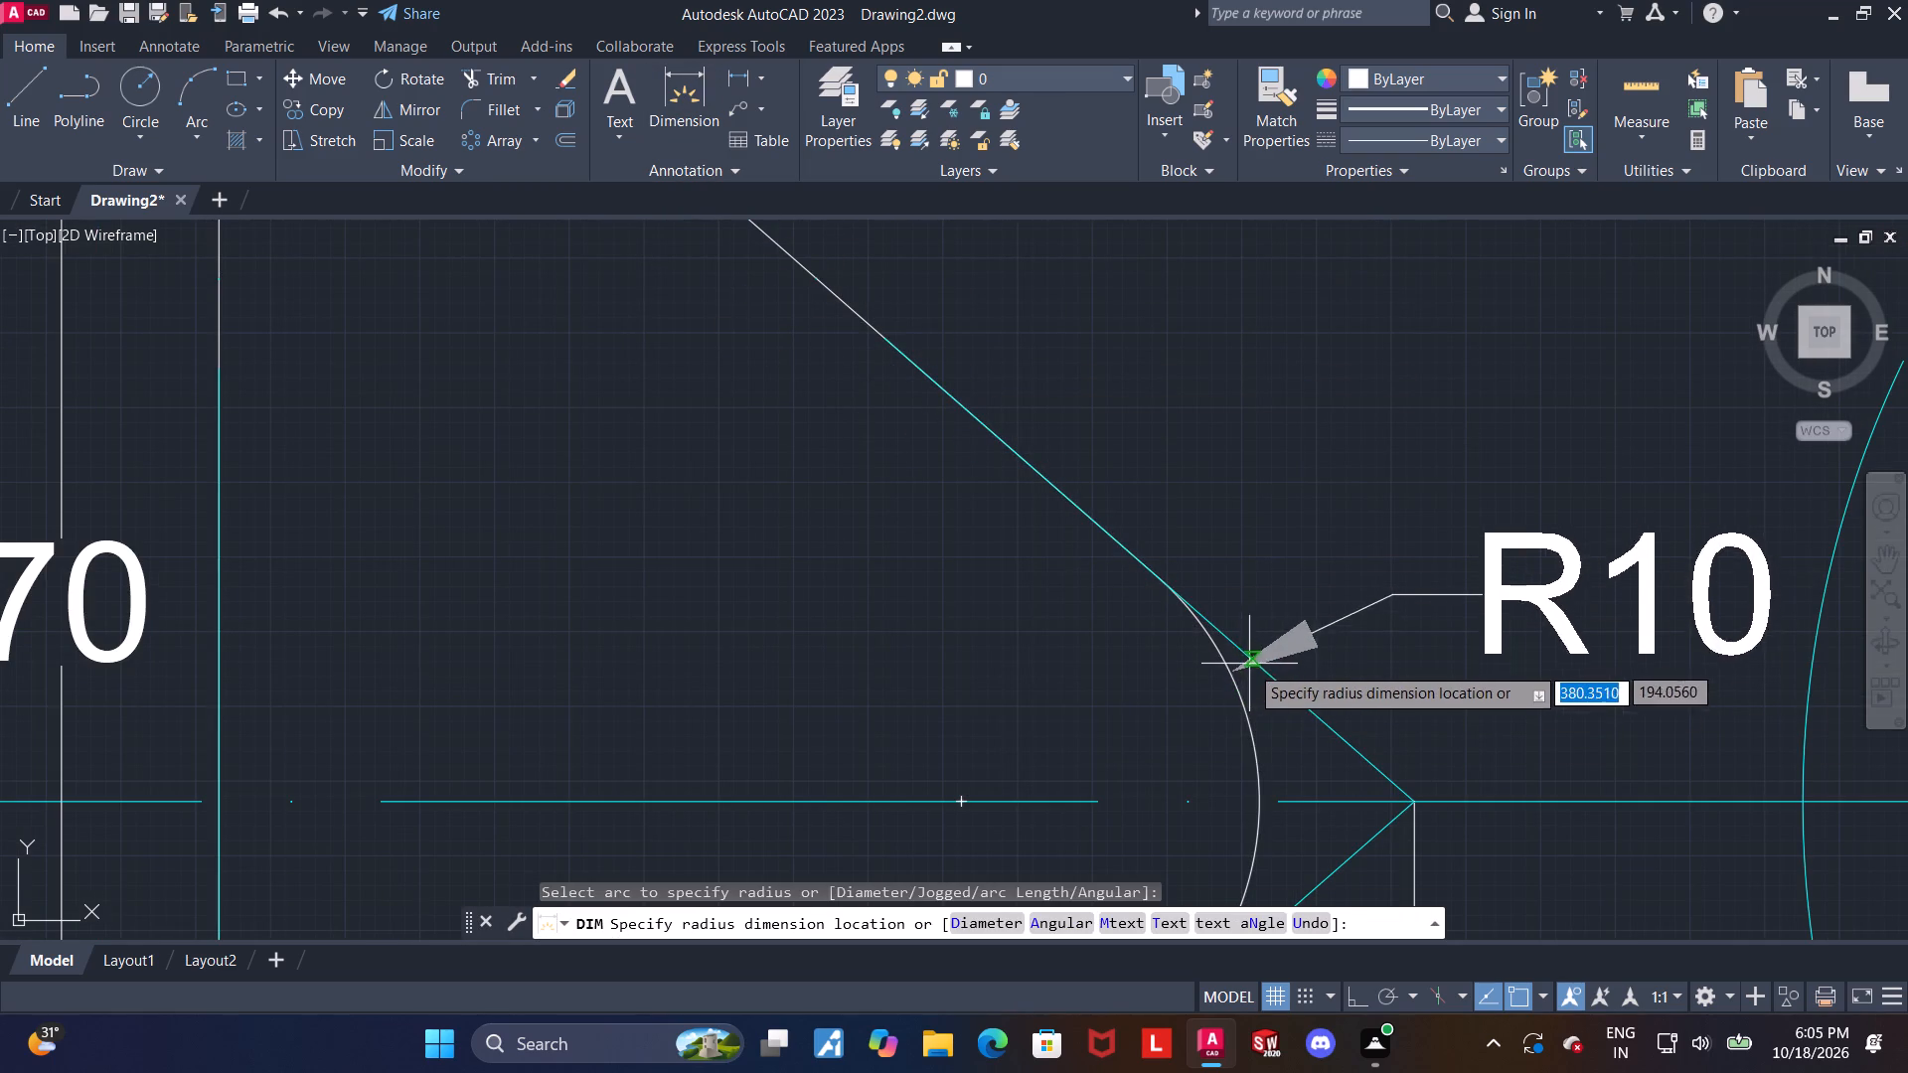
{"action": "left_click", "coordinate": [1251, 563]}
{"action": "scroll", "coordinate": [1251, 563], "scroll_direction": "down", "scroll_amount": 3}
{"action": "key", "text": "Escape"}
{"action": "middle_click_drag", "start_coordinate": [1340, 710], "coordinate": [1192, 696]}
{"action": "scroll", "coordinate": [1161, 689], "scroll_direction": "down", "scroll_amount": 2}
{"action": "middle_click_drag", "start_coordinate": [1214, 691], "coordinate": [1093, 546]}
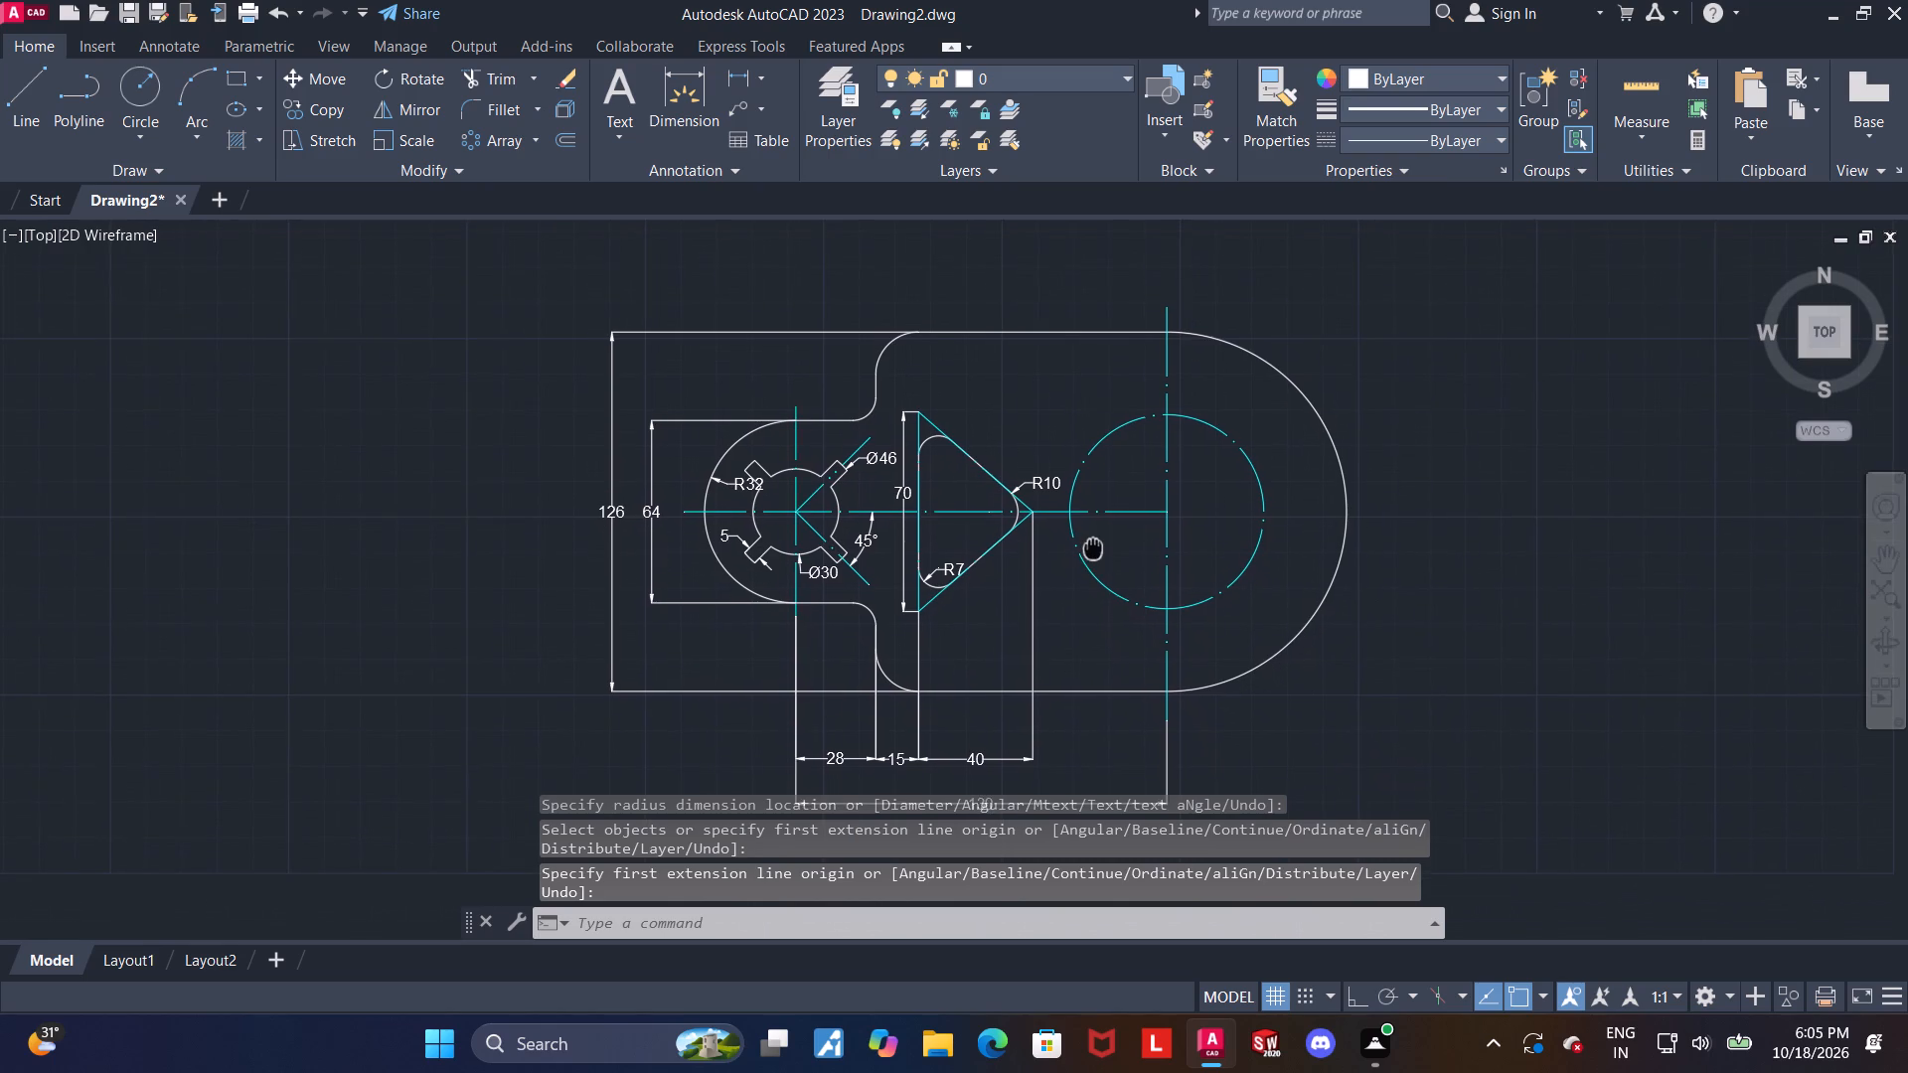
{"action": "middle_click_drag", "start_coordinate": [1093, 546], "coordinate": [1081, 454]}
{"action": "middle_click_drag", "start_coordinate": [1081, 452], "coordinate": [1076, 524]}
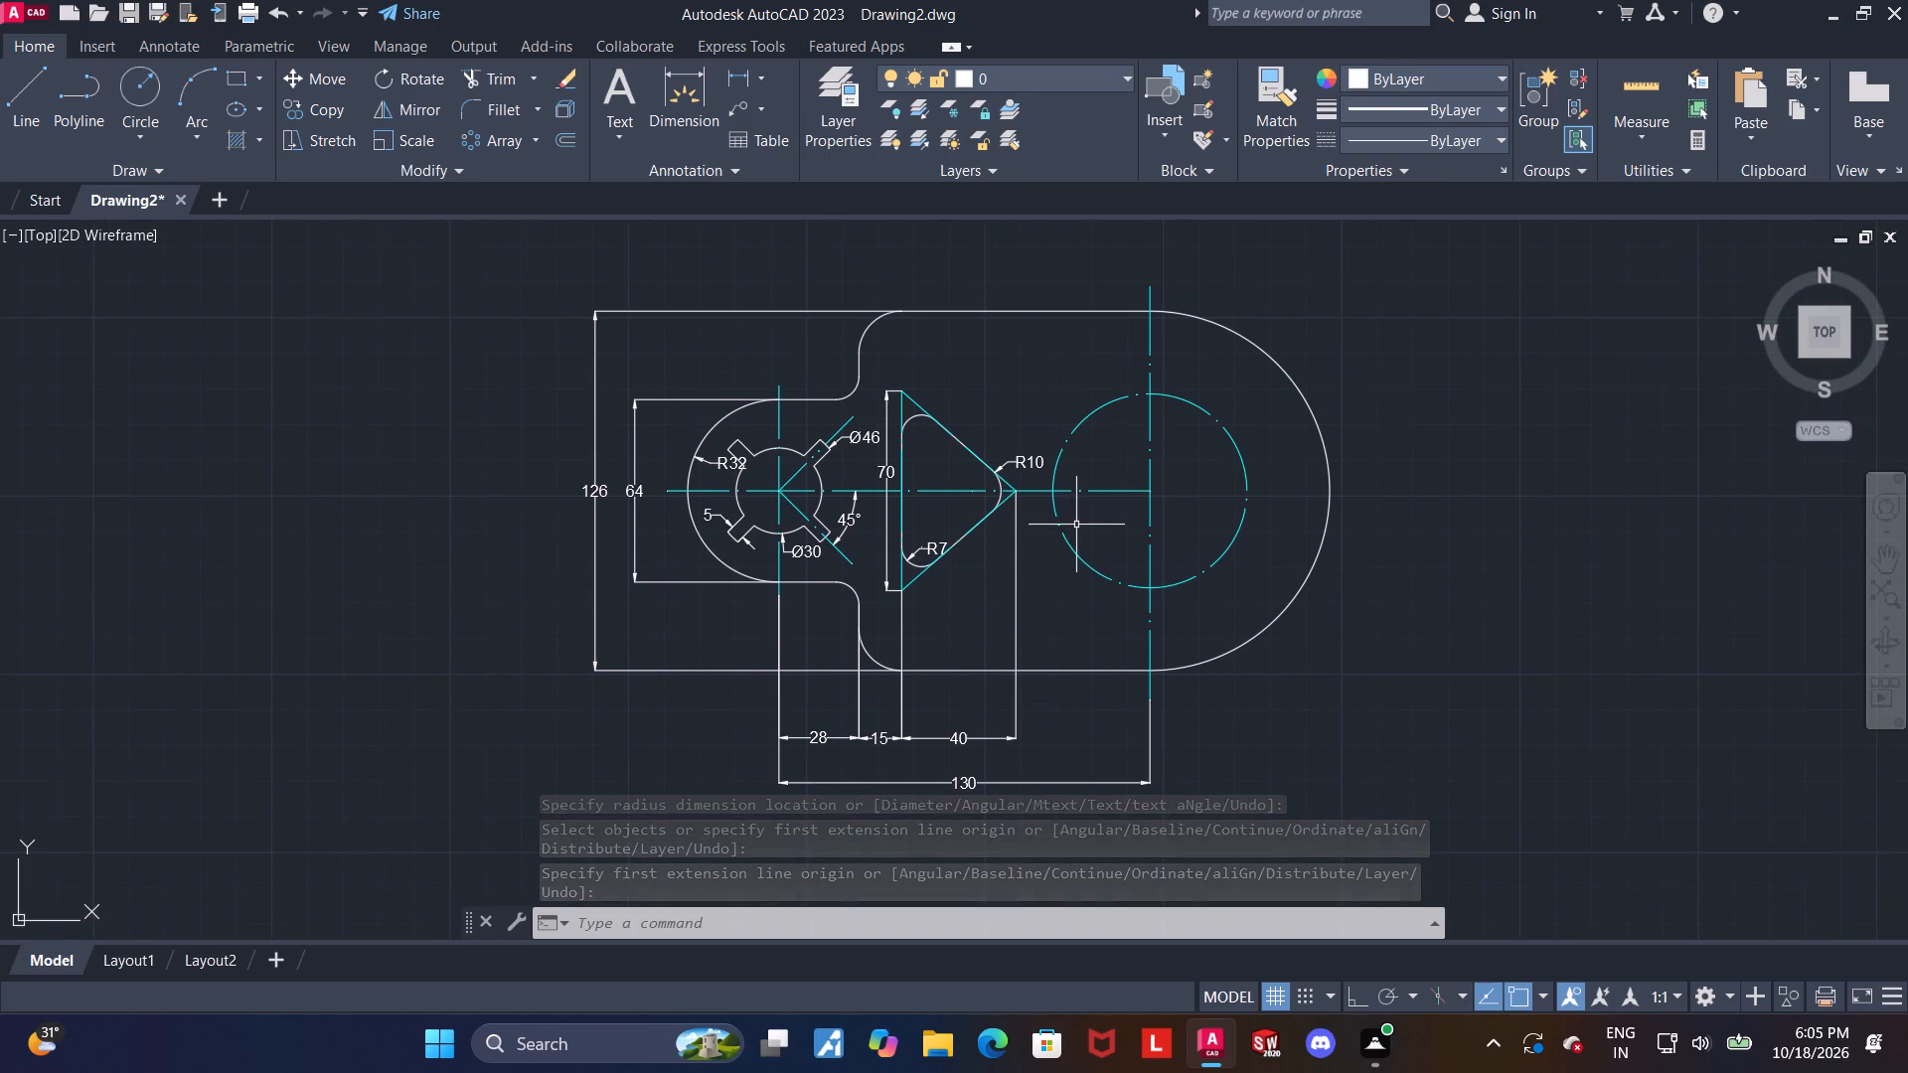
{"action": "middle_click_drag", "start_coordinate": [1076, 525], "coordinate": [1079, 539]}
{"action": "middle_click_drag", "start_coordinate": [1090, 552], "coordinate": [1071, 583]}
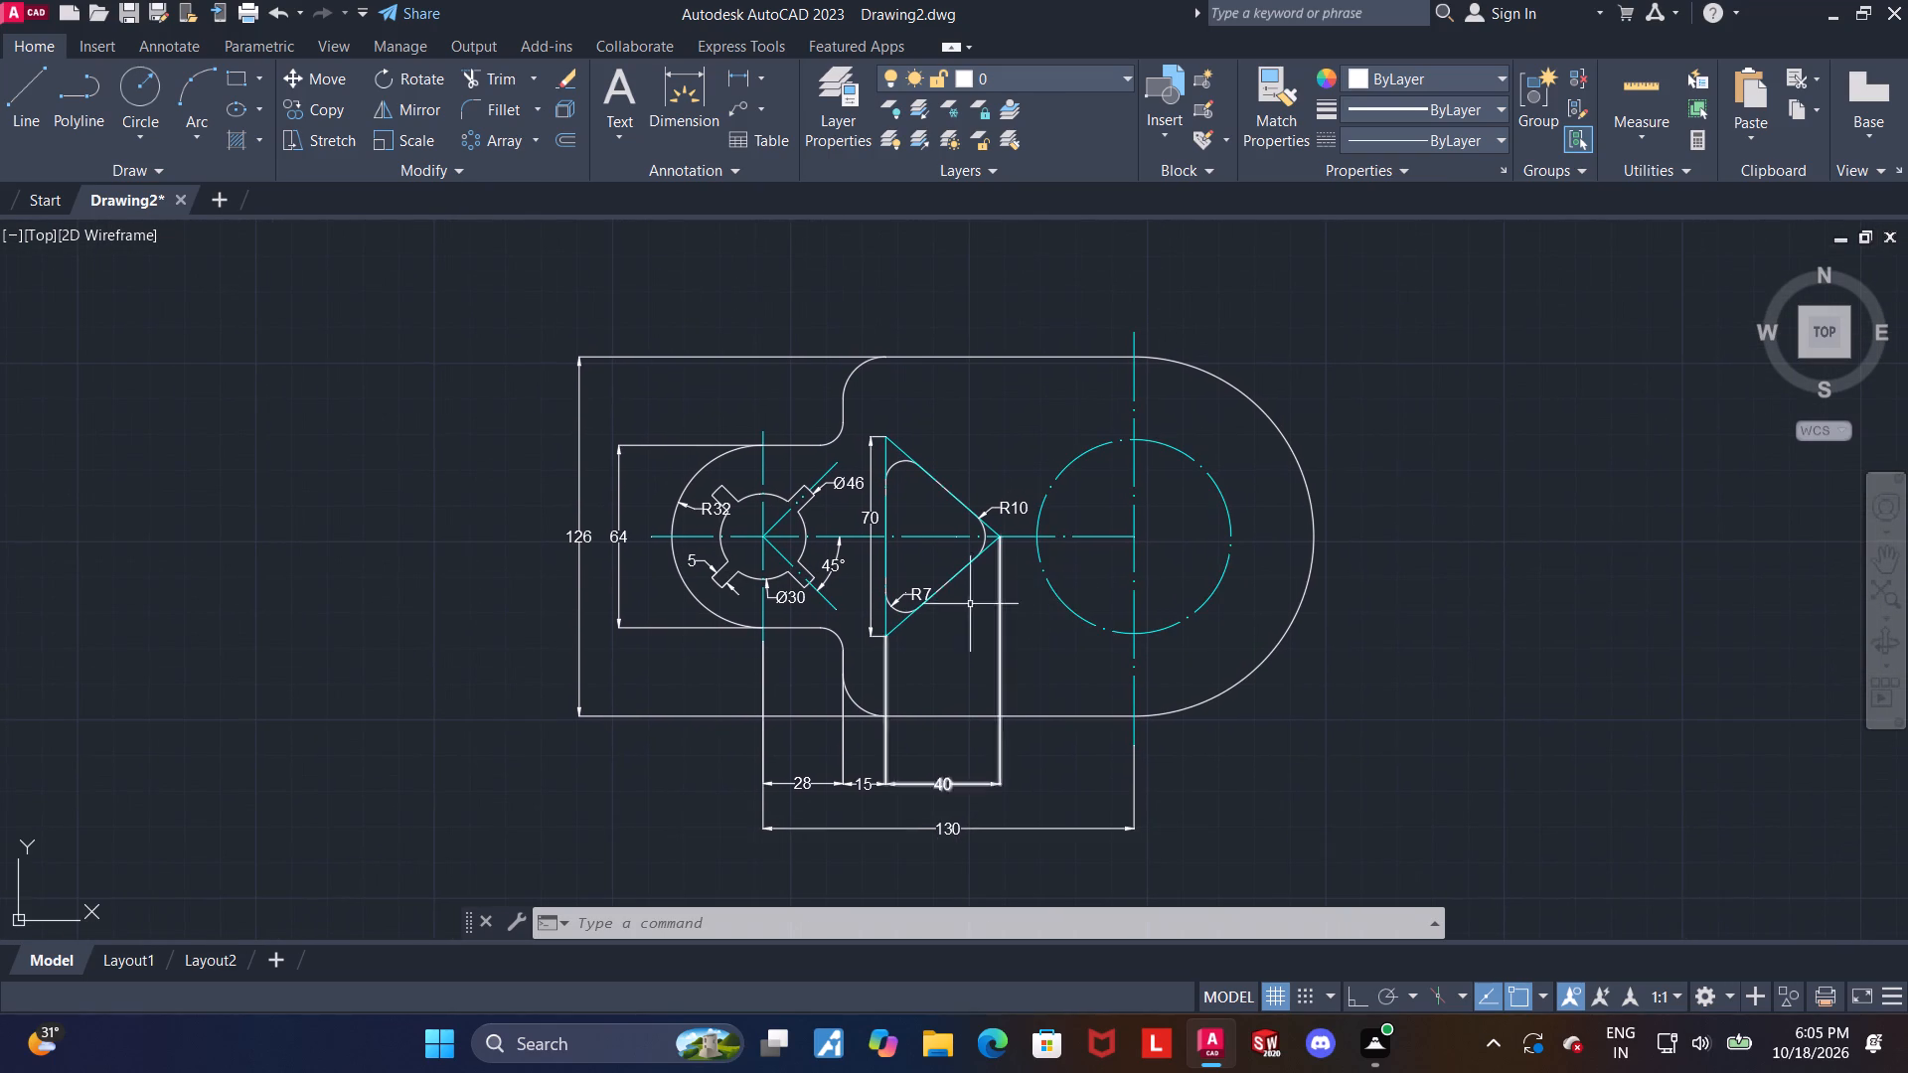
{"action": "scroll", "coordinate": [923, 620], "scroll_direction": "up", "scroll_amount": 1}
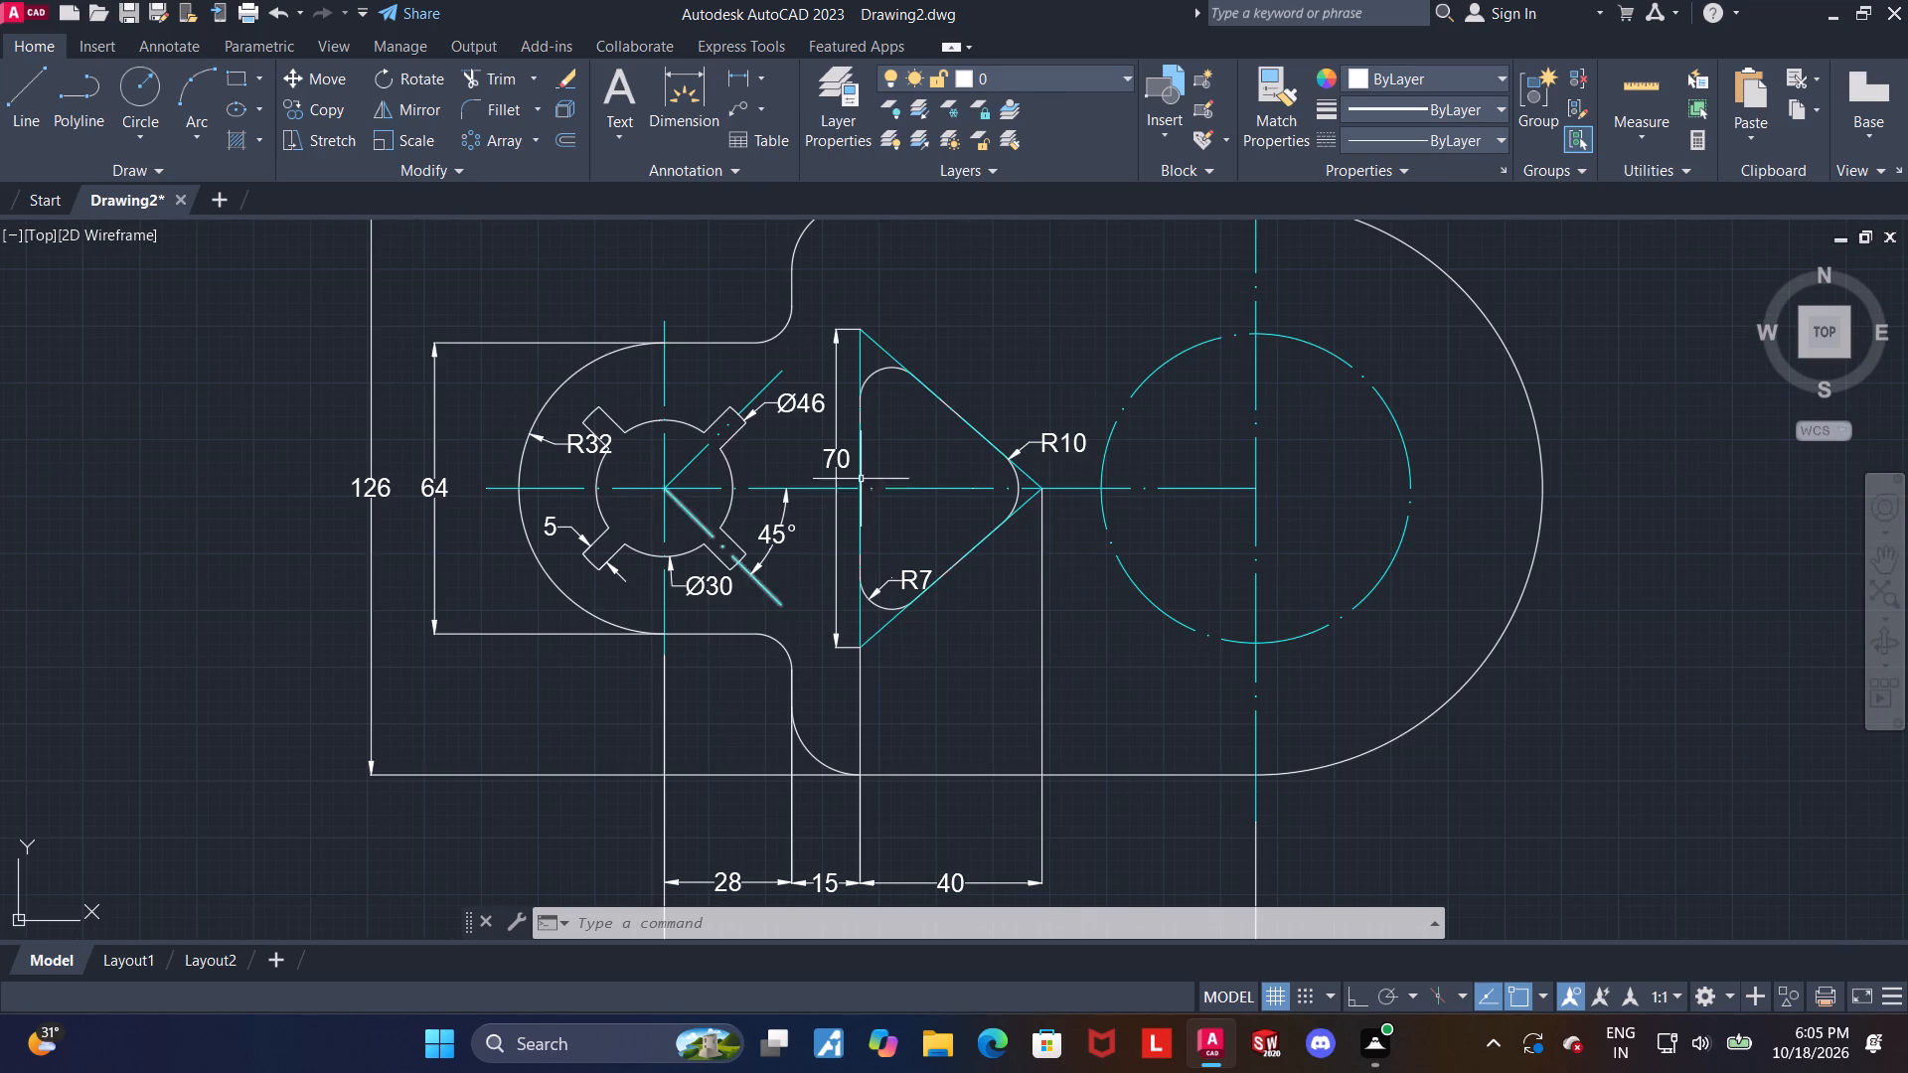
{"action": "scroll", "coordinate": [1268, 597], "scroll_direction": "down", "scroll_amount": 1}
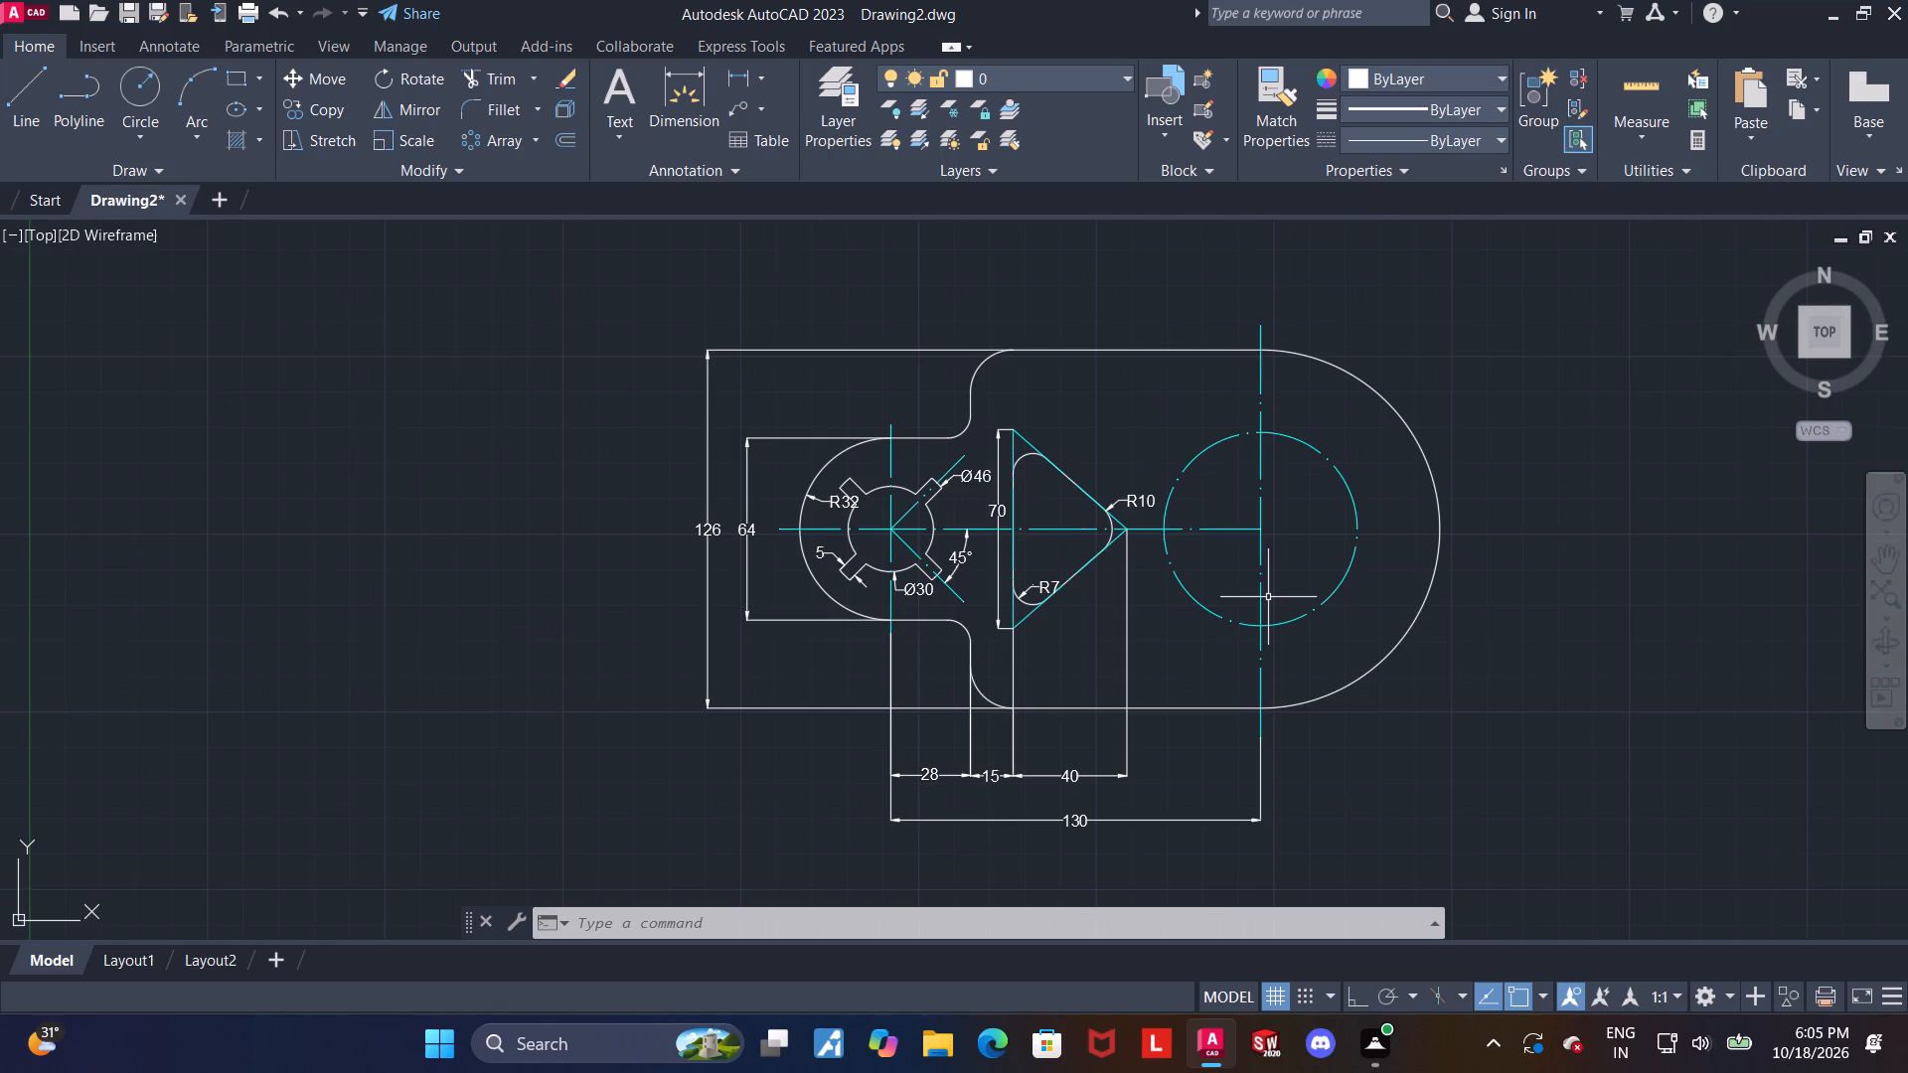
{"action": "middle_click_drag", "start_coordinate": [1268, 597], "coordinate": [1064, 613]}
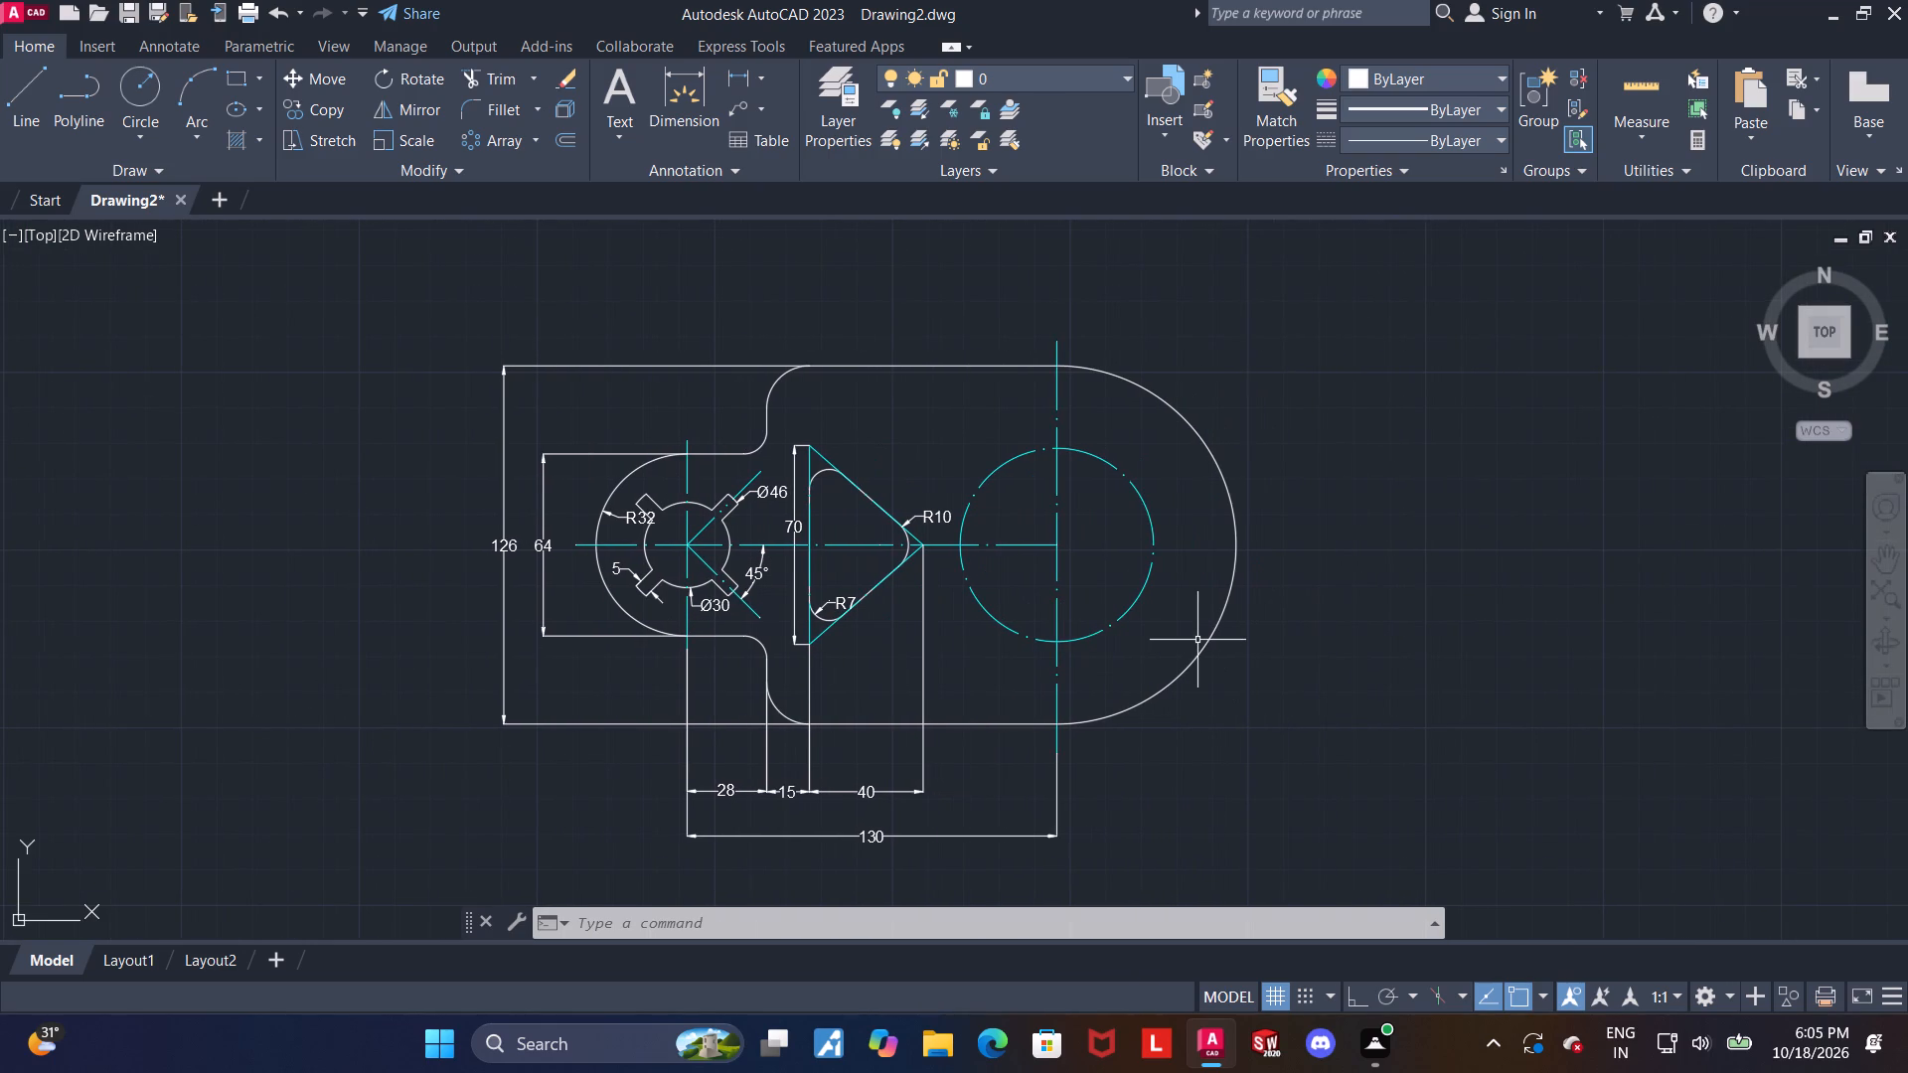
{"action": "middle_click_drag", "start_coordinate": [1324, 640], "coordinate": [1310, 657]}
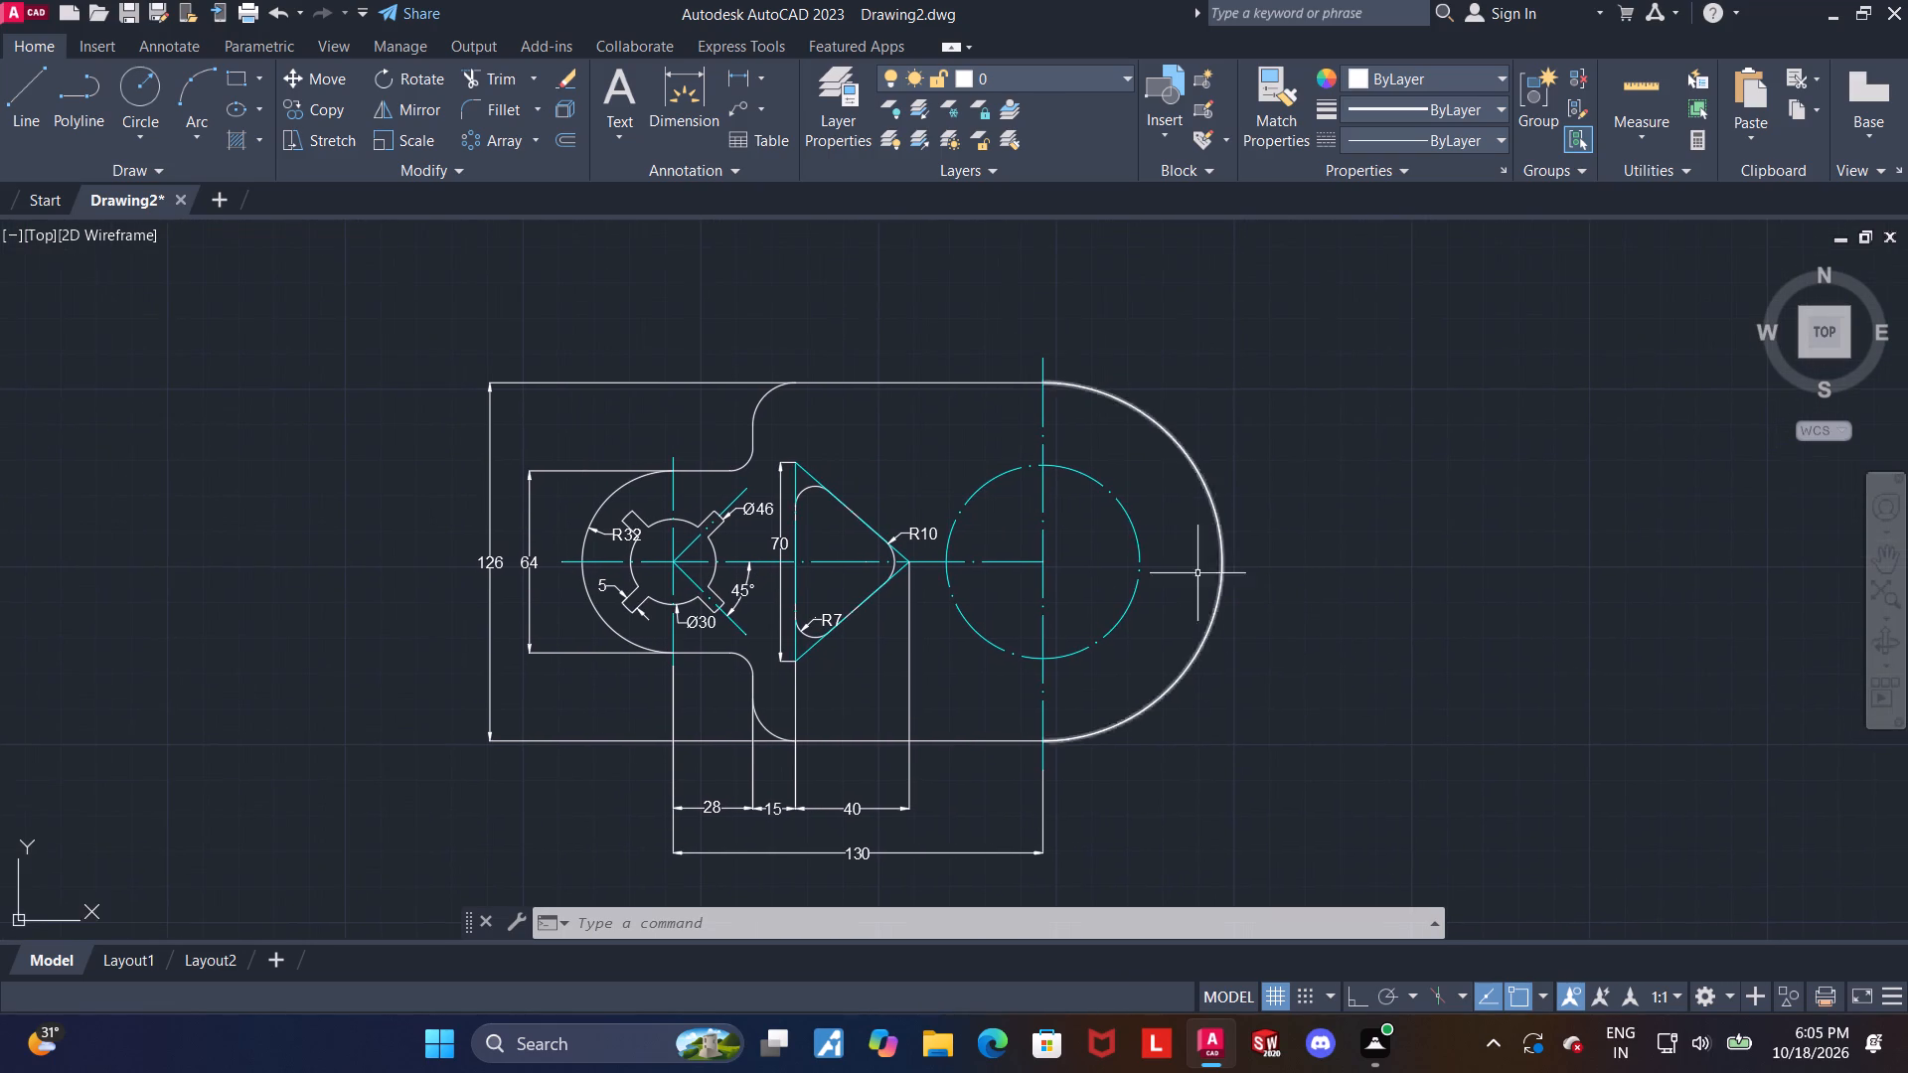
Draw a circle of radius 77 centred on the cyan construction circle at the large rounded end.
{"action": "scroll", "coordinate": [1172, 529], "scroll_direction": "up", "scroll_amount": 1}
{"action": "left_click", "coordinate": [141, 97]}
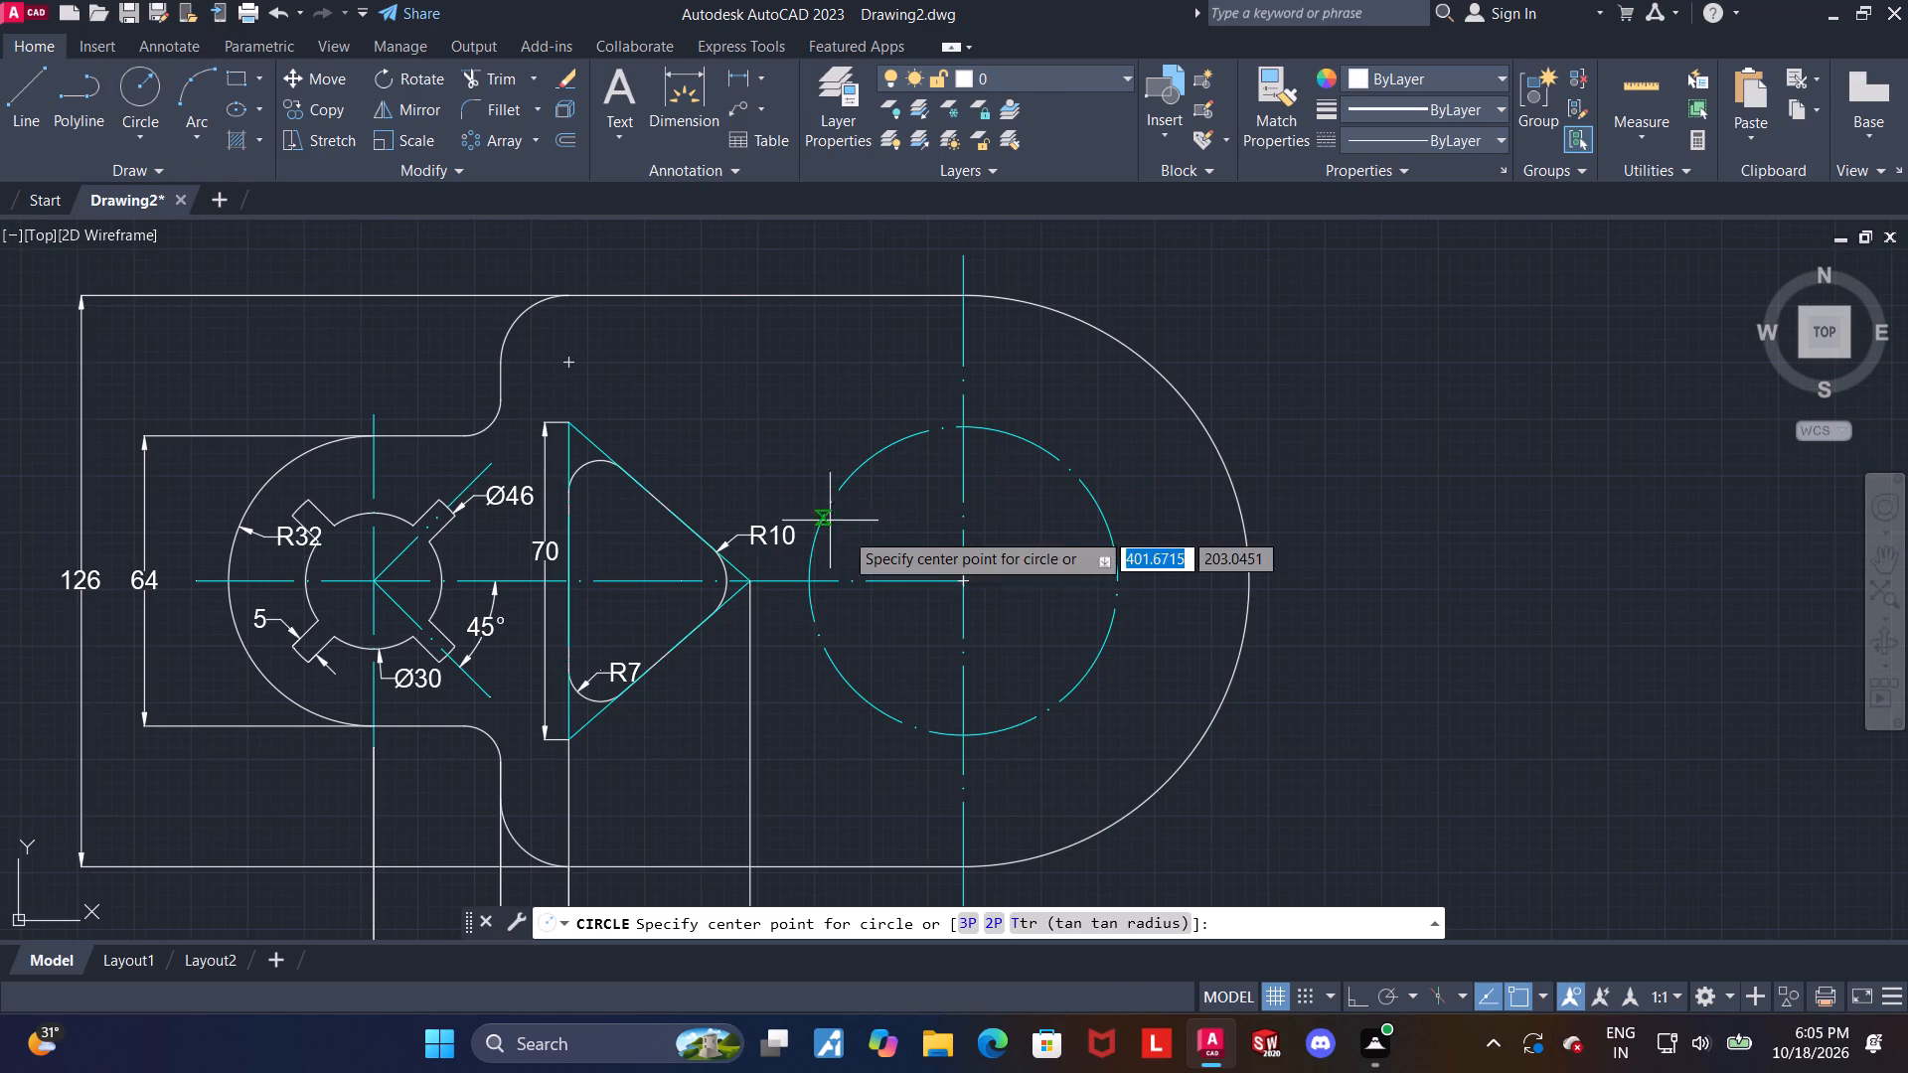
{"action": "scroll", "coordinate": [947, 576], "scroll_direction": "up", "scroll_amount": 2}
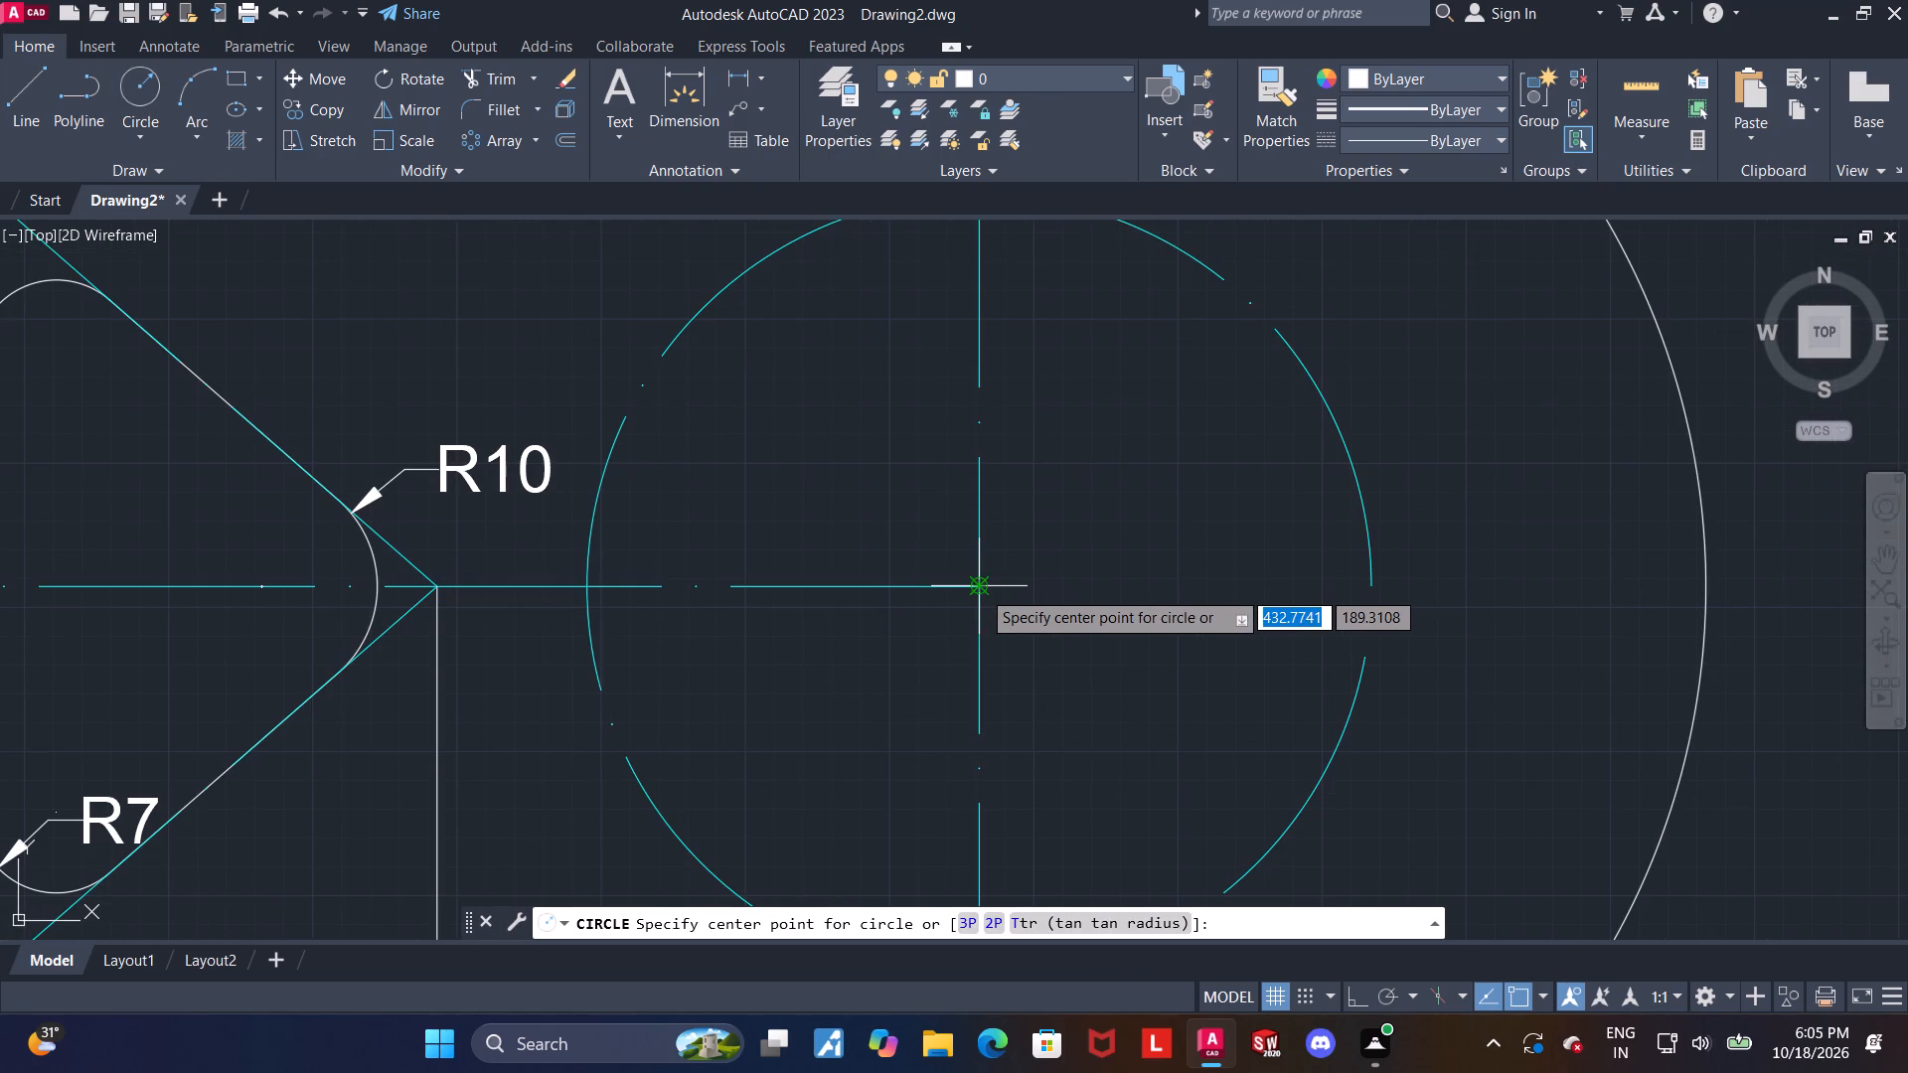
{"action": "left_click", "coordinate": [981, 589]}
{"action": "scroll", "coordinate": [981, 589], "scroll_direction": "down", "scroll_amount": 5}
{"action": "scroll", "coordinate": [1119, 556], "scroll_direction": "up", "scroll_amount": 1}
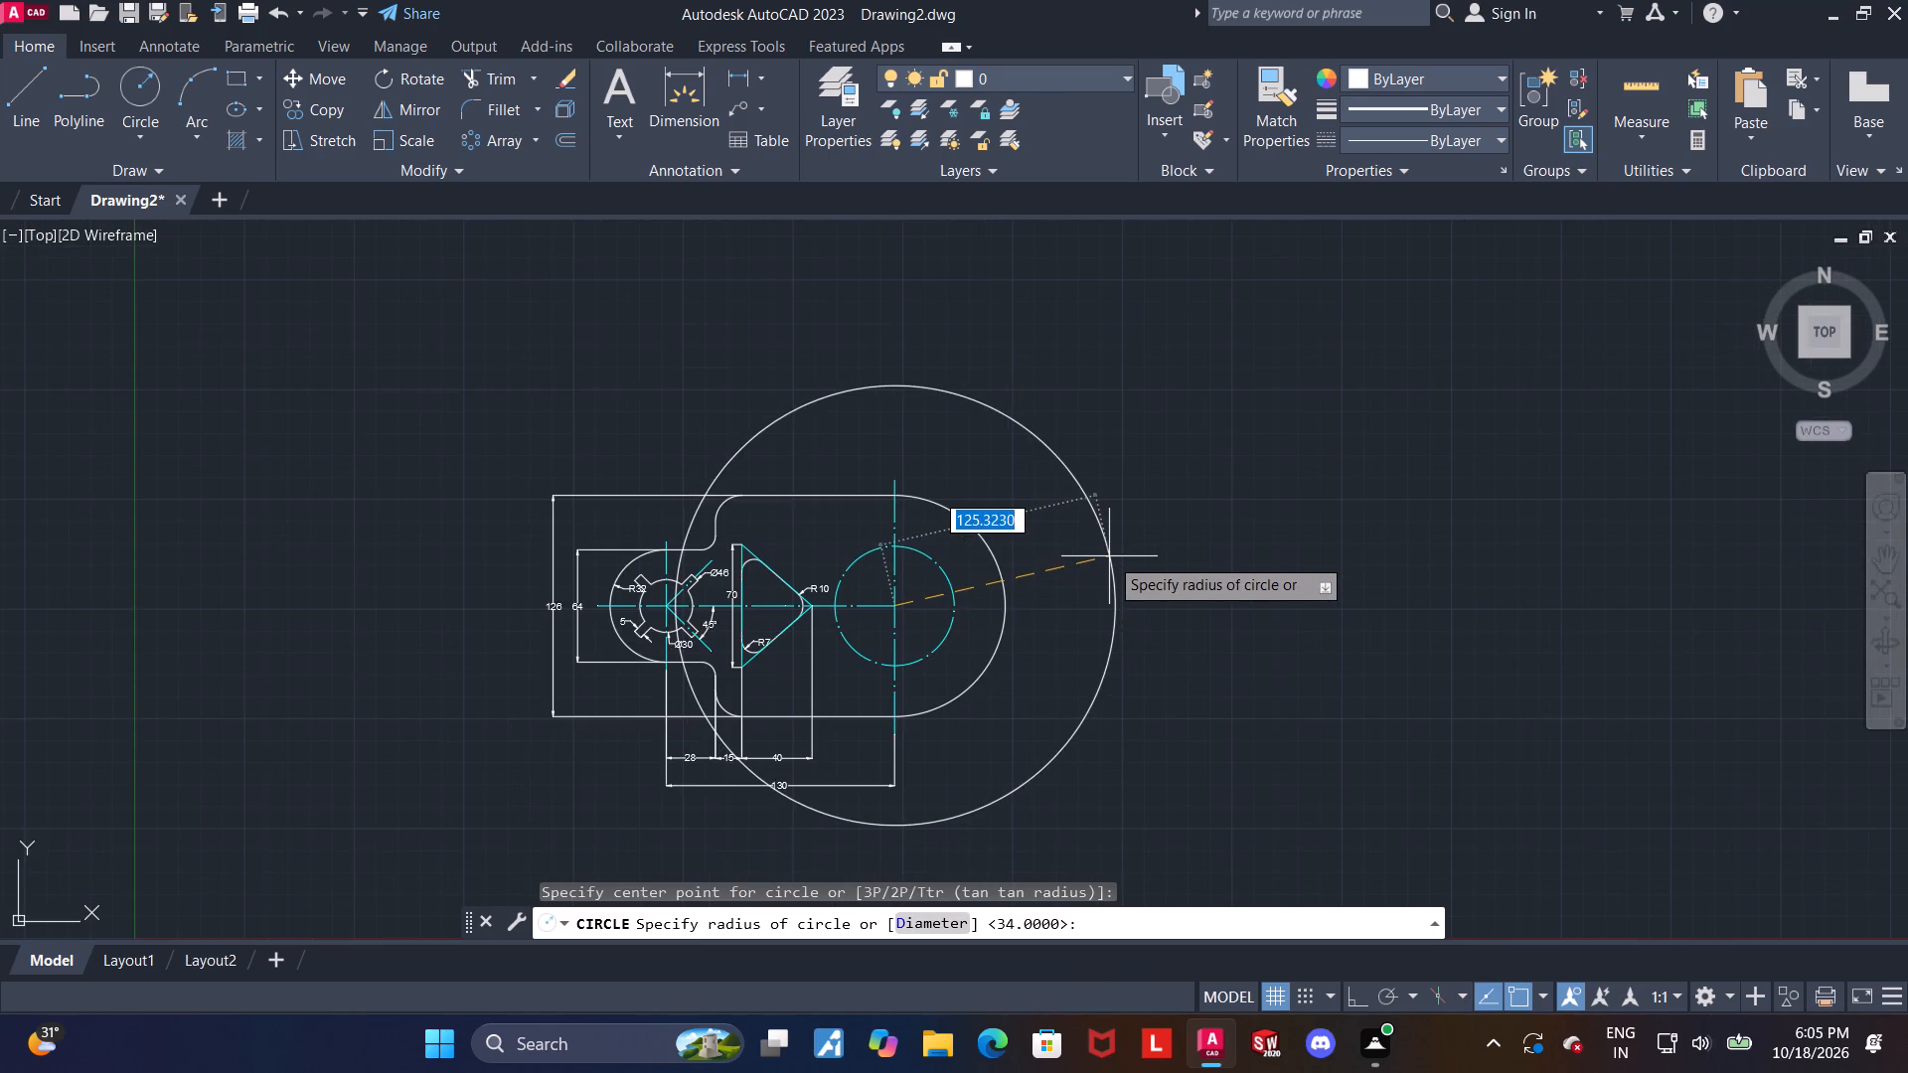
{"action": "scroll", "coordinate": [1109, 556], "scroll_direction": "up", "scroll_amount": 1}
{"action": "type", "text": "77"}
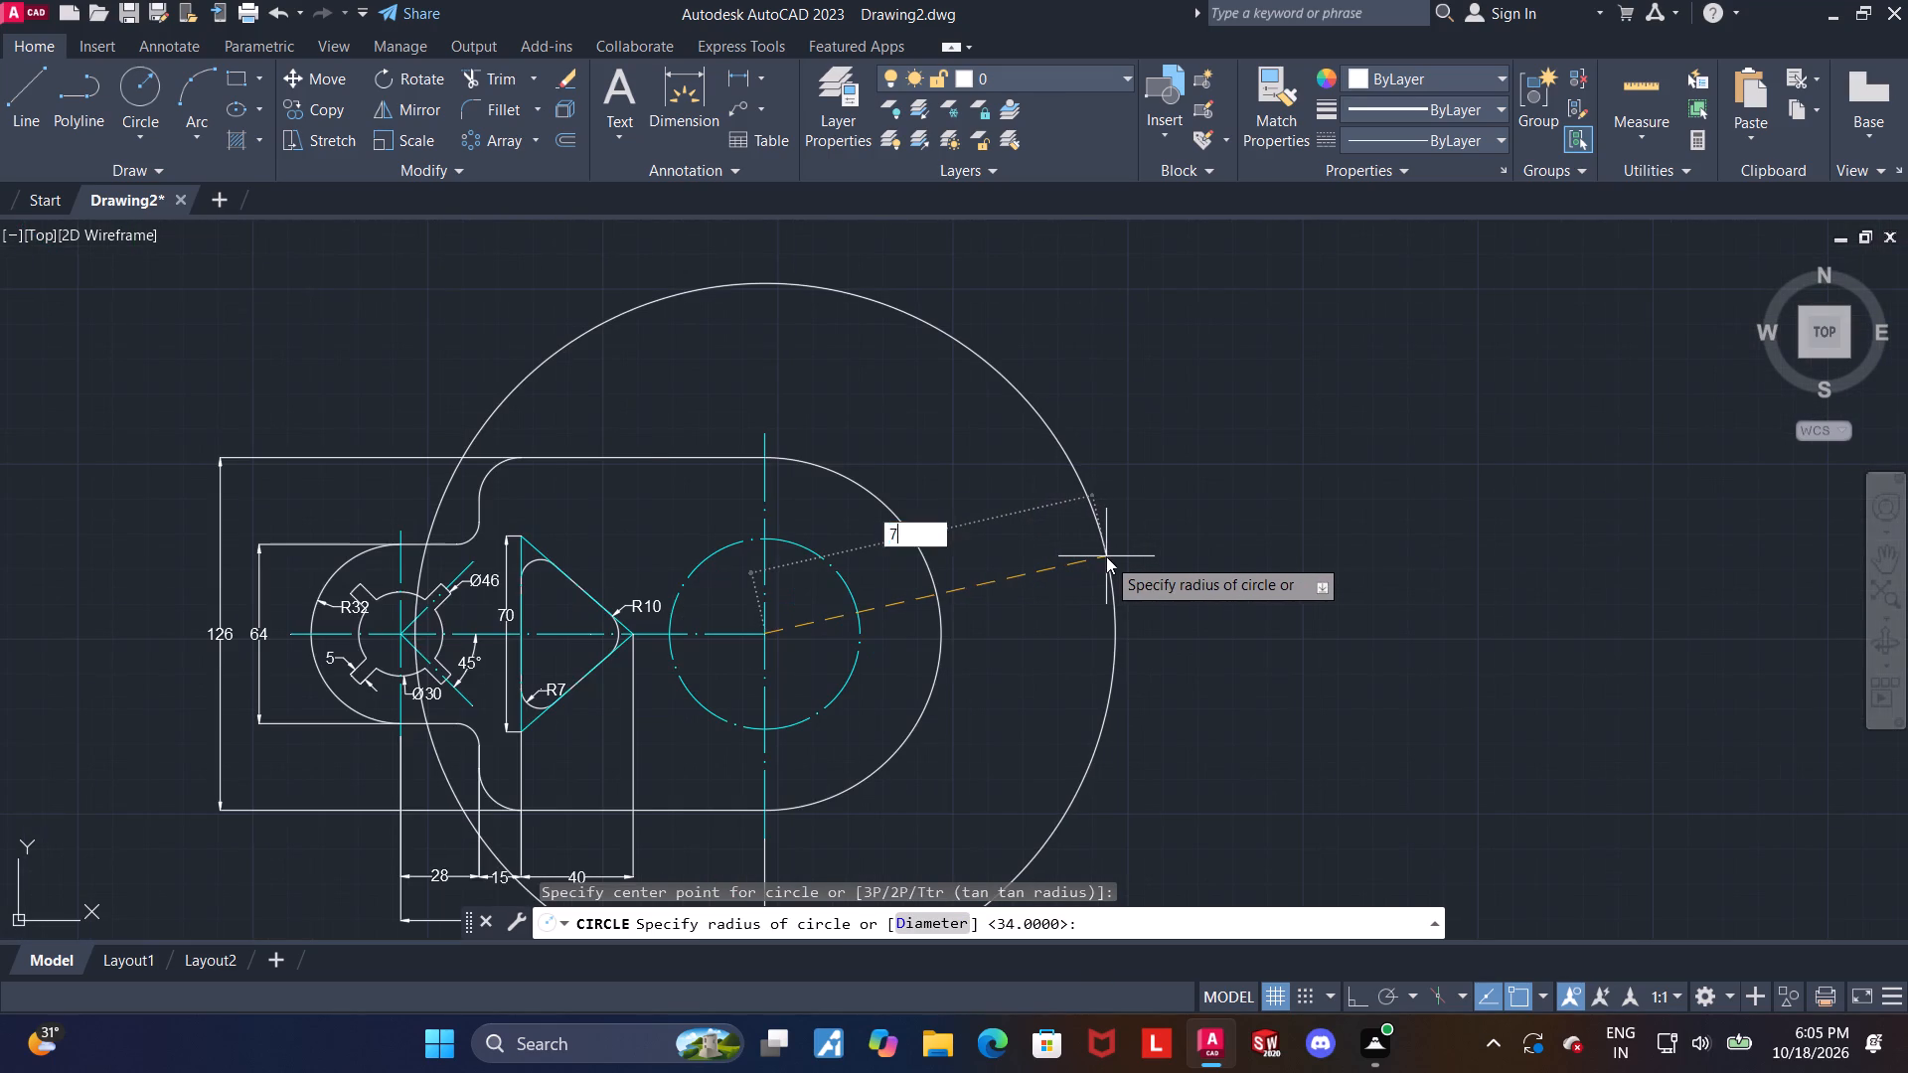
{"action": "key", "text": "Return"}
{"action": "key", "text": "Escape"}
Trim the radius 77 circle between the body's top edge and the upper sloping side of the triangular cutout.
{"action": "scroll", "coordinate": [1048, 530], "scroll_direction": "down", "scroll_amount": 1}
{"action": "scroll", "coordinate": [975, 548], "scroll_direction": "up", "scroll_amount": 1}
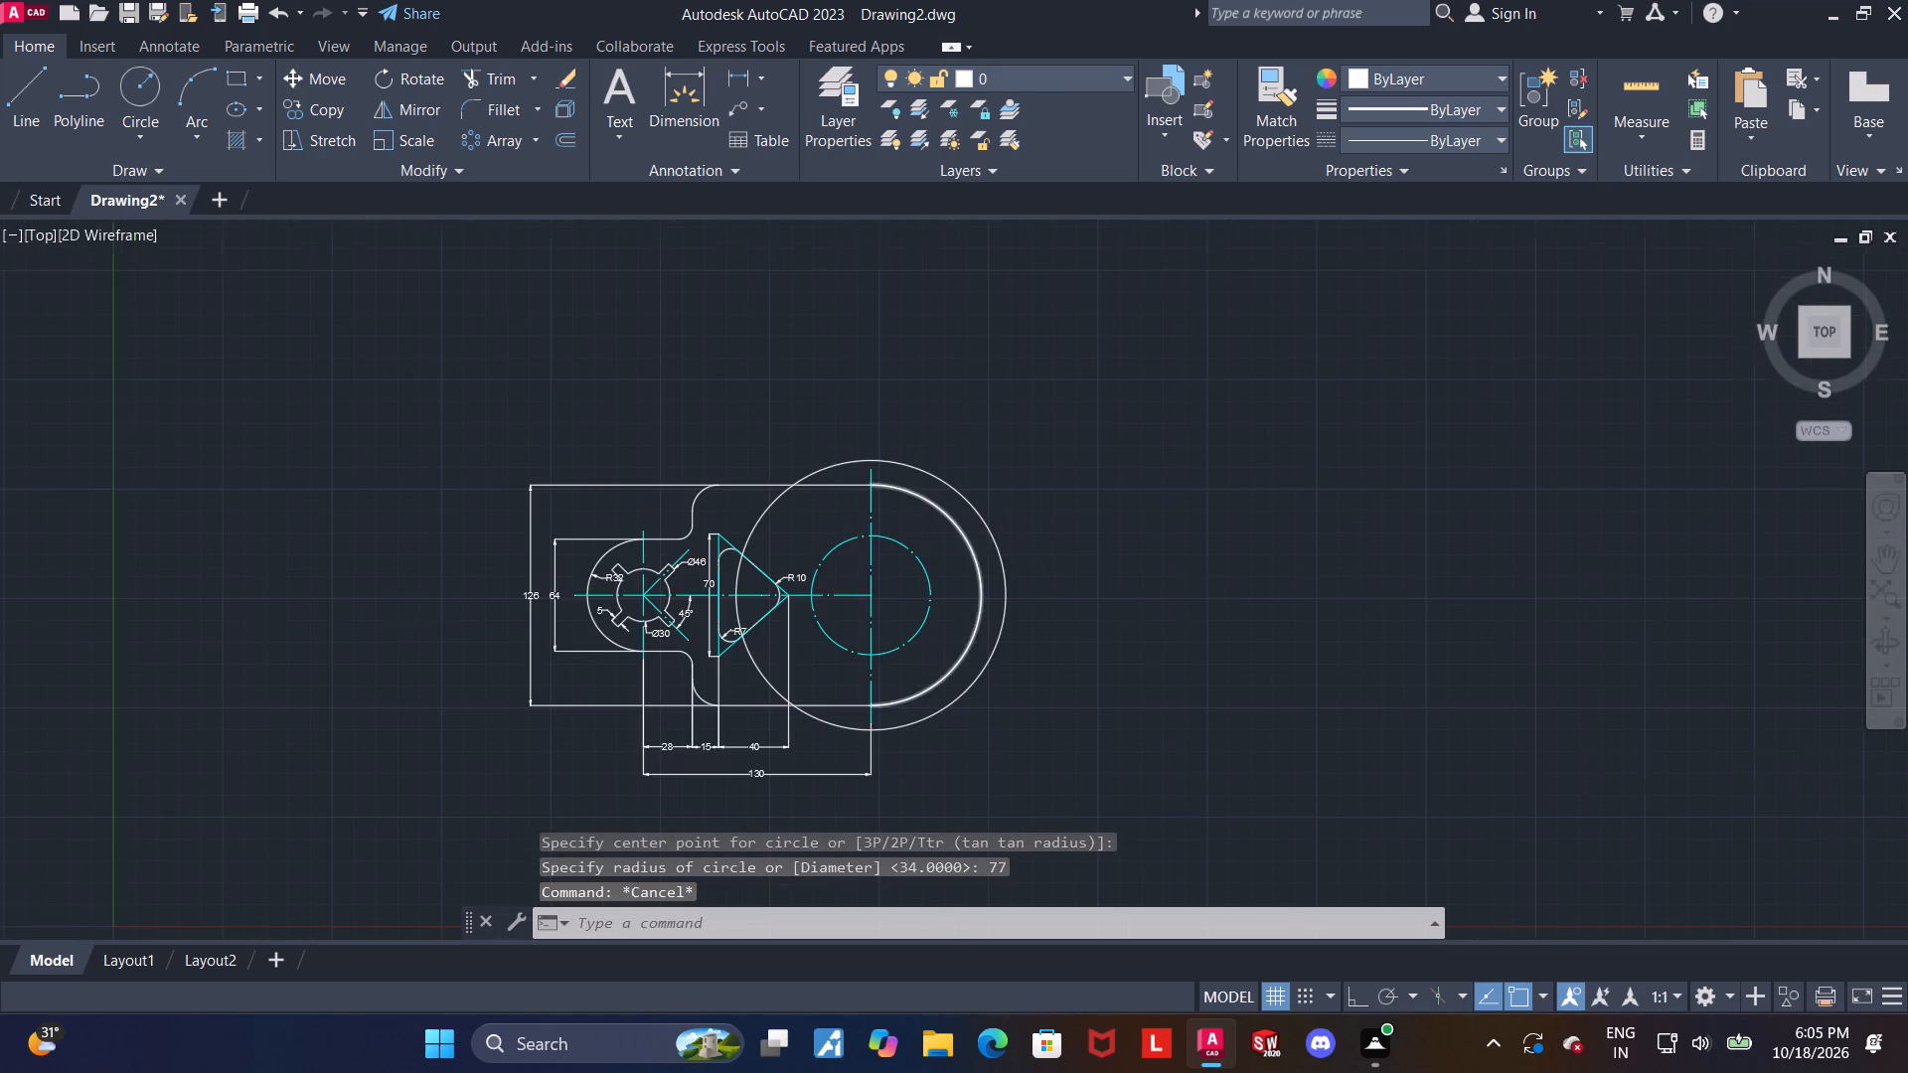
{"action": "left_click", "coordinate": [491, 80]}
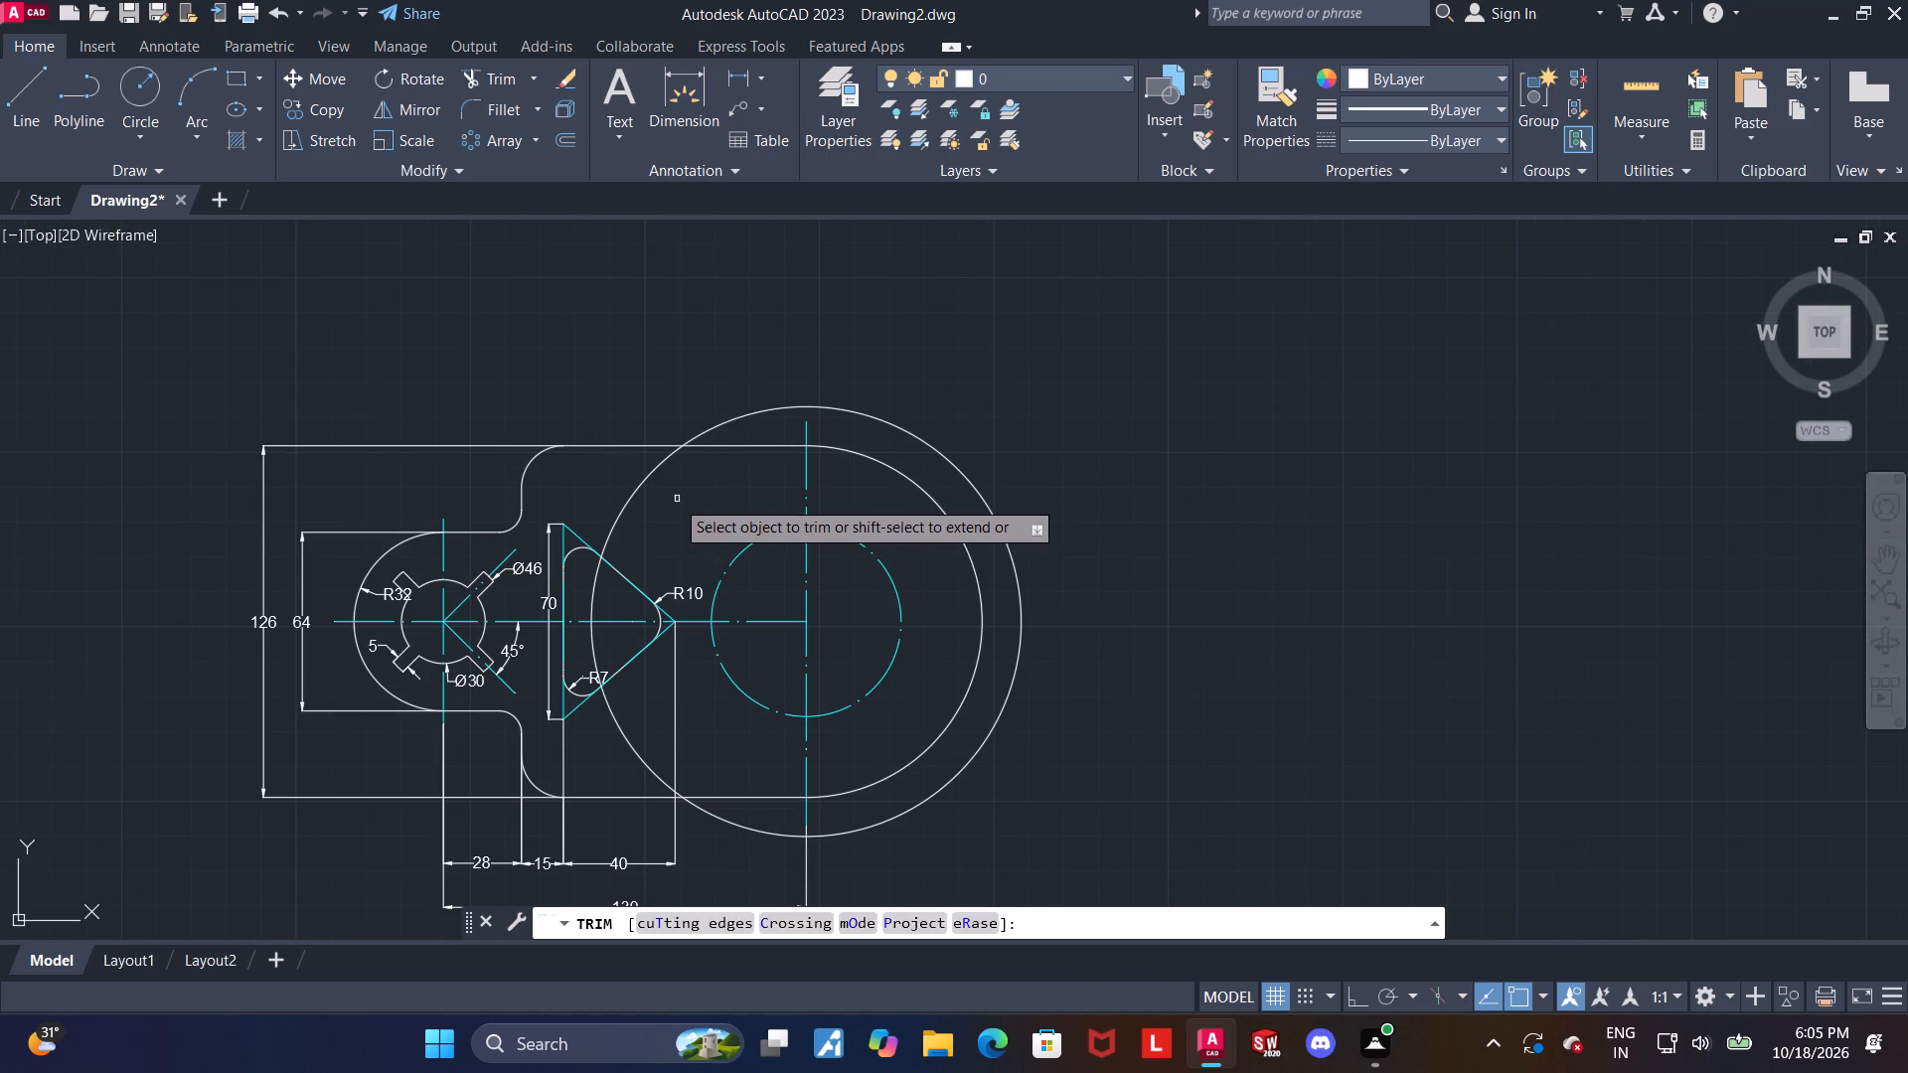
{"action": "left_click_drag", "start_coordinate": [663, 489], "coordinate": [639, 483]}
{"action": "scroll", "coordinate": [695, 698], "scroll_direction": "down", "scroll_amount": 2}
{"action": "scroll", "coordinate": [694, 725], "scroll_direction": "up", "scroll_amount": 2}
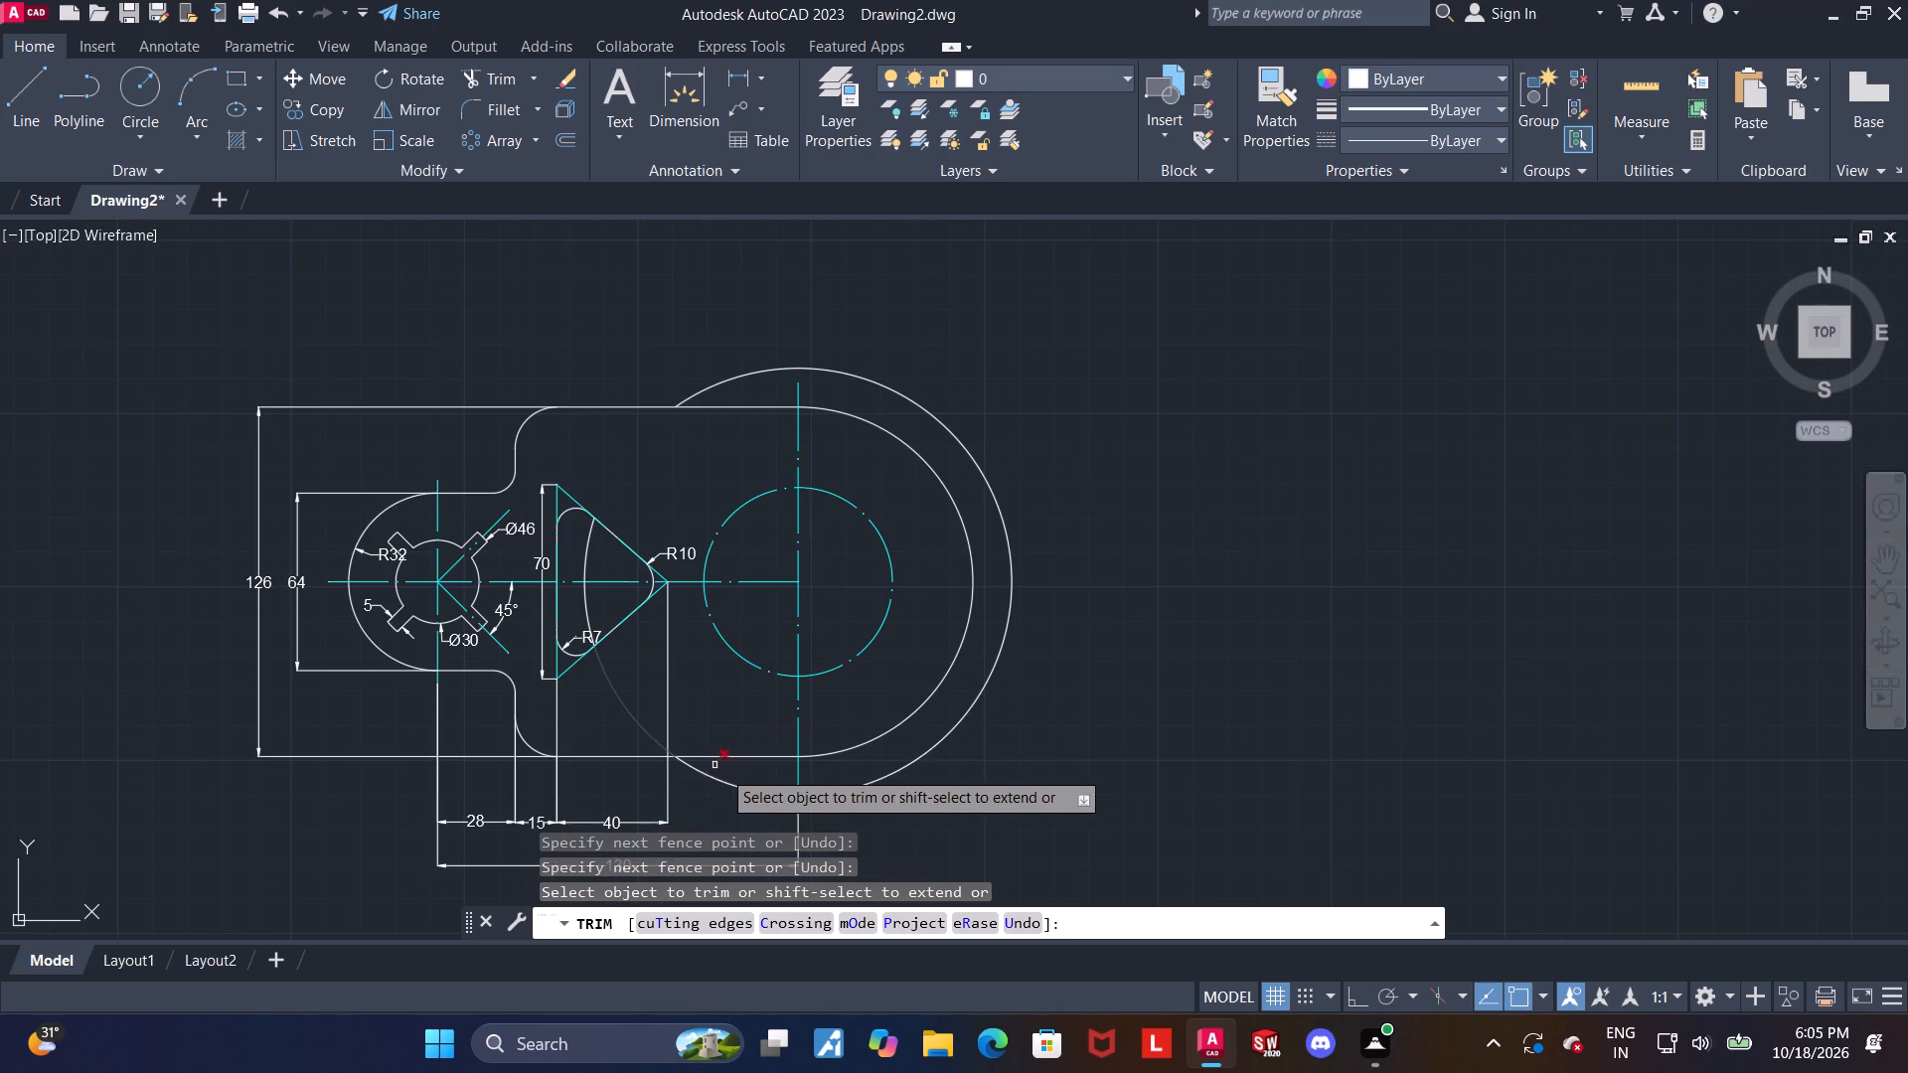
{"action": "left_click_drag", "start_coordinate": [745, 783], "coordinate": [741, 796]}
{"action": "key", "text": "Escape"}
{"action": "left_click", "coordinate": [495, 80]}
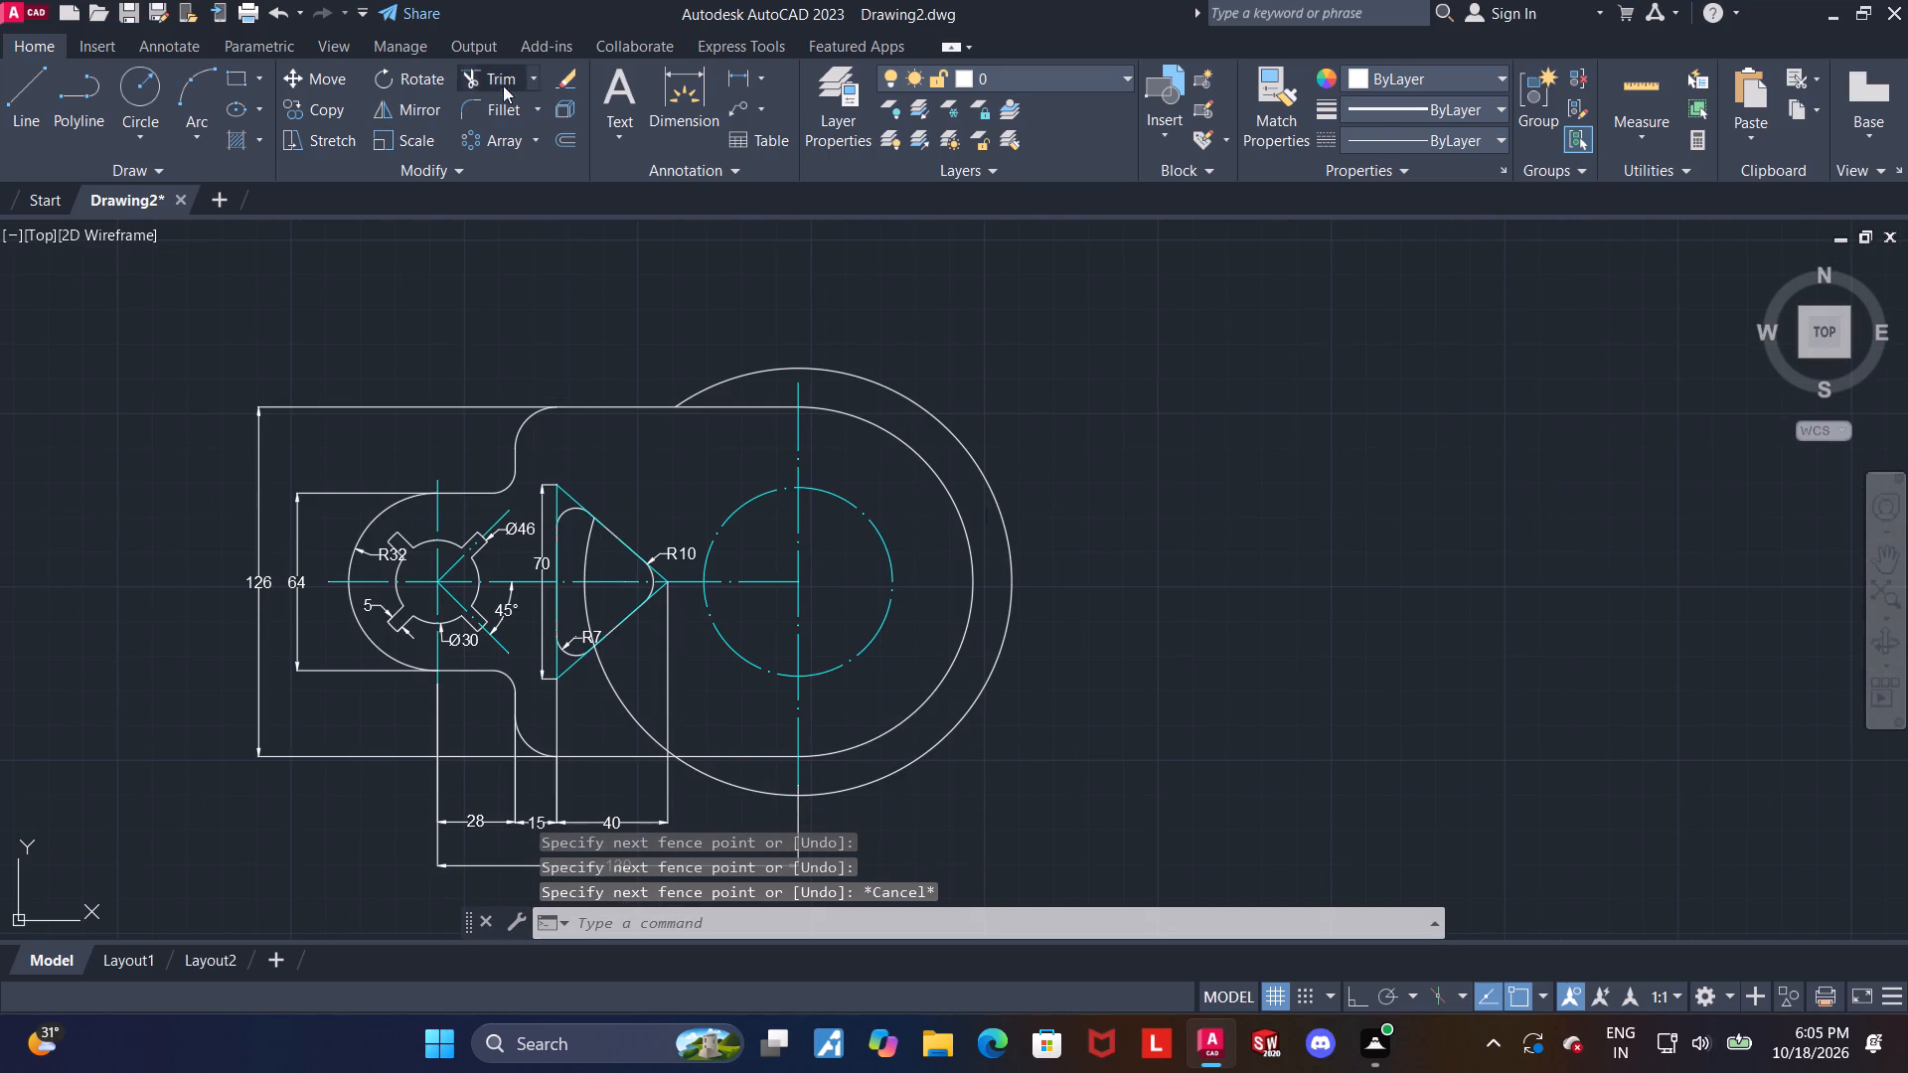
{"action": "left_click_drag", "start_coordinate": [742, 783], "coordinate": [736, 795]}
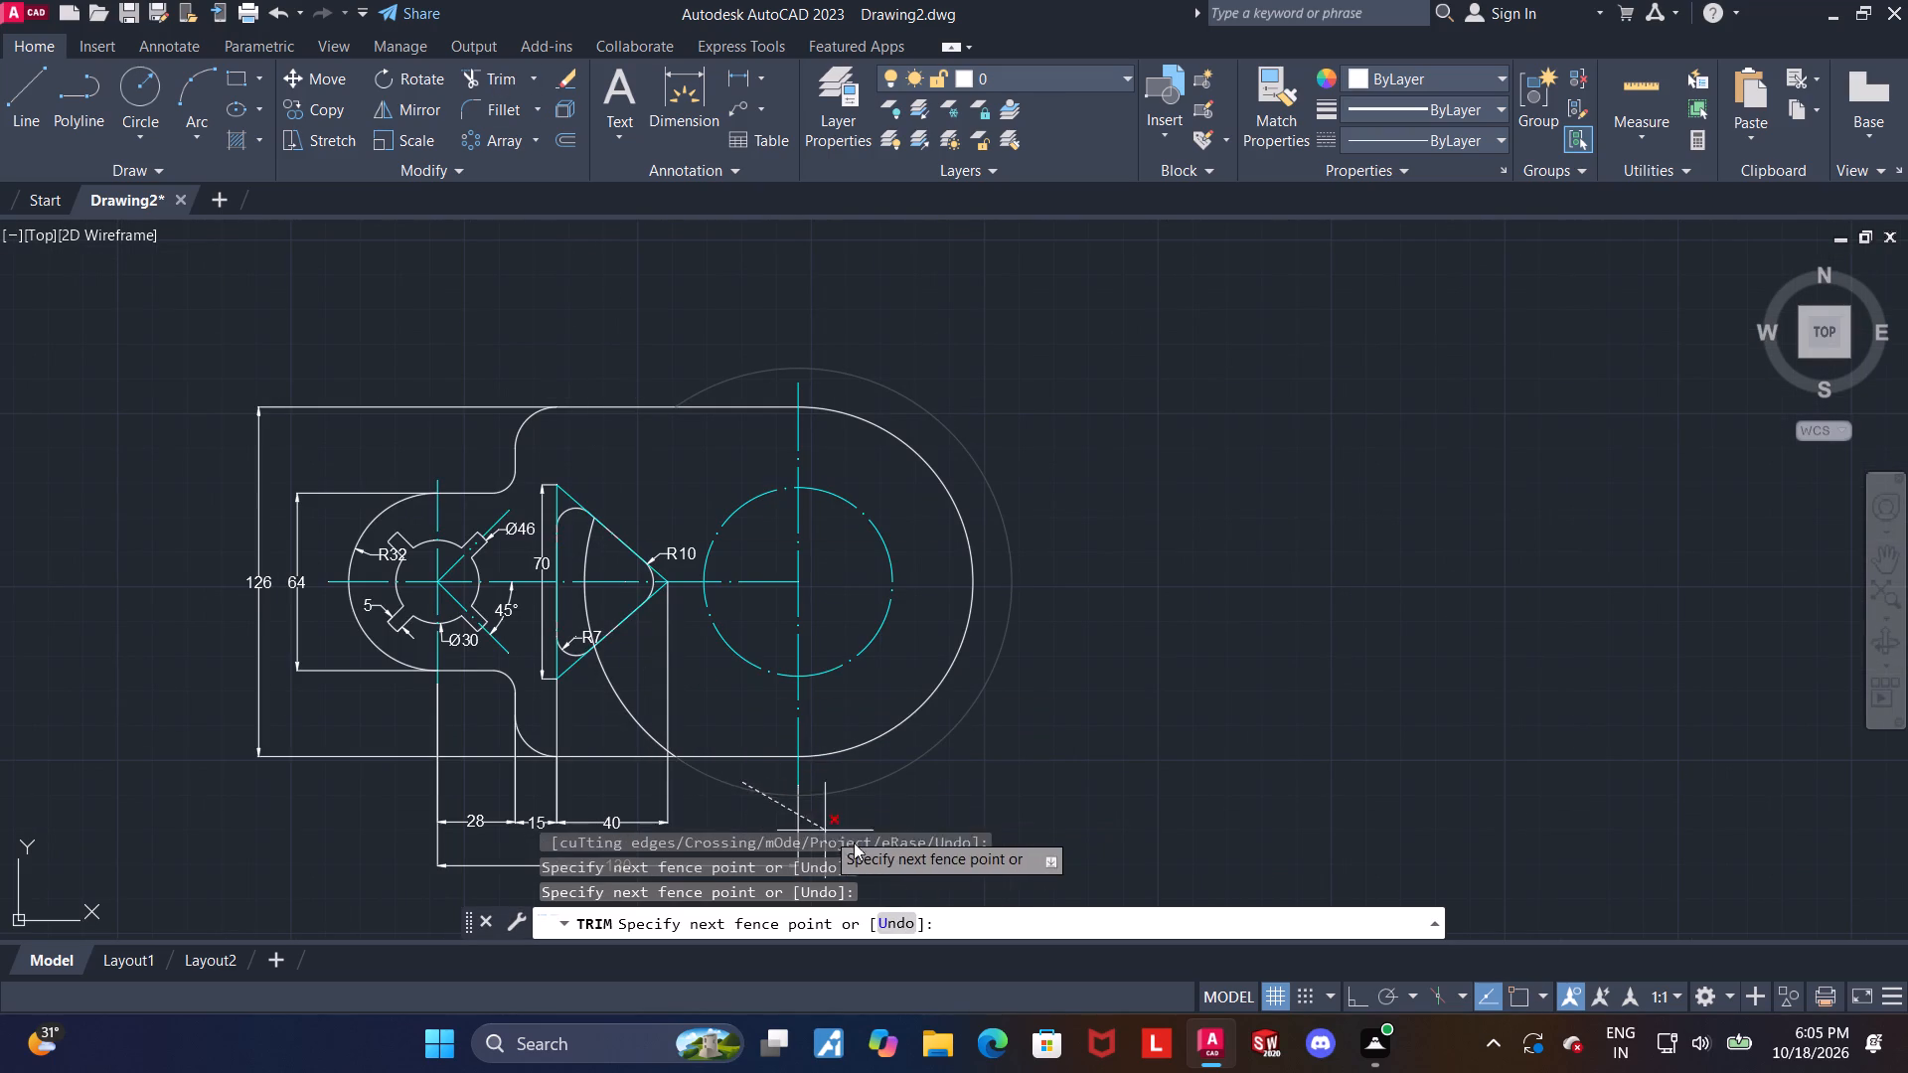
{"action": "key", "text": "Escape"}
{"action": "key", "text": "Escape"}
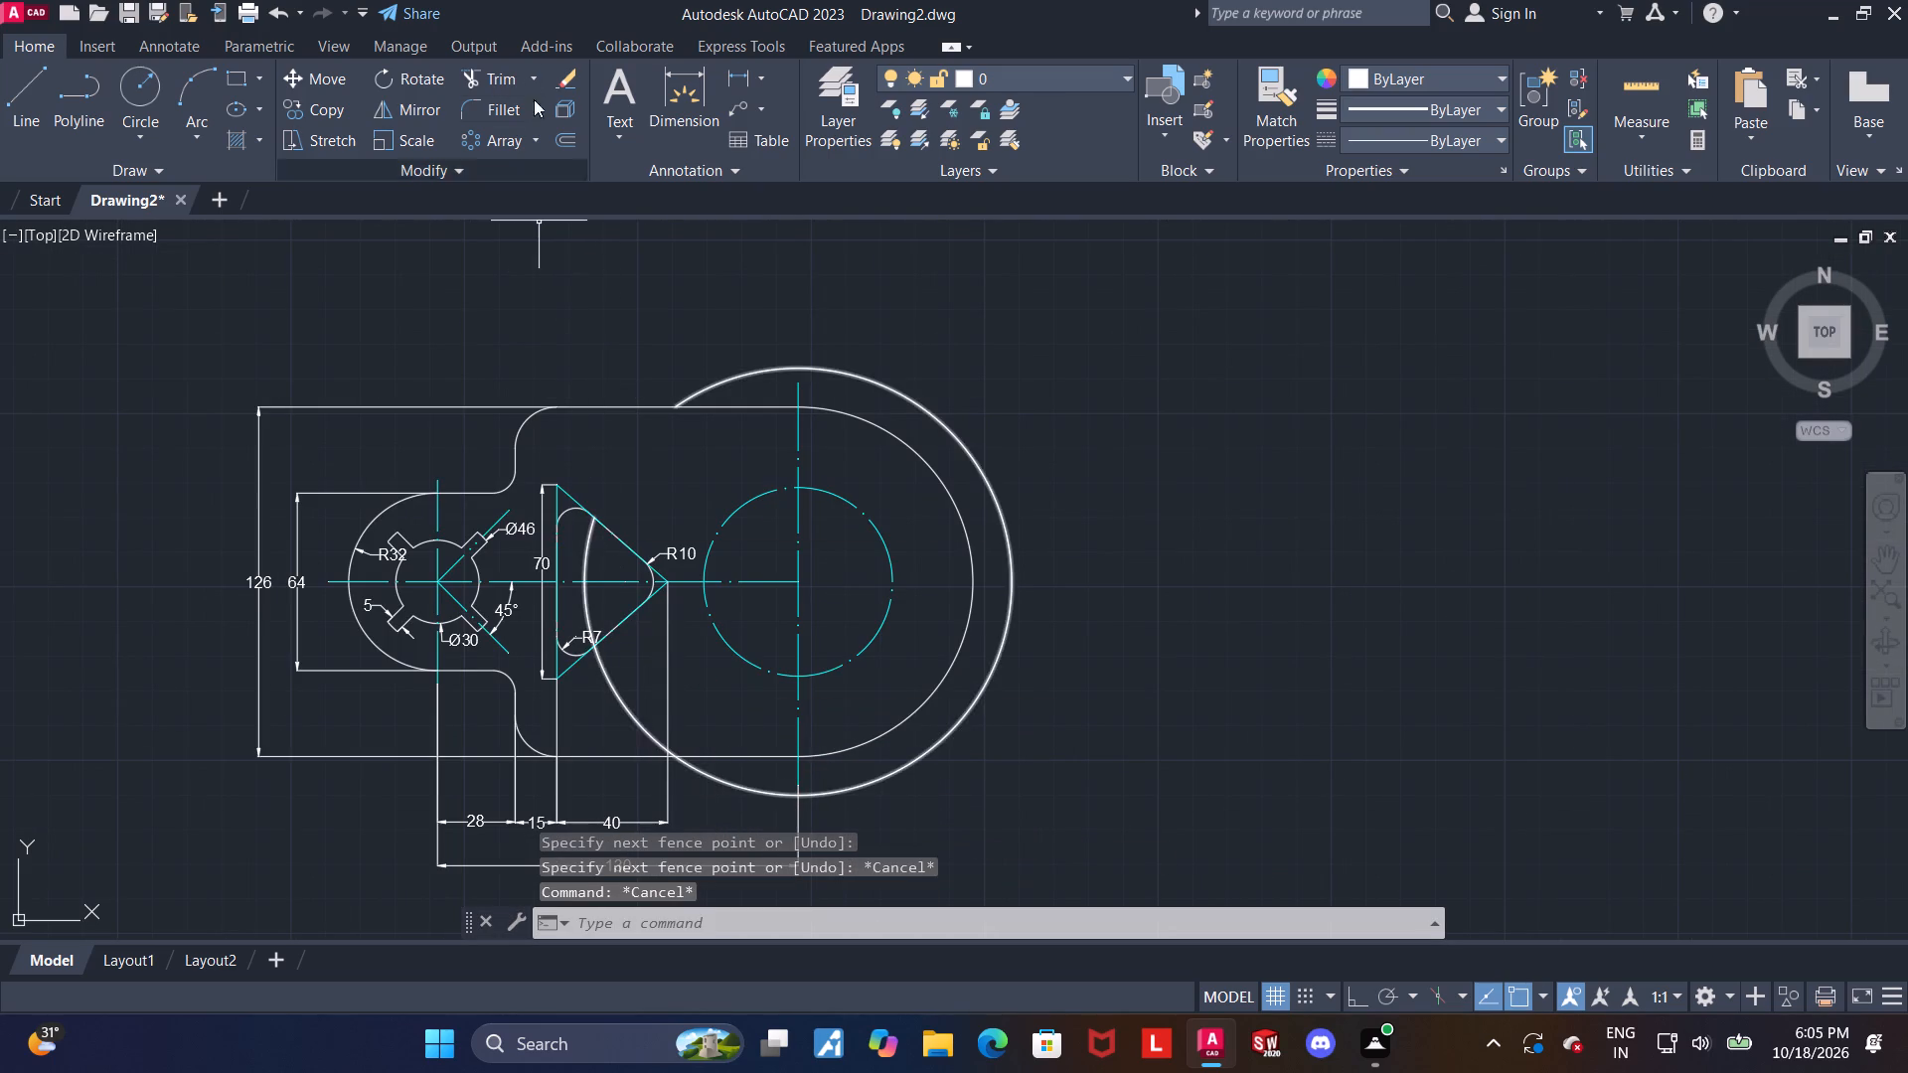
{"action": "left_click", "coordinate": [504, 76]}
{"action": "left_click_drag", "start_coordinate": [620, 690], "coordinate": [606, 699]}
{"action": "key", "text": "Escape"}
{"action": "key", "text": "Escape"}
Remove the rest of the radius 77 circle inside the body: trim its lower section and erase the arc crossing the triangular cutout.
{"action": "left_click", "coordinate": [478, 73]}
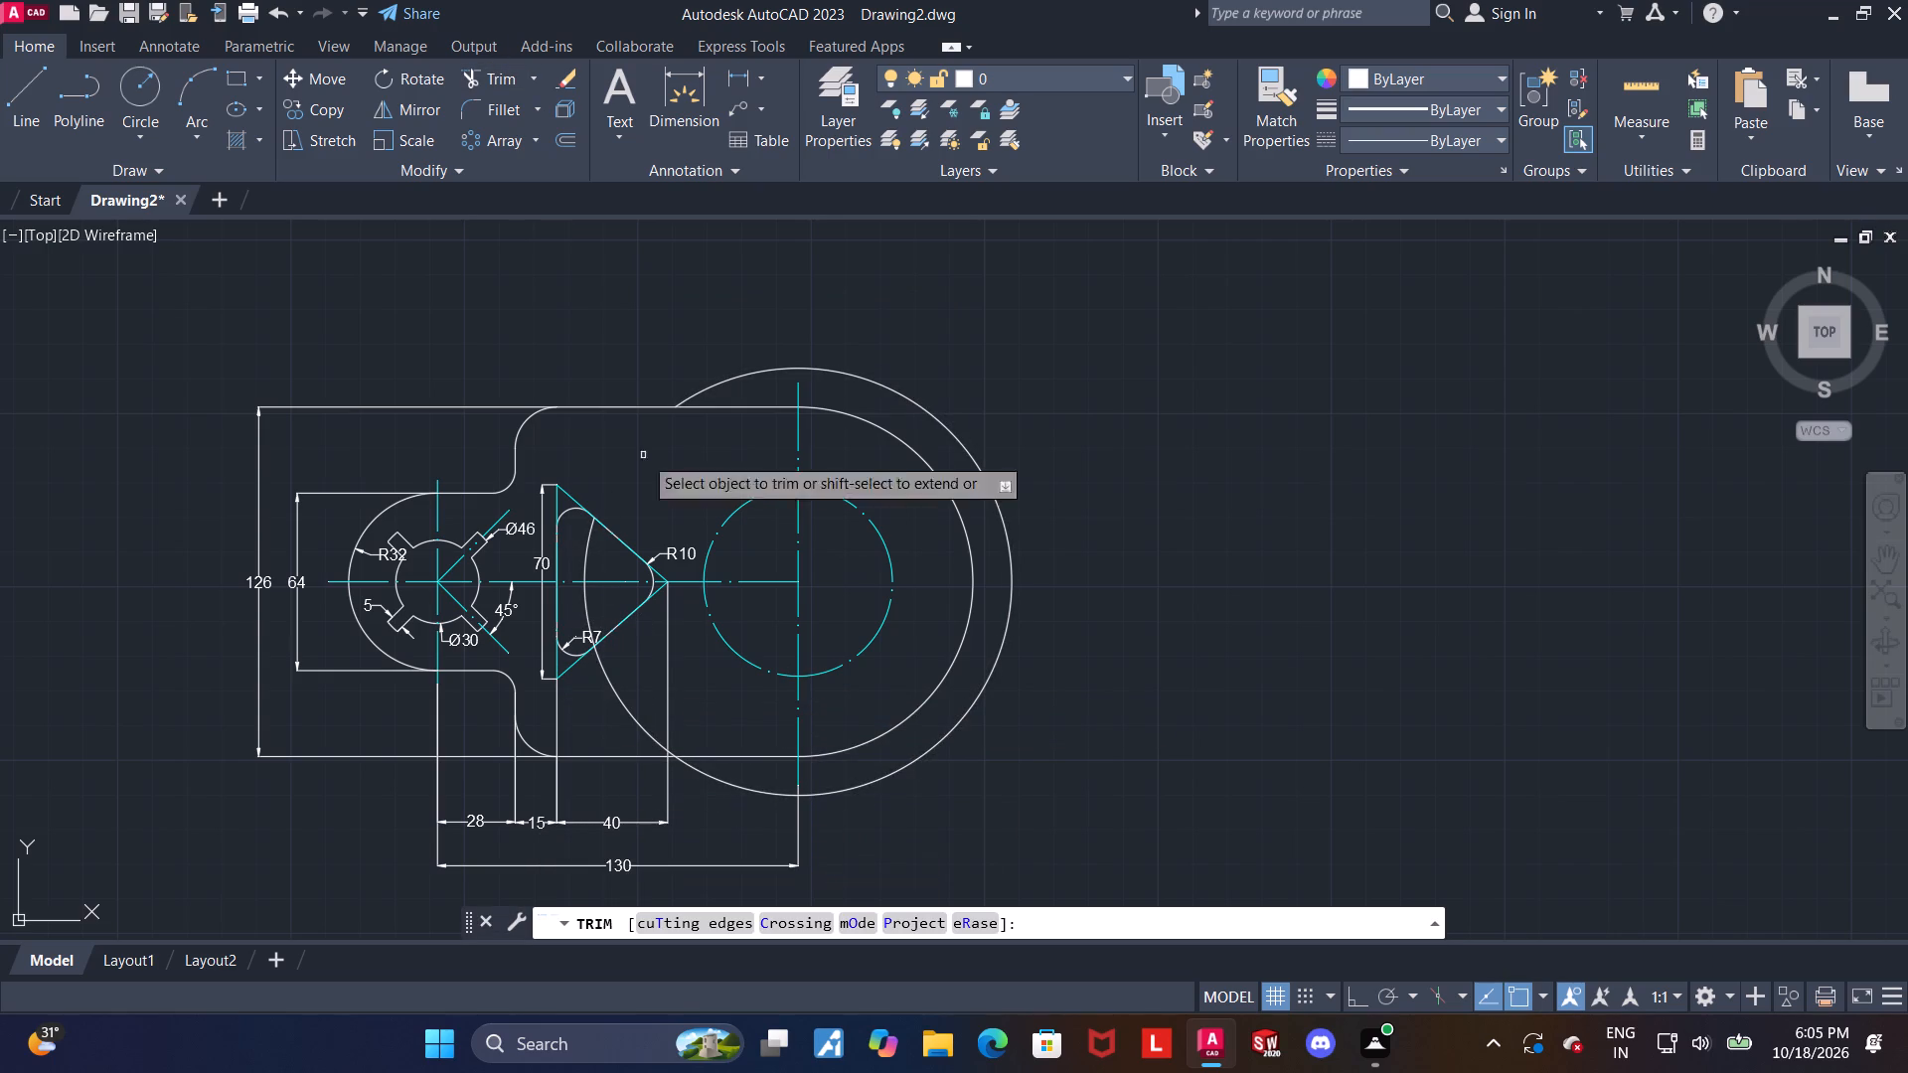
{"action": "left_click_drag", "start_coordinate": [643, 676], "coordinate": [580, 742]}
{"action": "key", "text": "Escape"}
{"action": "left_click", "coordinate": [587, 612]}
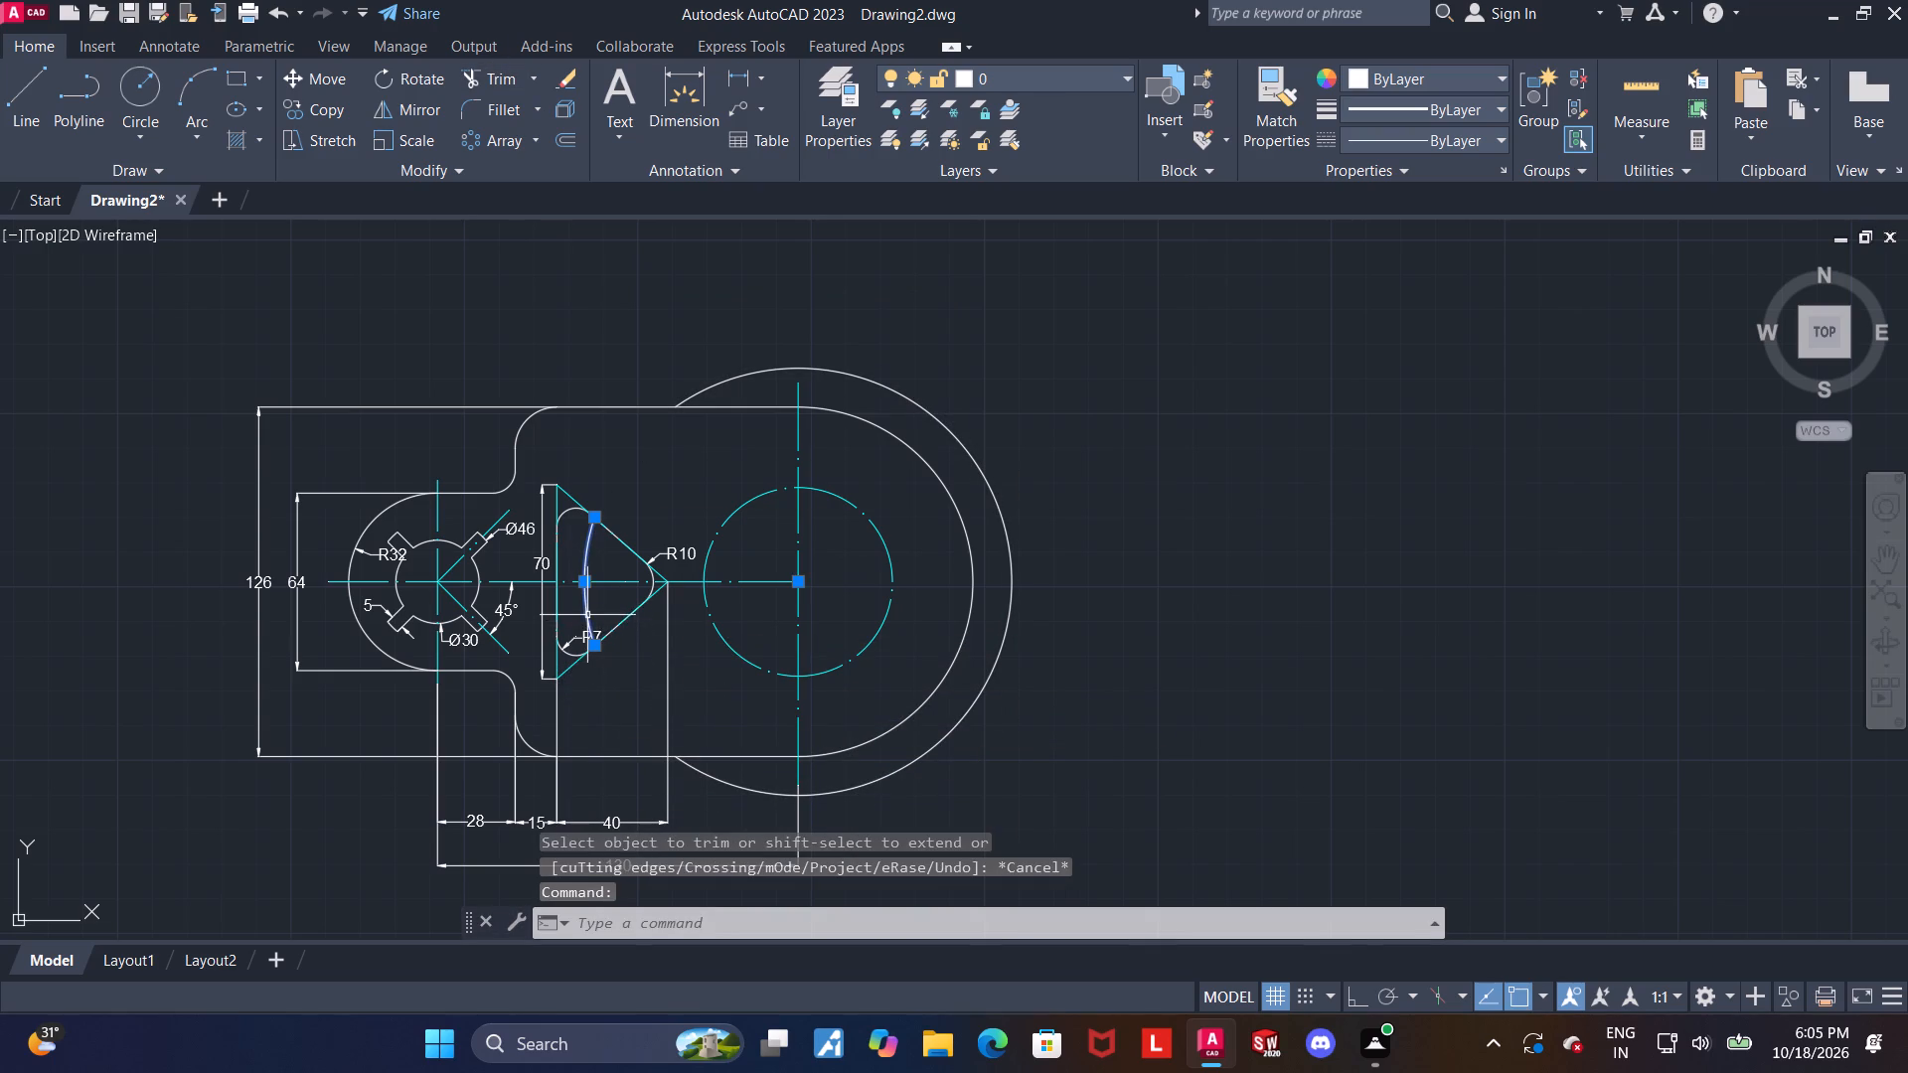
{"action": "key", "text": "Delete"}
Change the linetype of the outer radius 77 arc around the large rounded end to ACAD_ISO05W100.
{"action": "scroll", "coordinate": [807, 724], "scroll_direction": "down", "scroll_amount": 1}
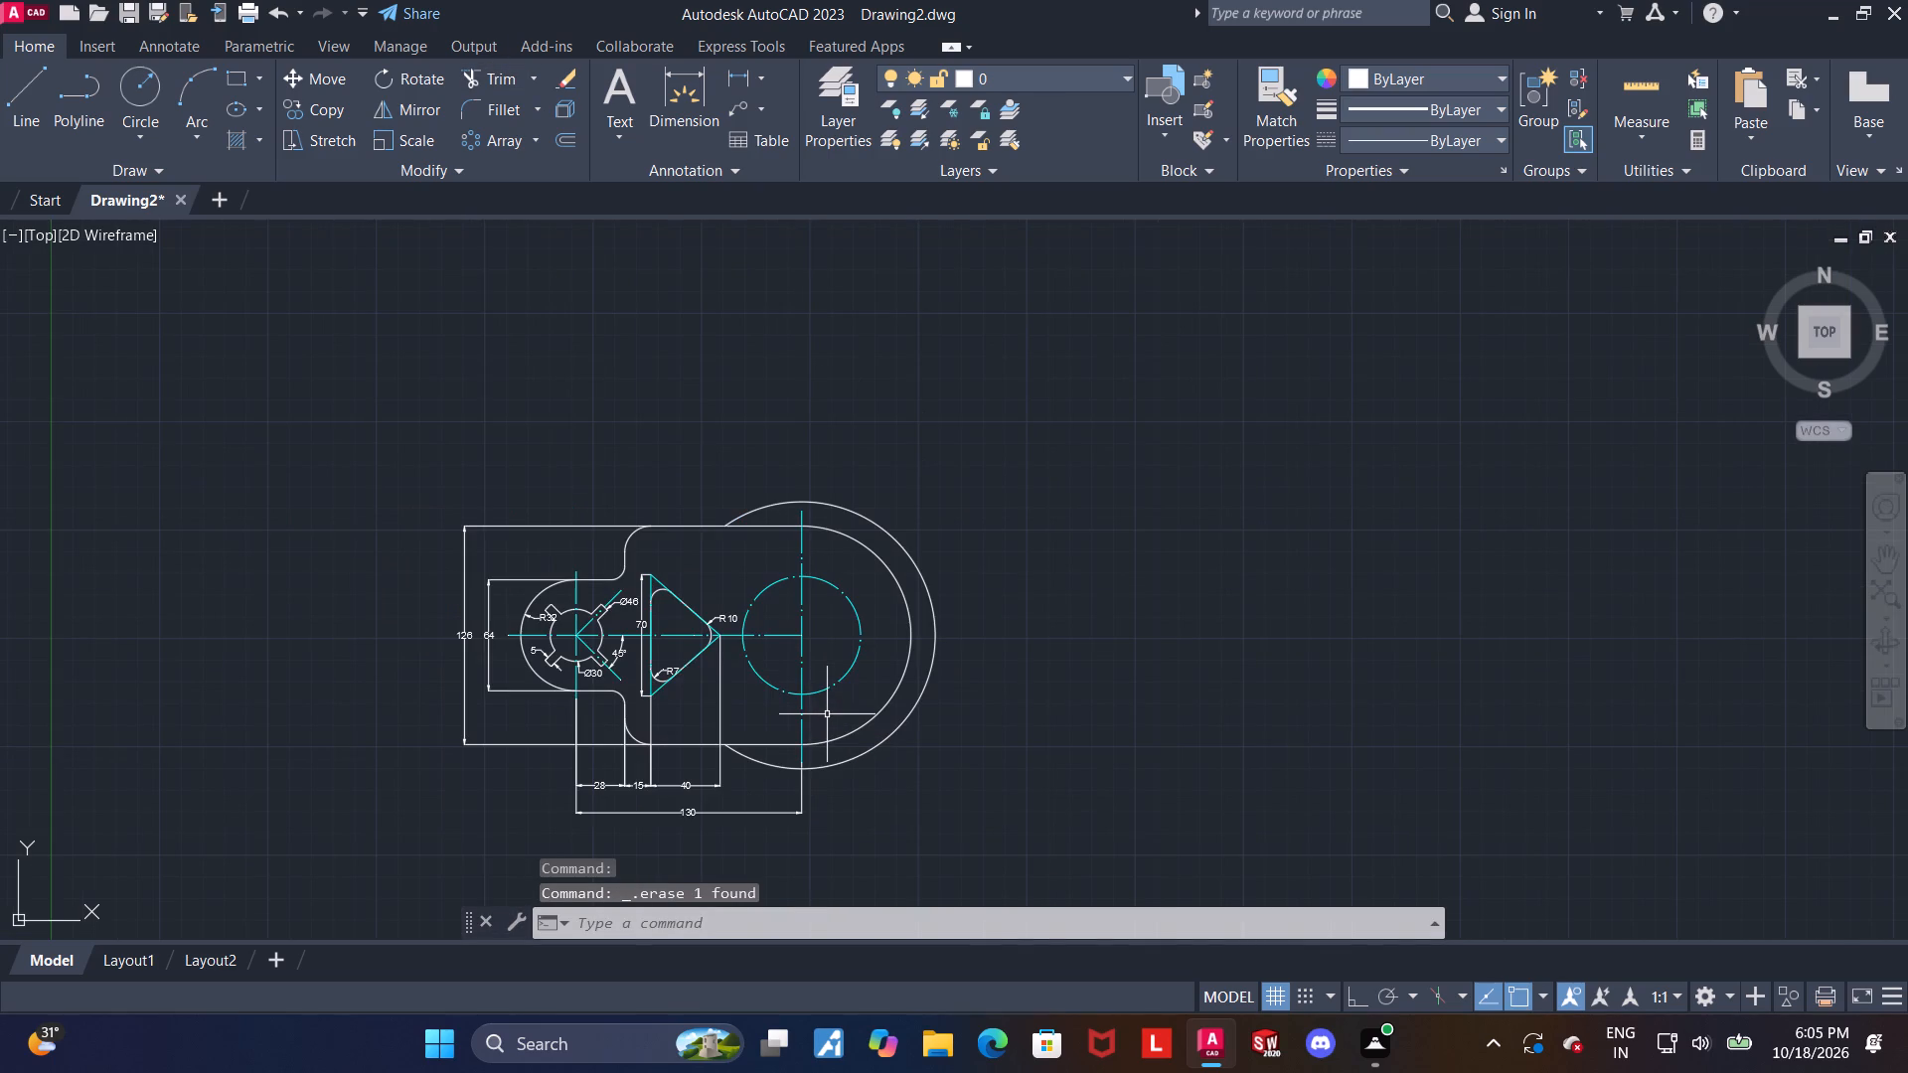
{"action": "scroll", "coordinate": [827, 714], "scroll_direction": "up", "scroll_amount": 1}
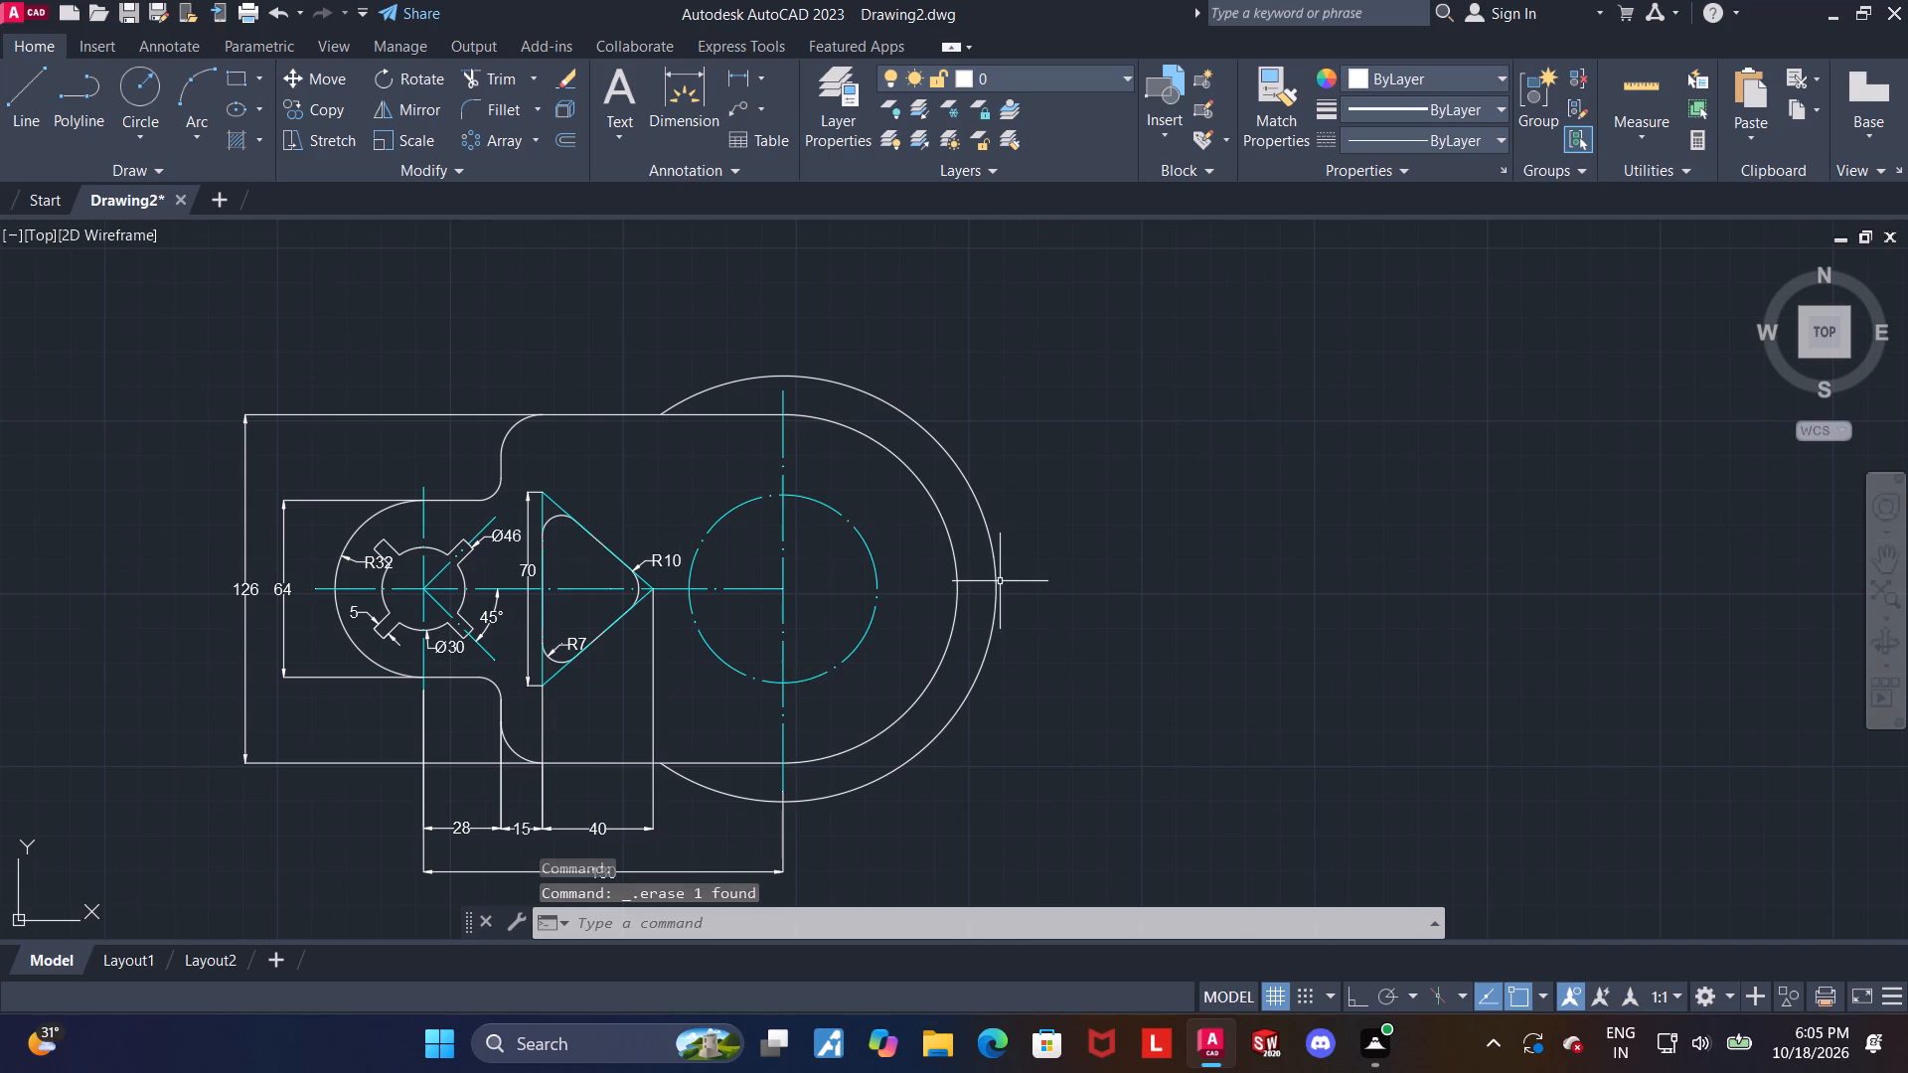
{"action": "left_click", "coordinate": [995, 579]}
{"action": "left_click", "coordinate": [1376, 139]}
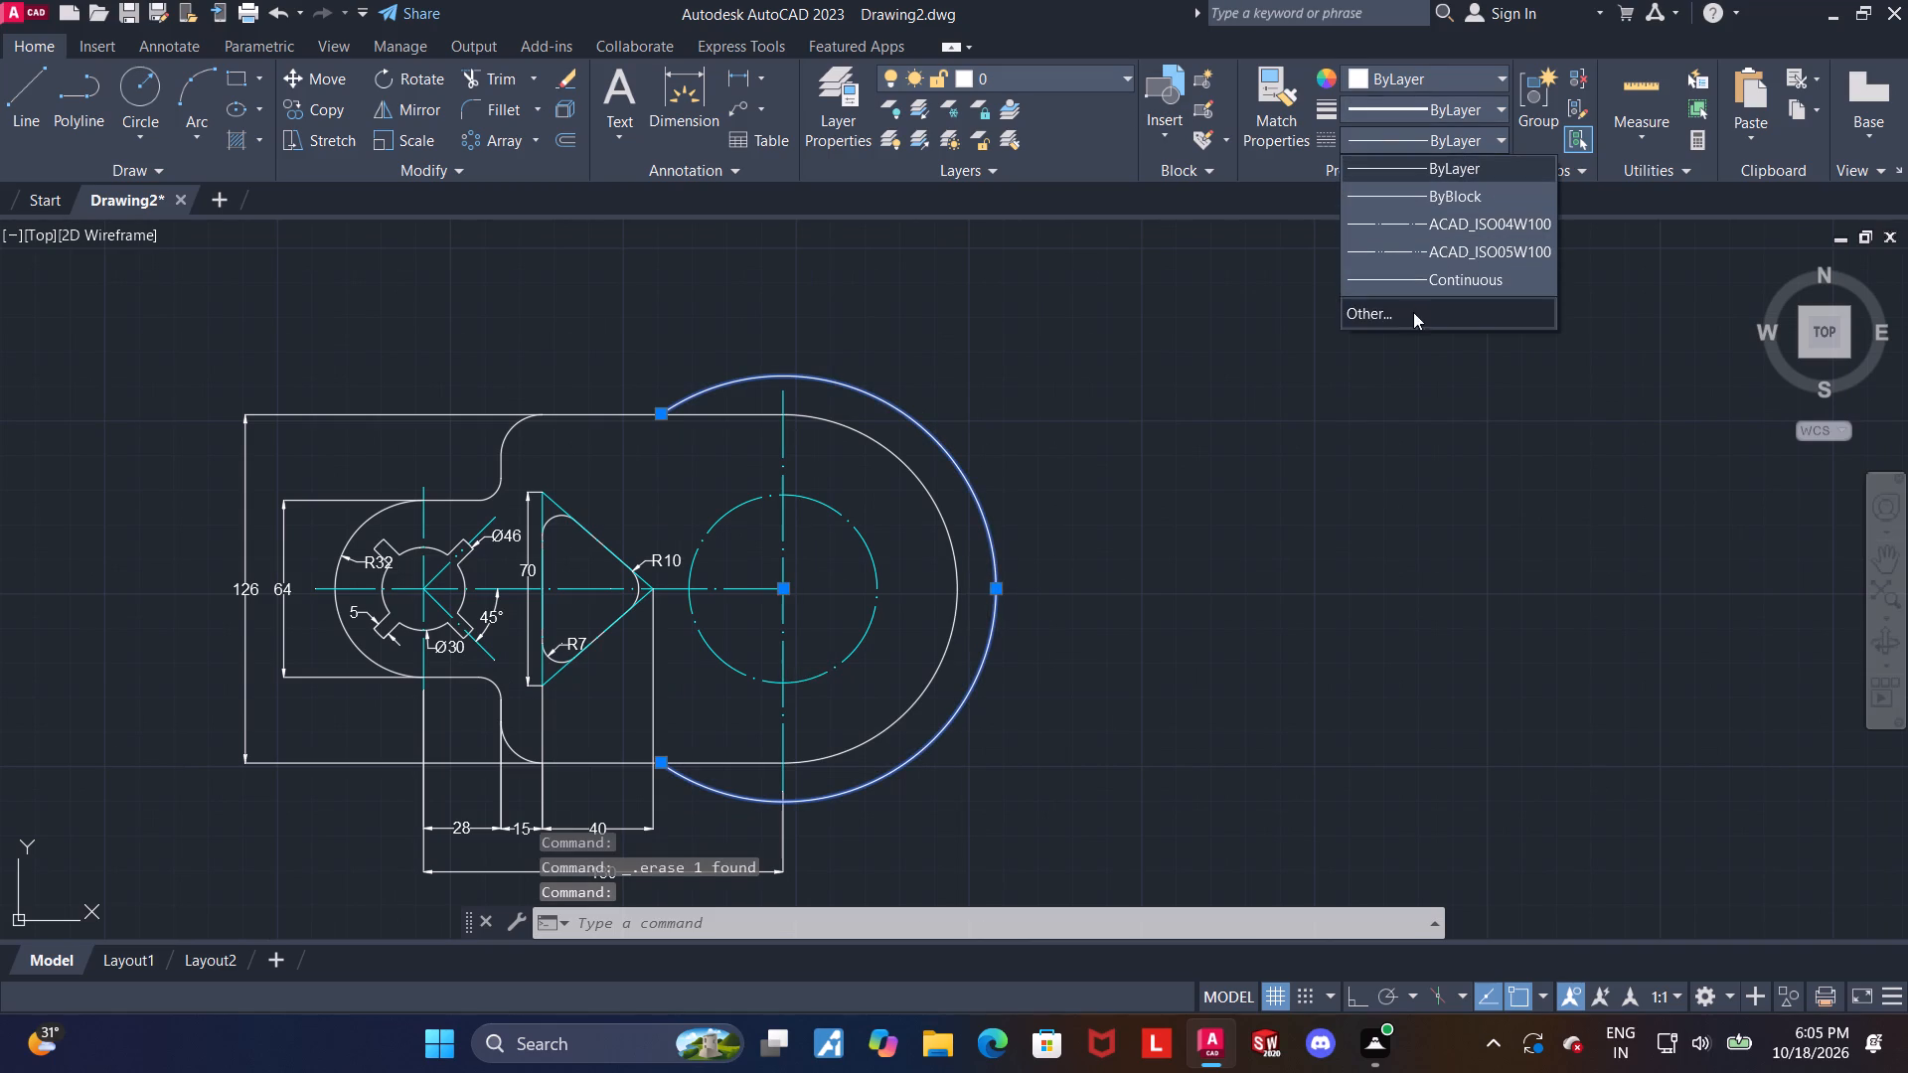
{"action": "left_click", "coordinate": [1410, 252]}
{"action": "scroll", "coordinate": [1245, 405], "scroll_direction": "down", "scroll_amount": 1}
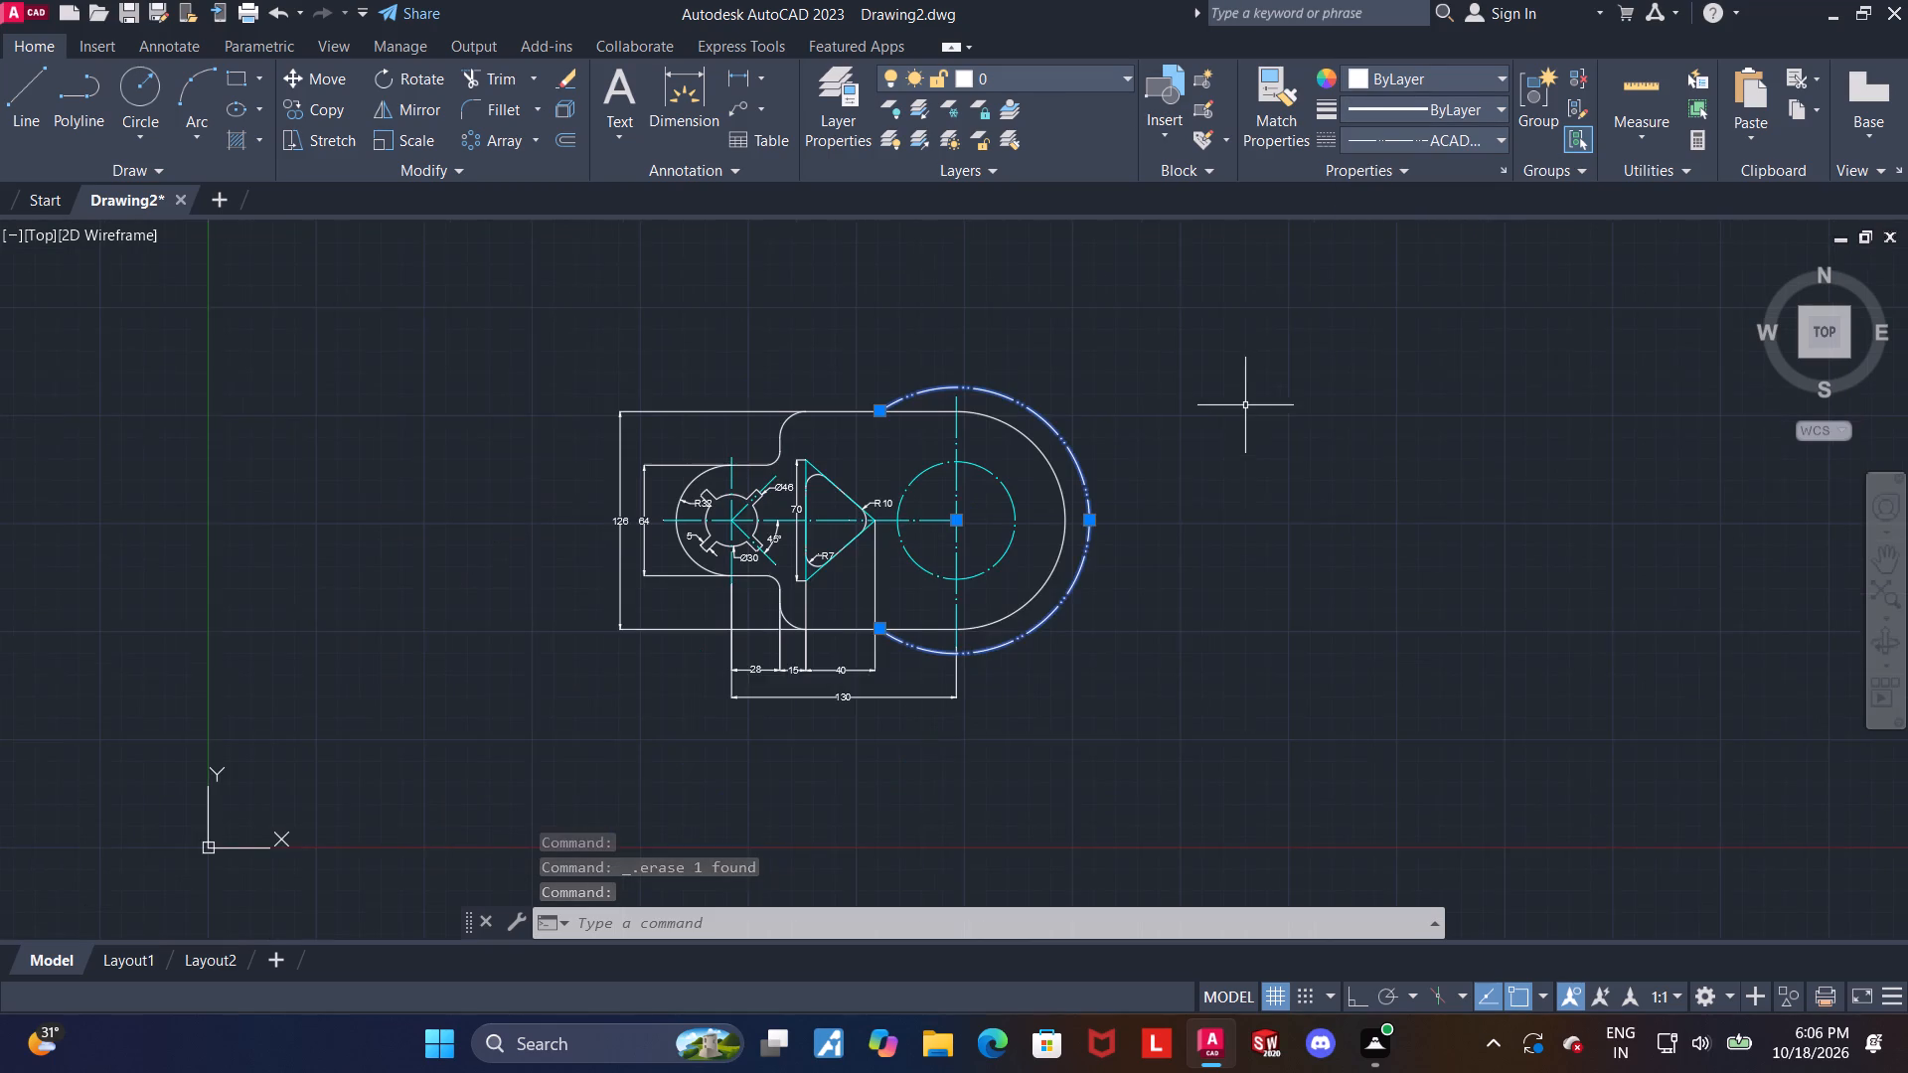
{"action": "middle_click_drag", "start_coordinate": [1243, 460], "coordinate": [1202, 391]}
{"action": "middle_click_drag", "start_coordinate": [1097, 358], "coordinate": [1097, 432]}
{"action": "key", "text": "Escape"}
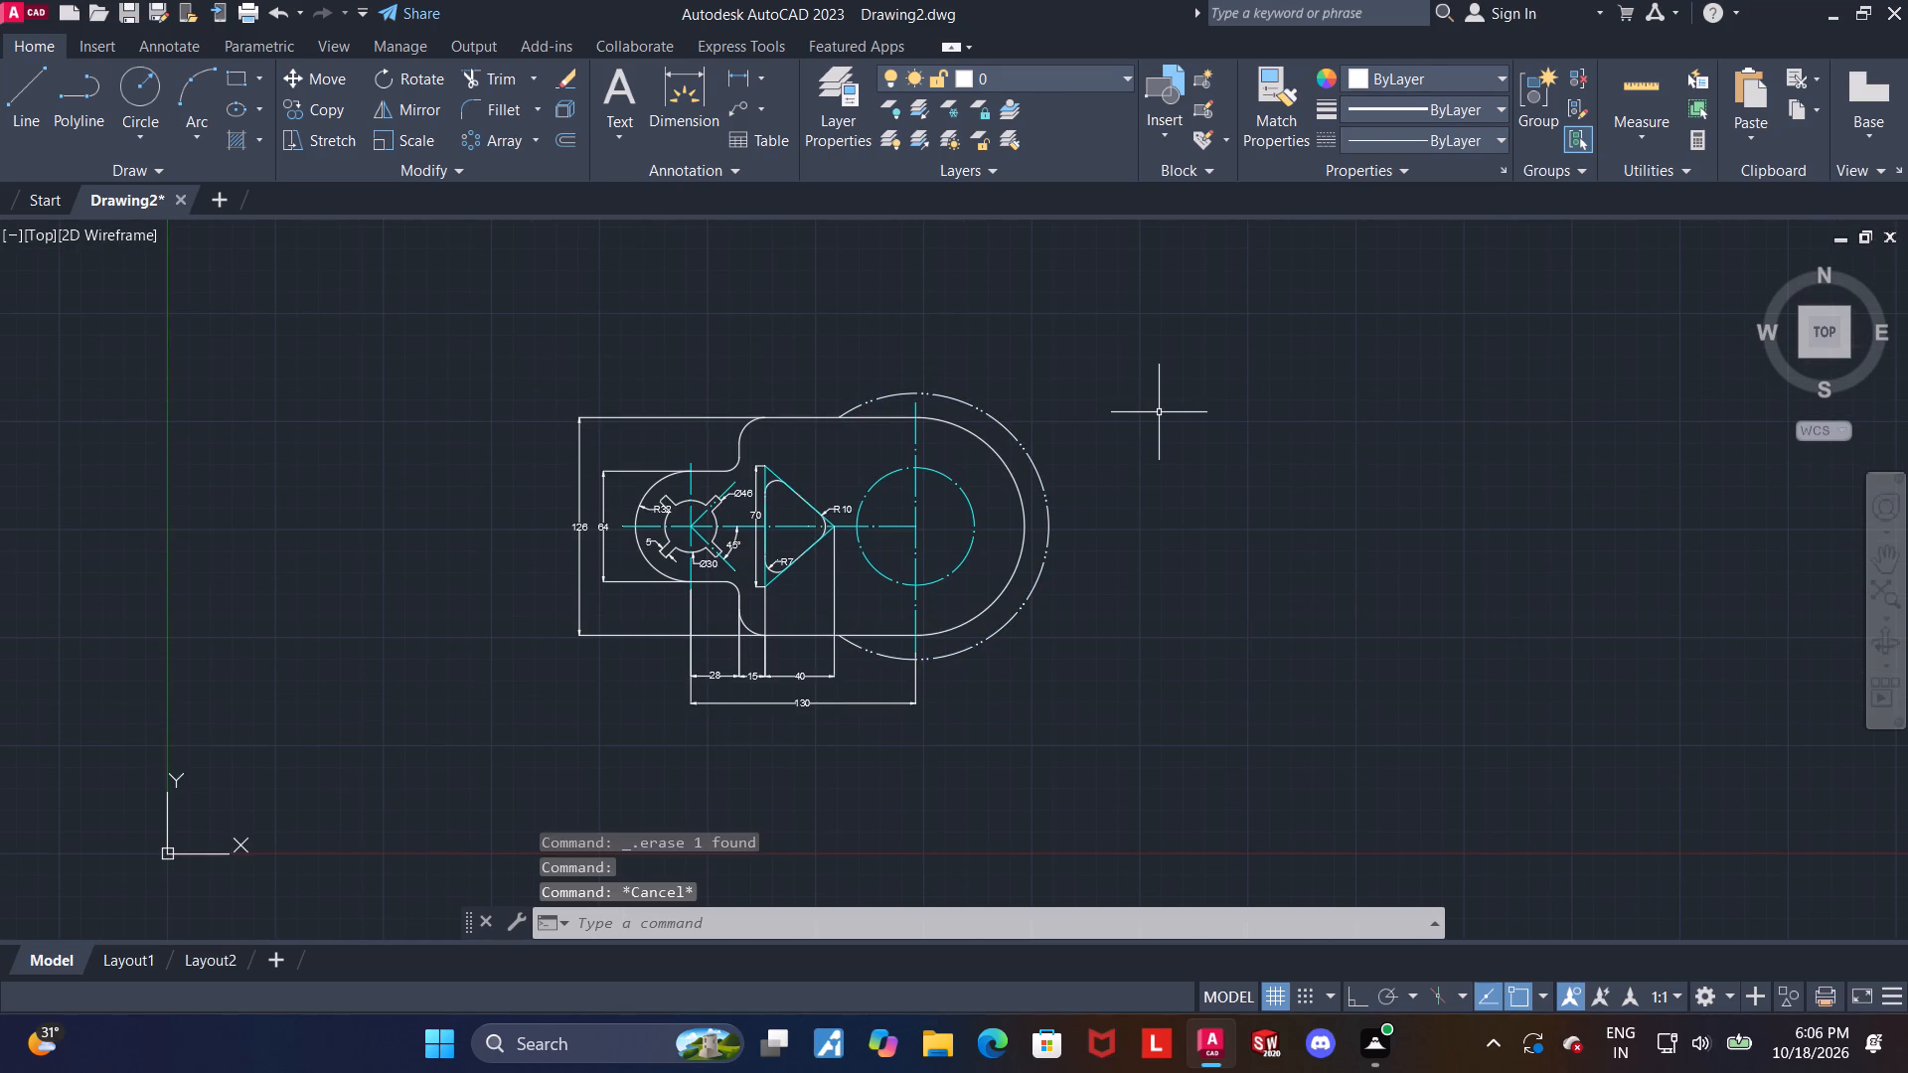
Draw a line from the cyan construction circle's centre at 45°, rising outward past the outer phantom arc.
{"action": "middle_click_drag", "start_coordinate": [1125, 391], "coordinate": [1078, 428]}
{"action": "scroll", "coordinate": [1055, 436], "scroll_direction": "up", "scroll_amount": 1}
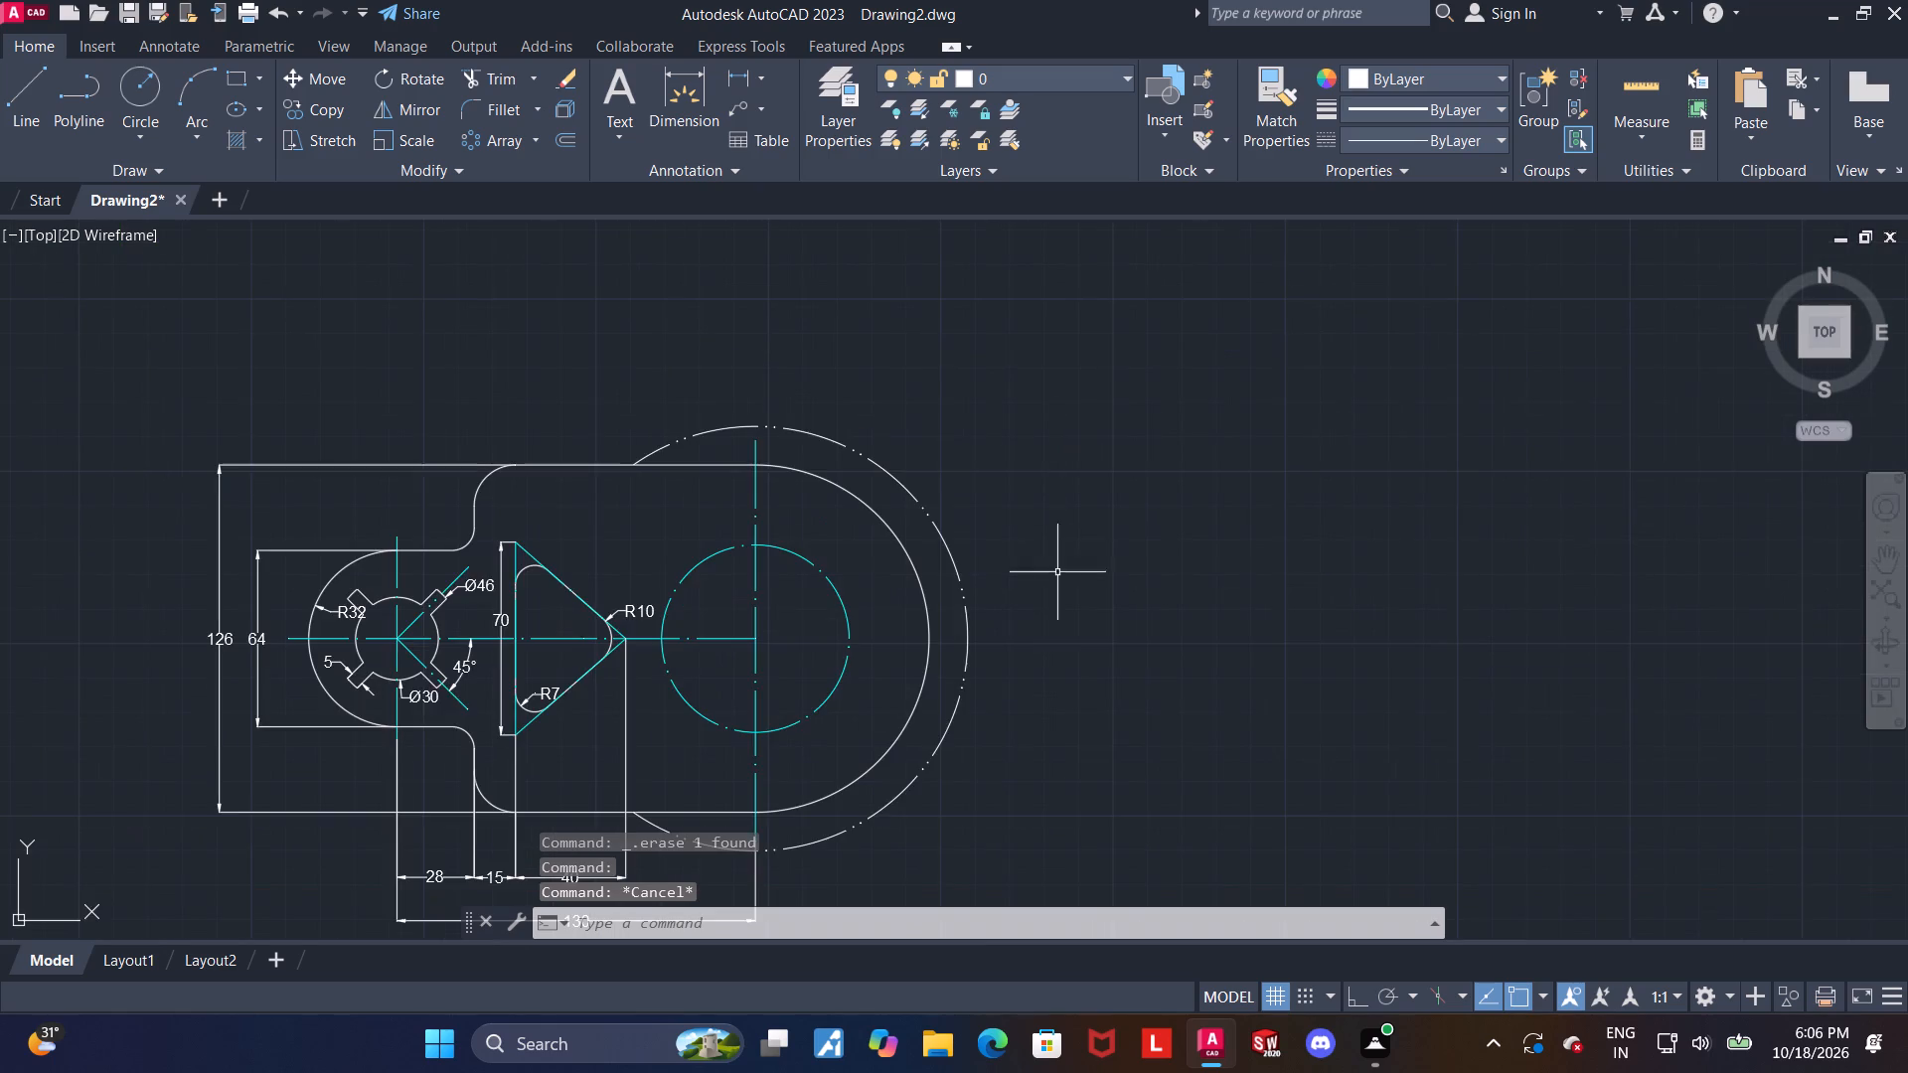
{"action": "middle_click_drag", "start_coordinate": [999, 585], "coordinate": [944, 443]}
{"action": "left_click", "coordinate": [22, 93]}
{"action": "scroll", "coordinate": [689, 497], "scroll_direction": "up", "scroll_amount": 2}
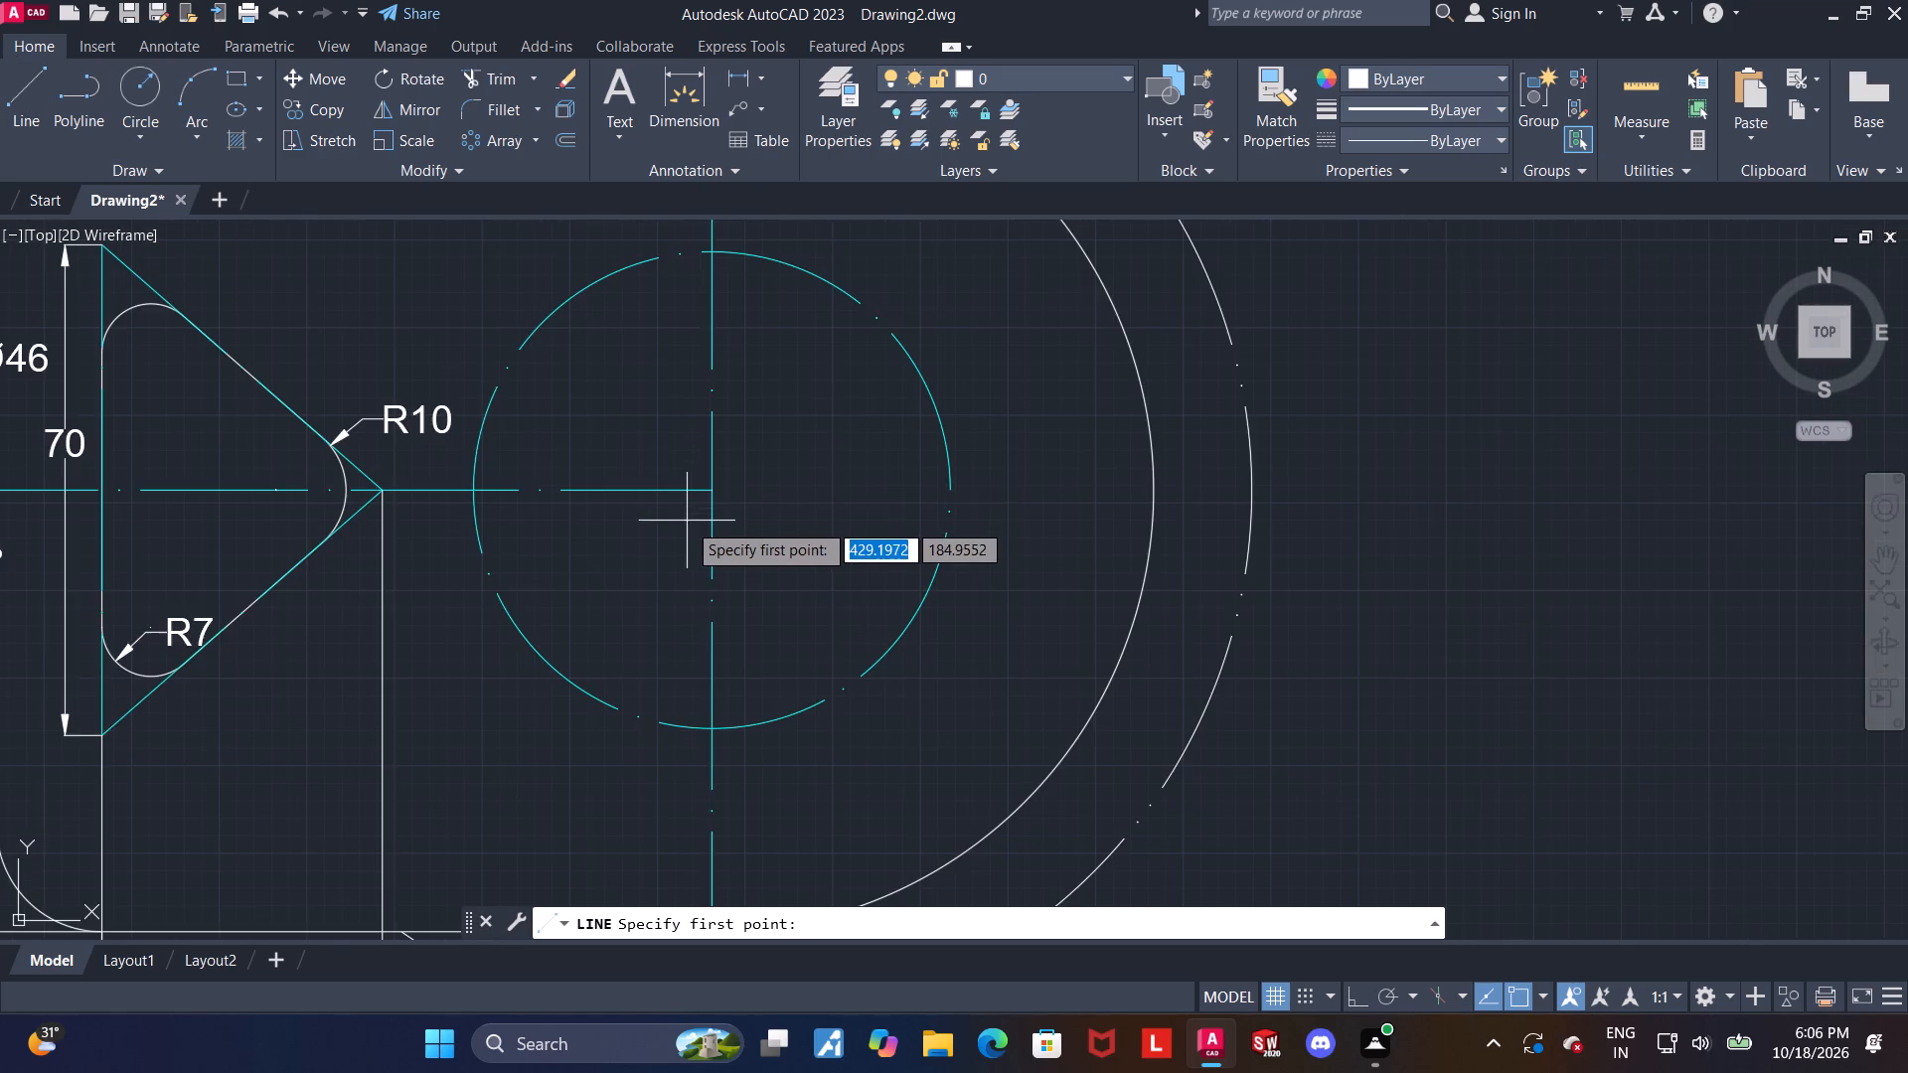
{"action": "scroll", "coordinate": [677, 477], "scroll_direction": "up", "scroll_amount": 2}
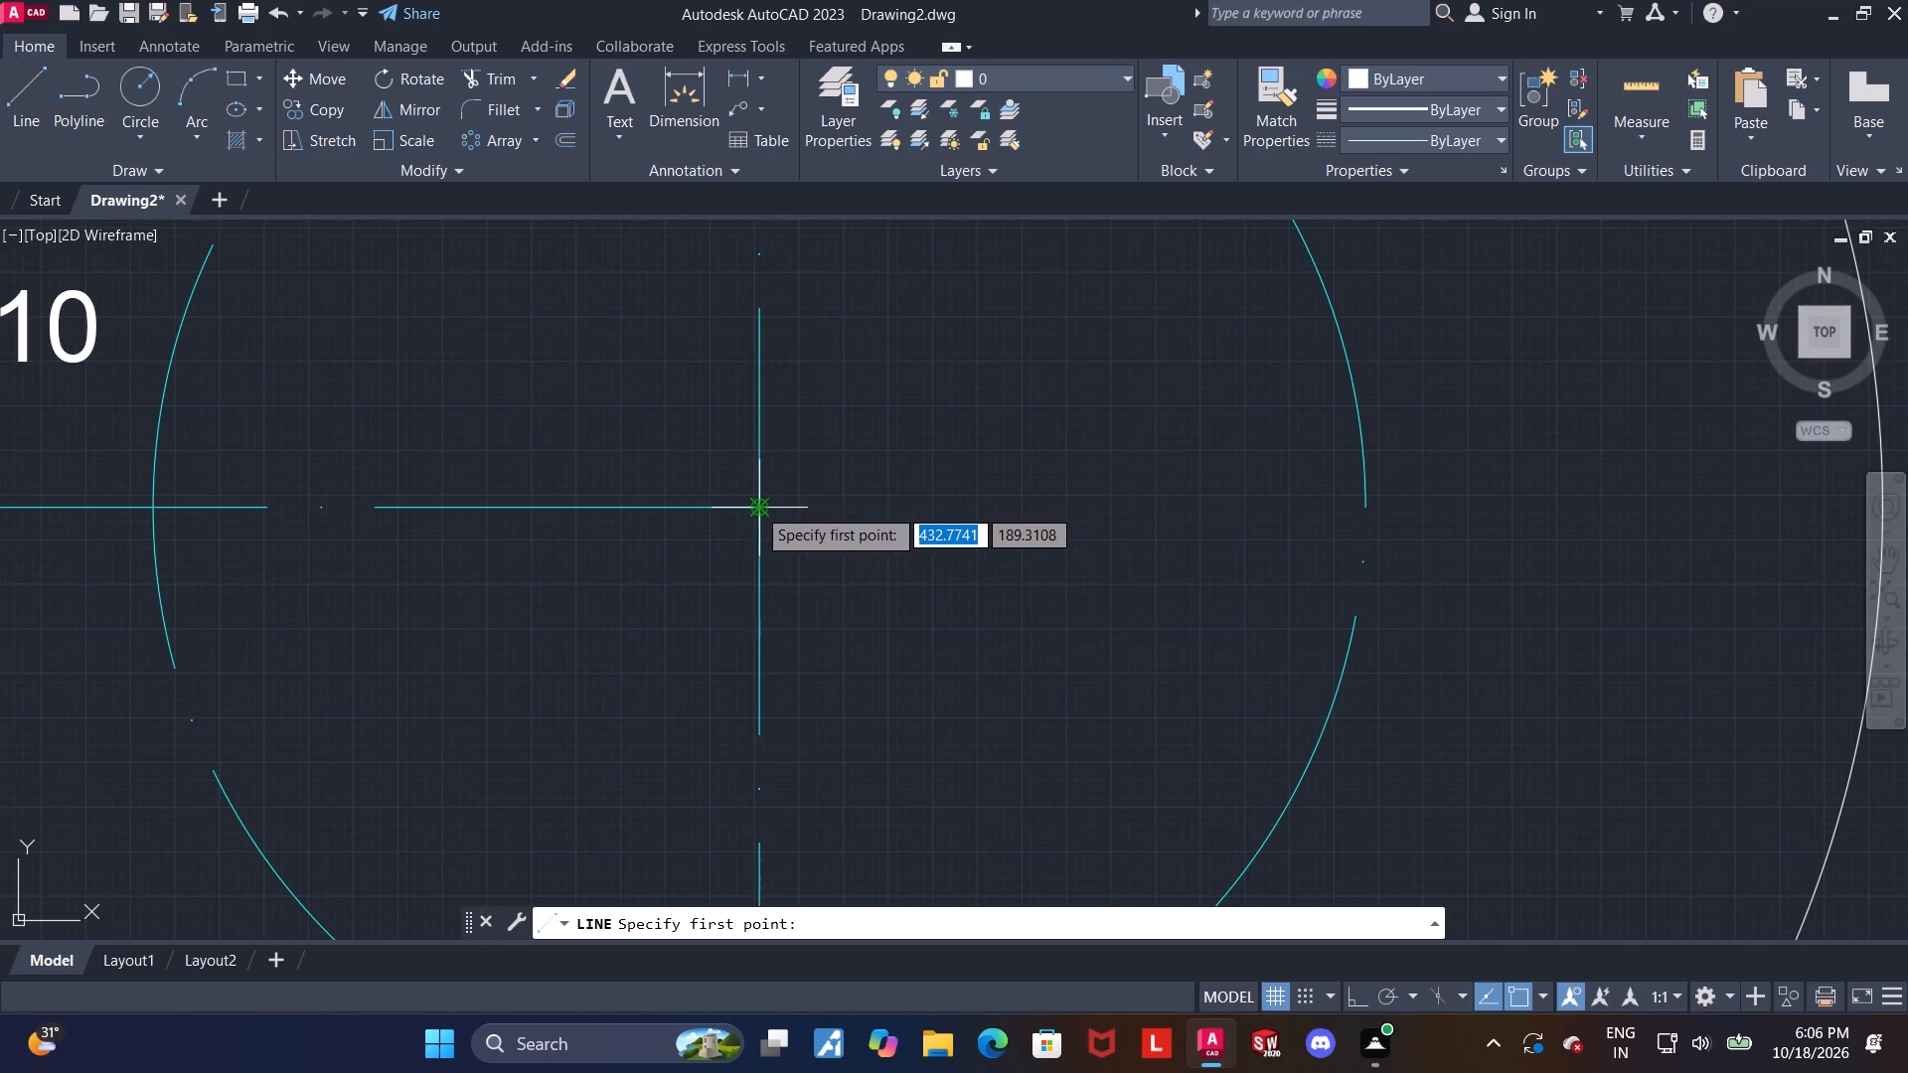
{"action": "left_click", "coordinate": [756, 507]}
{"action": "scroll", "coordinate": [754, 509], "scroll_direction": "down", "scroll_amount": 4}
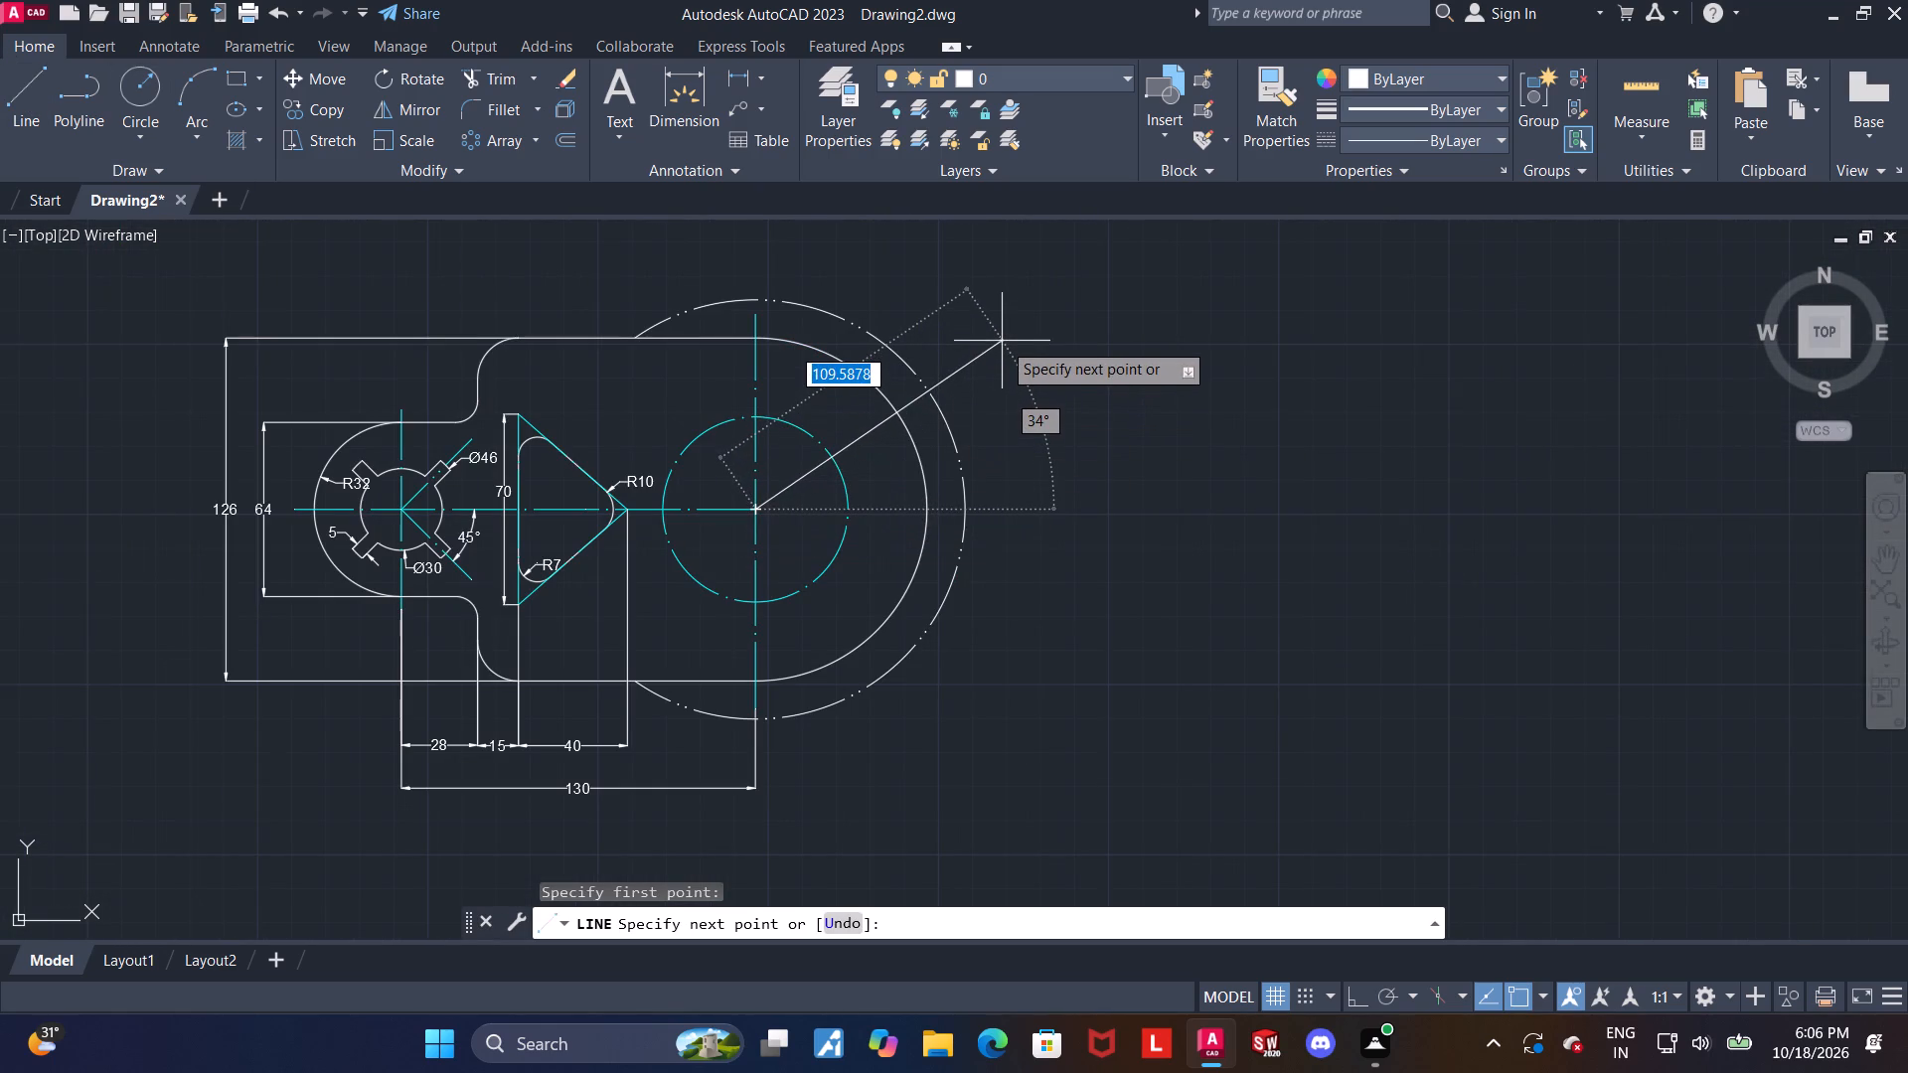
{"action": "key", "text": "Tab"}
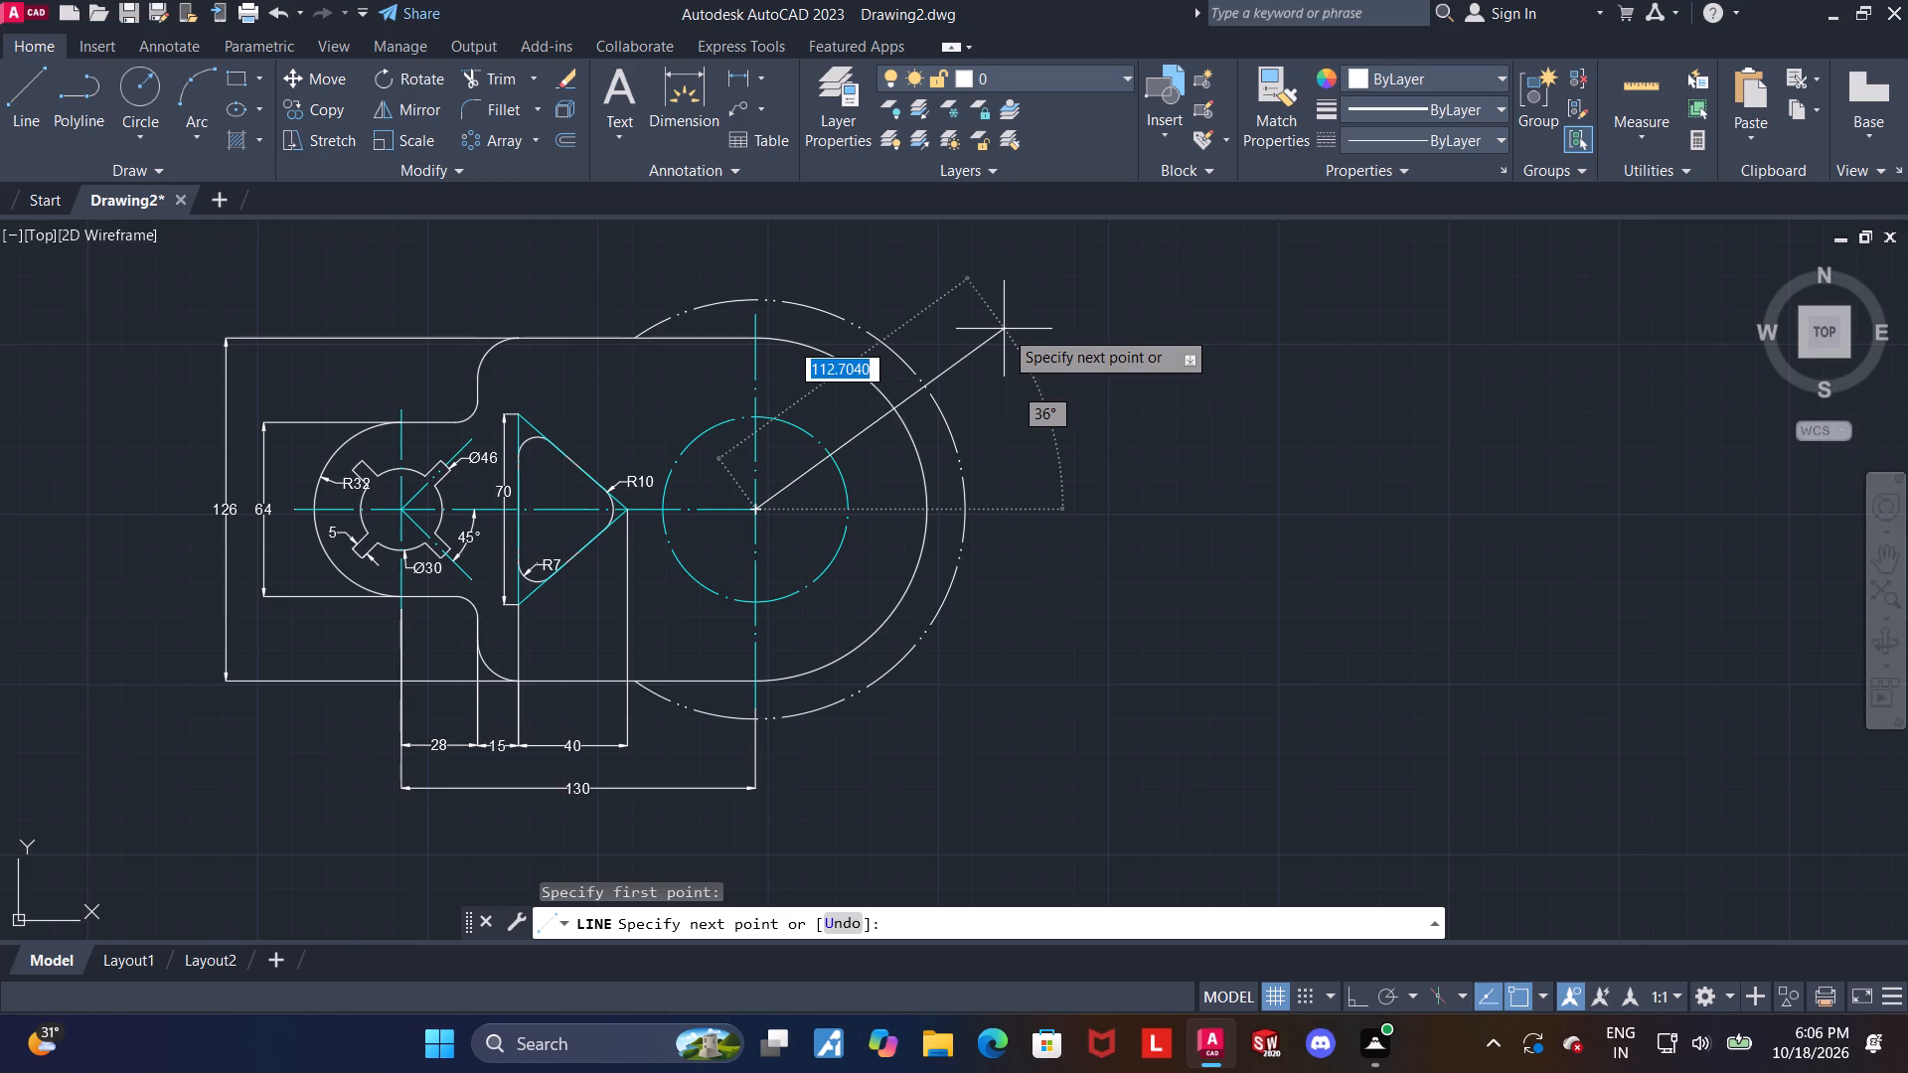
{"action": "type", "text": "45"}
{"action": "key", "text": "Return"}
{"action": "key", "text": "Escape"}
{"action": "key", "text": "Escape"}
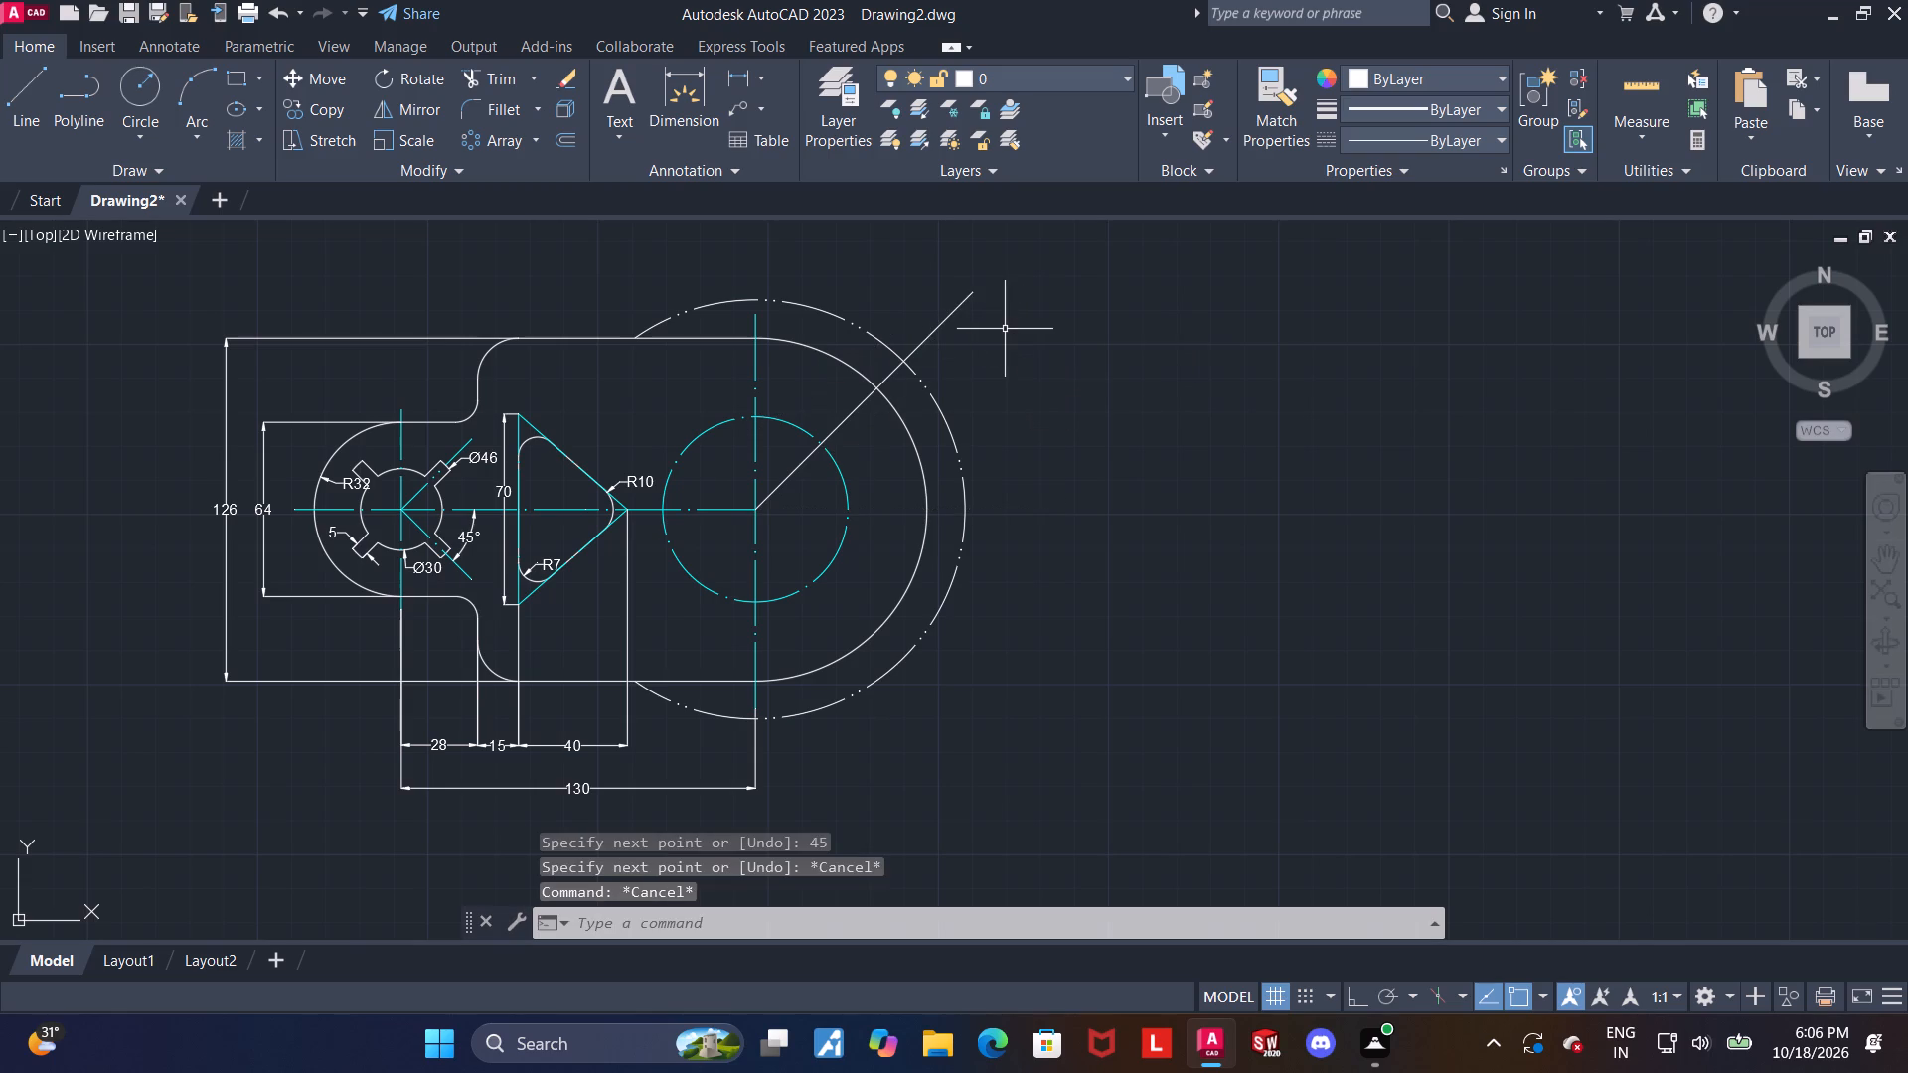
Give the new 45° line the same dash-dot linetype as the existing centrelines and colour it cyan.
{"action": "left_click", "coordinate": [837, 416]}
{"action": "key", "text": "Escape"}
{"action": "left_click", "coordinate": [850, 415]}
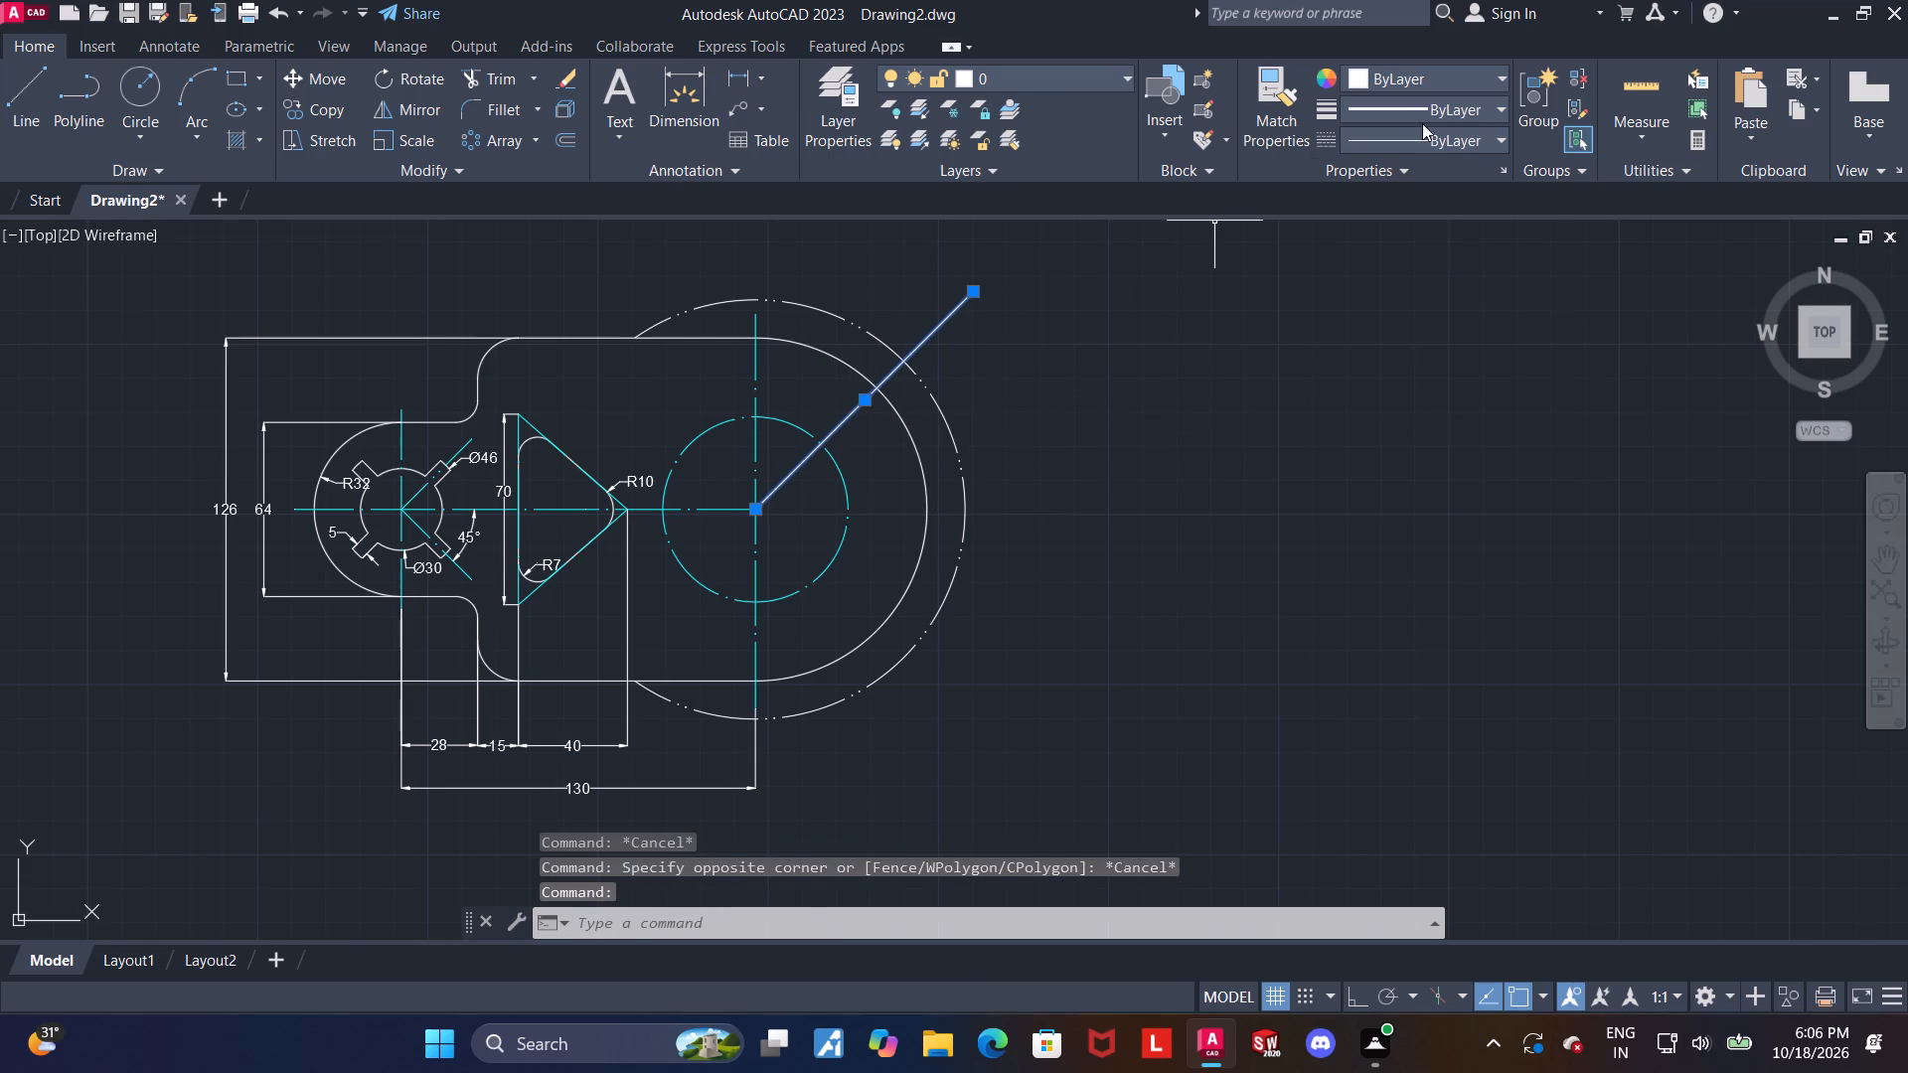
{"action": "left_click", "coordinate": [1426, 131]}
{"action": "left_click", "coordinate": [1425, 252]}
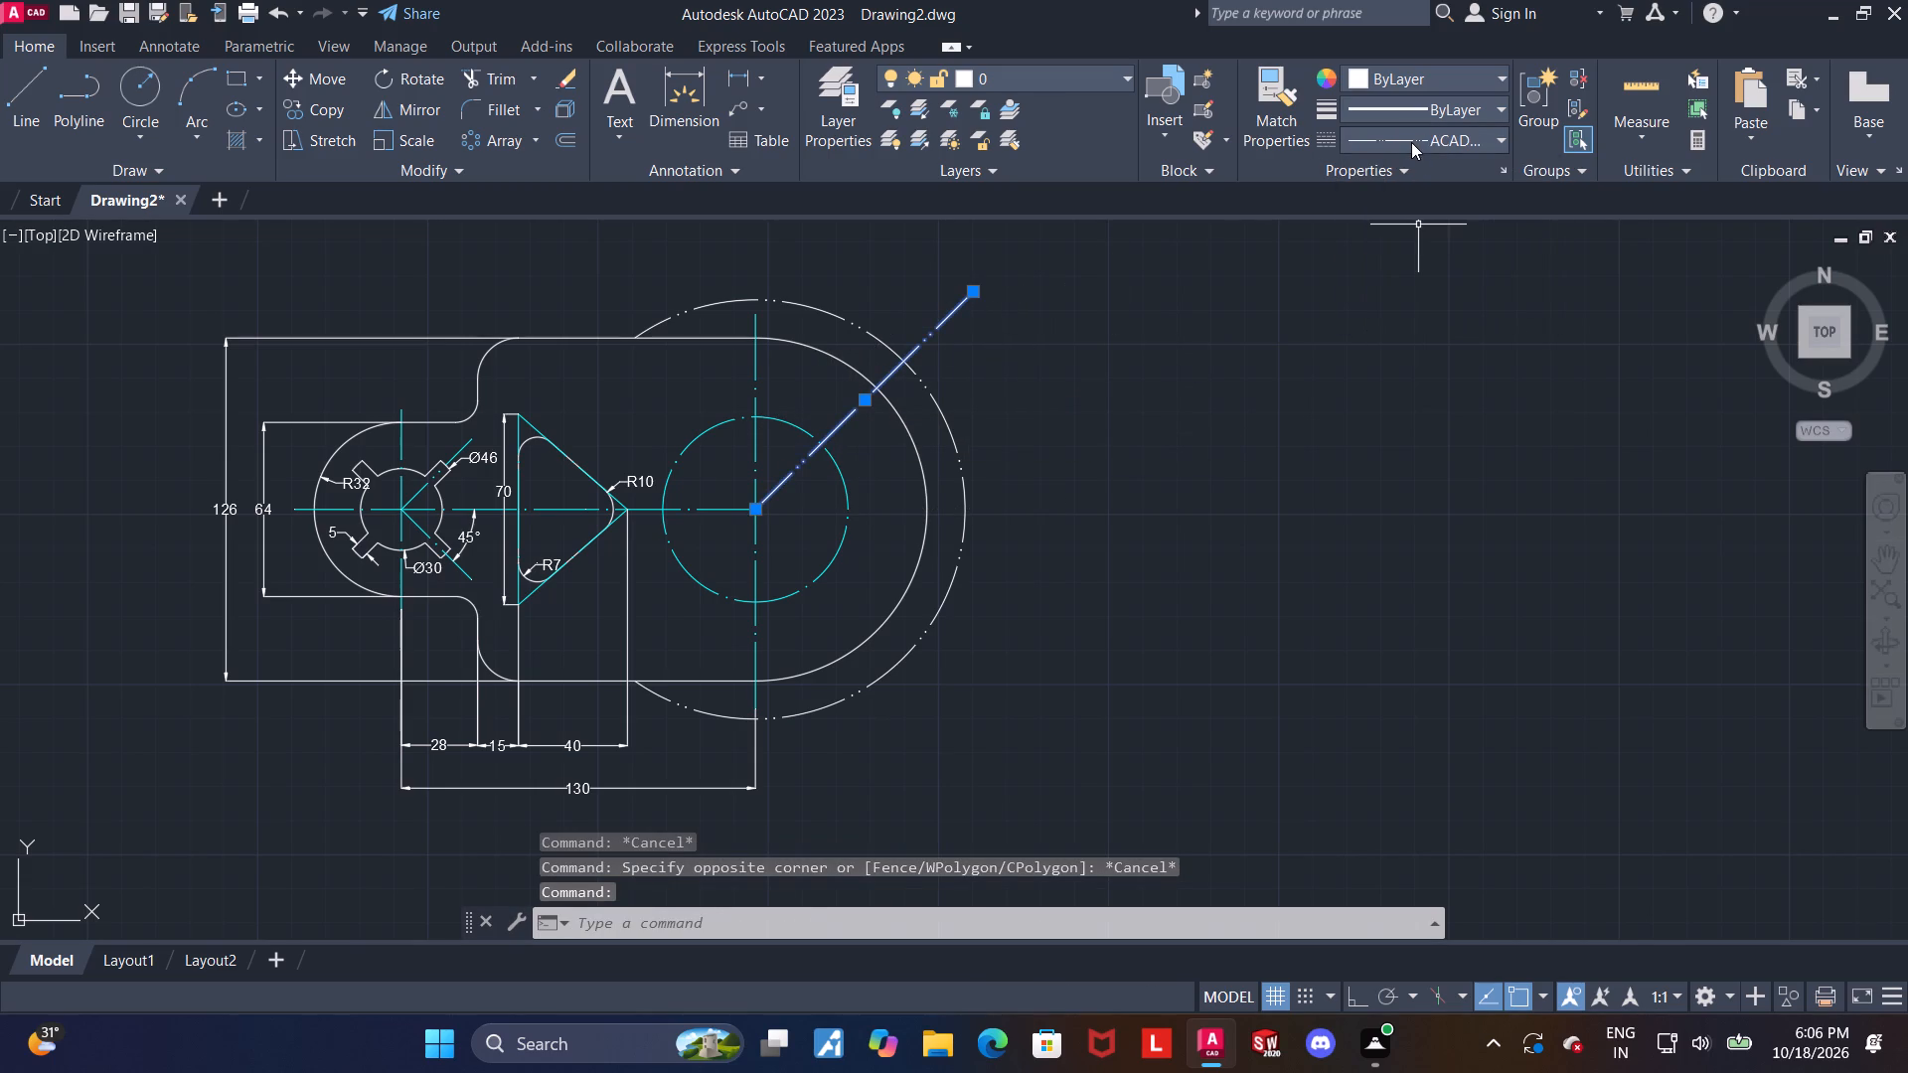
{"action": "left_click", "coordinate": [1411, 142]}
{"action": "left_click", "coordinate": [1416, 219]}
{"action": "left_click", "coordinate": [1422, 76]}
{"action": "left_click", "coordinate": [1426, 317]}
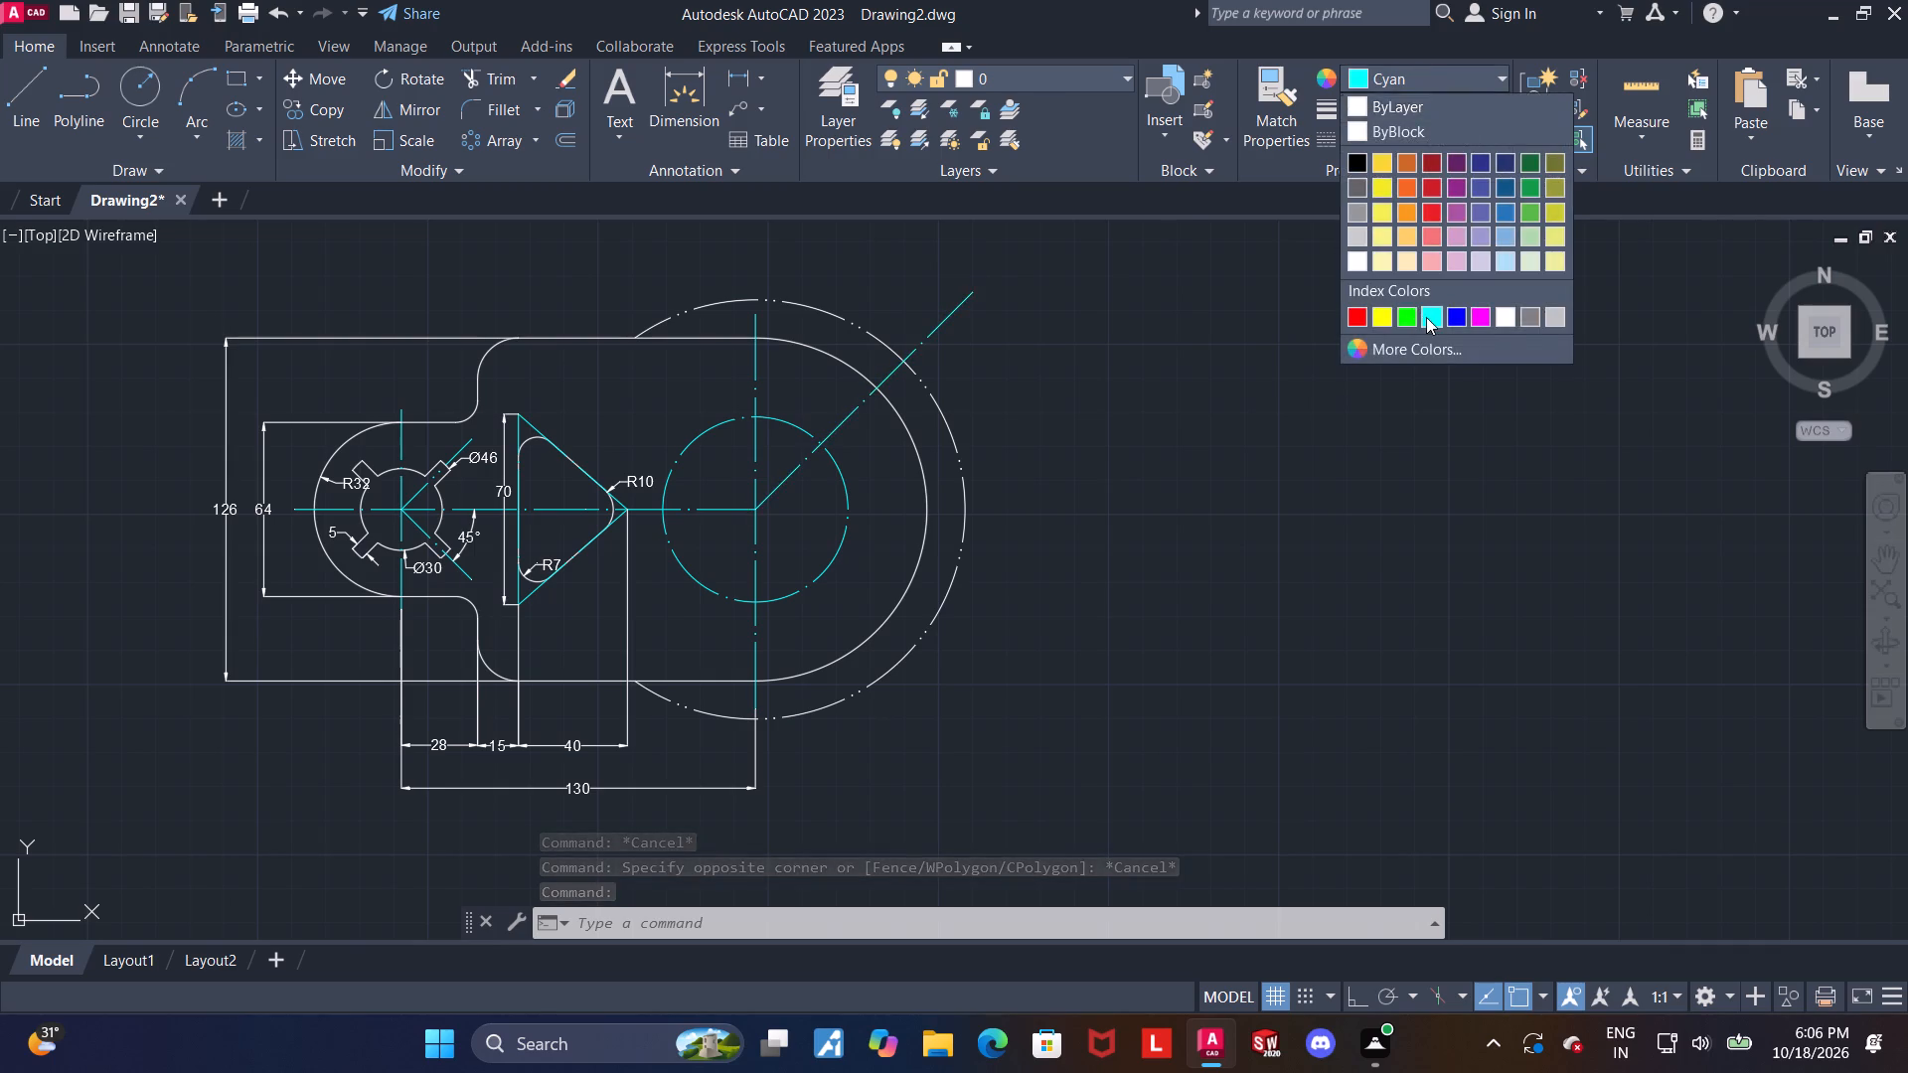
{"action": "key", "text": "Escape"}
Trim the outer phantom arc's upper section, from the 45° line back to the body's top edge.
{"action": "left_click", "coordinate": [498, 73]}
{"action": "left_click_drag", "start_coordinate": [786, 316], "coordinate": [786, 314]}
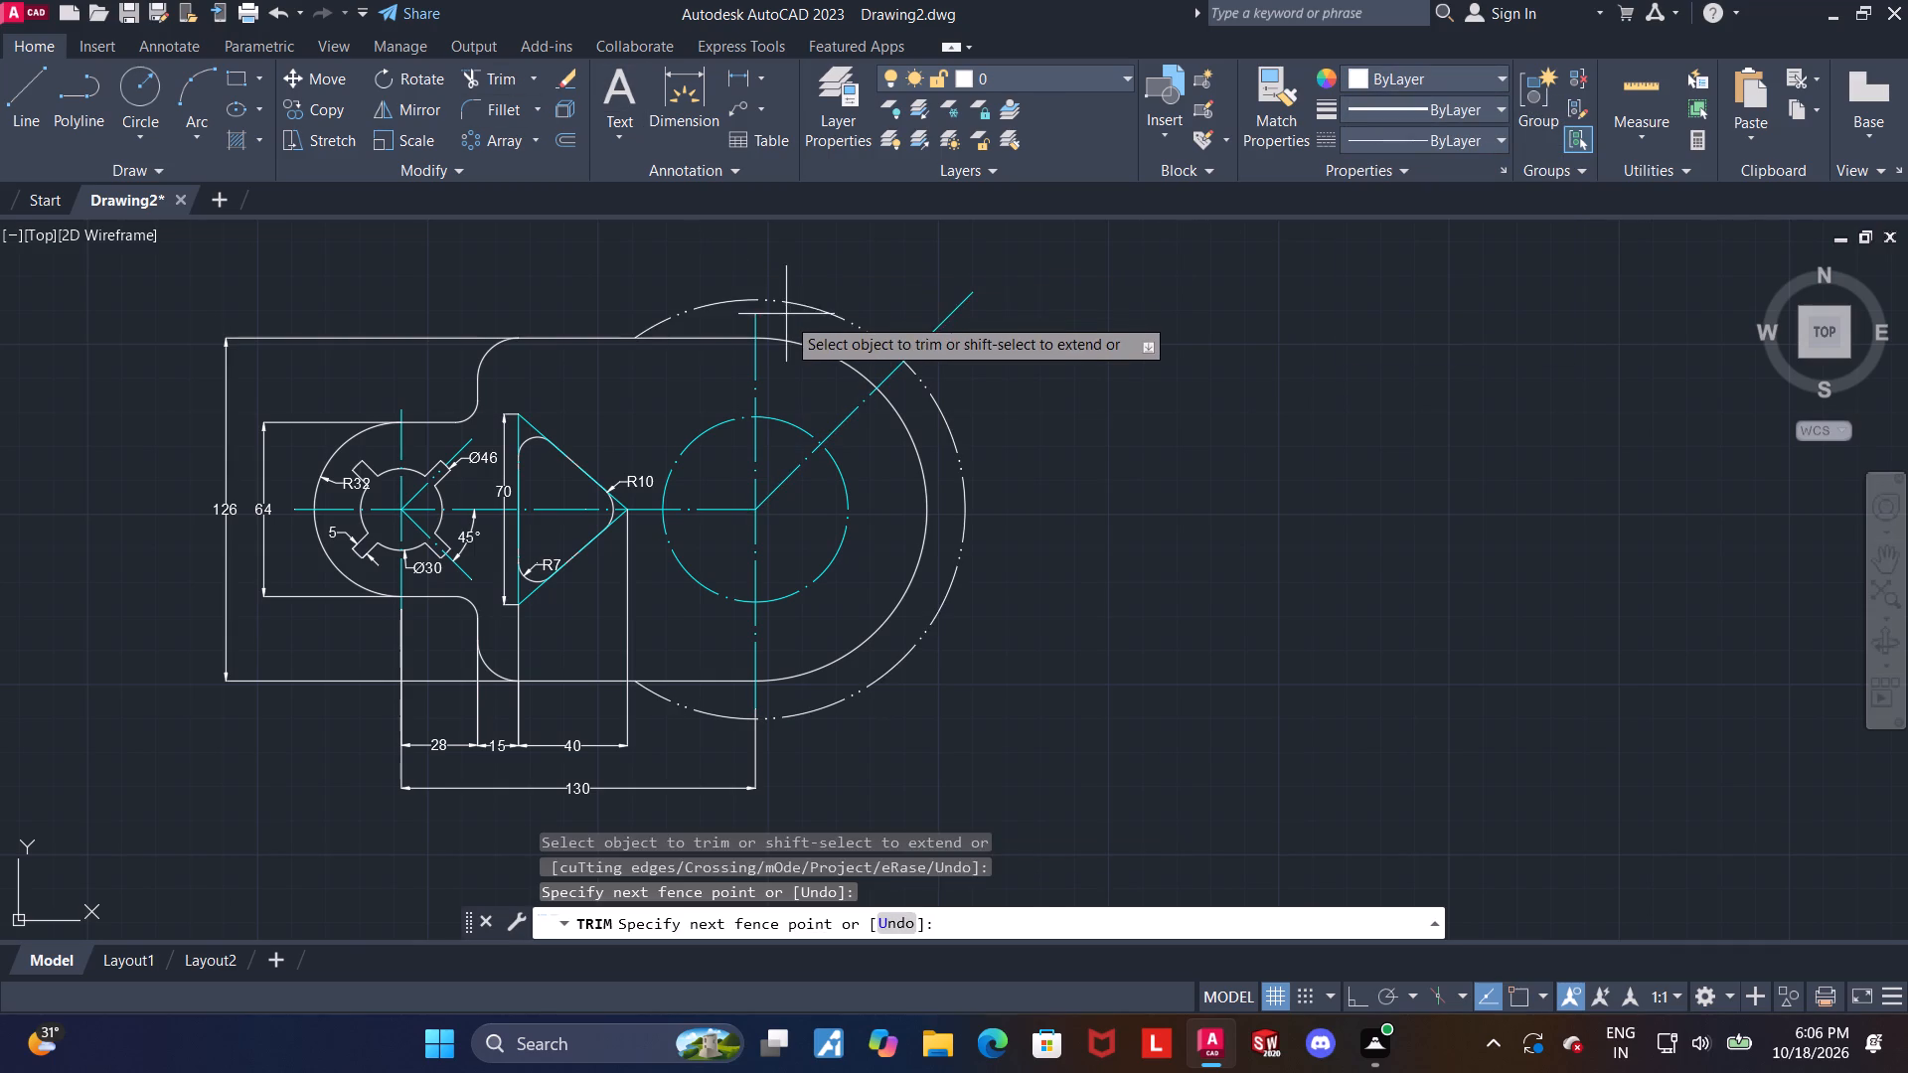
{"action": "left_click_drag", "start_coordinate": [786, 314], "coordinate": [787, 285]}
{"action": "key", "text": "Escape"}
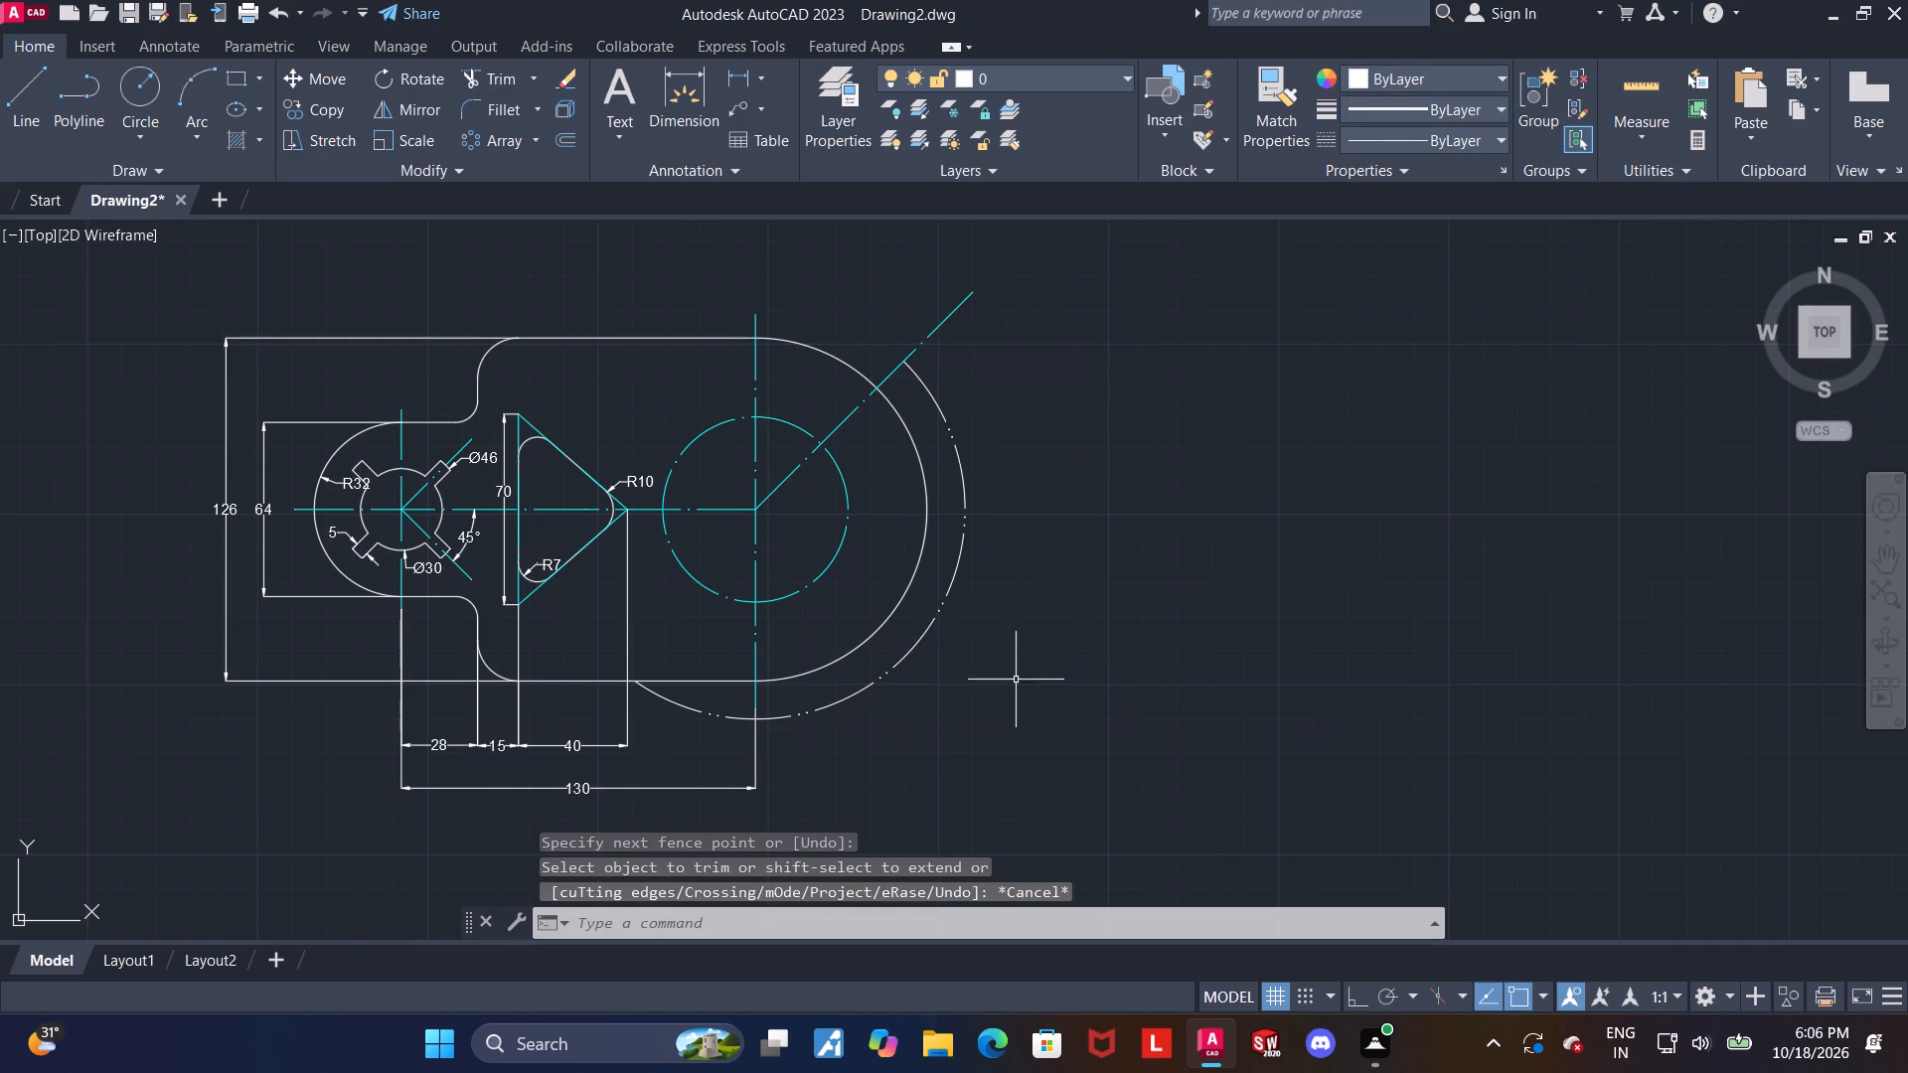
{"action": "key", "text": "Escape"}
{"action": "key", "text": "Escape"}
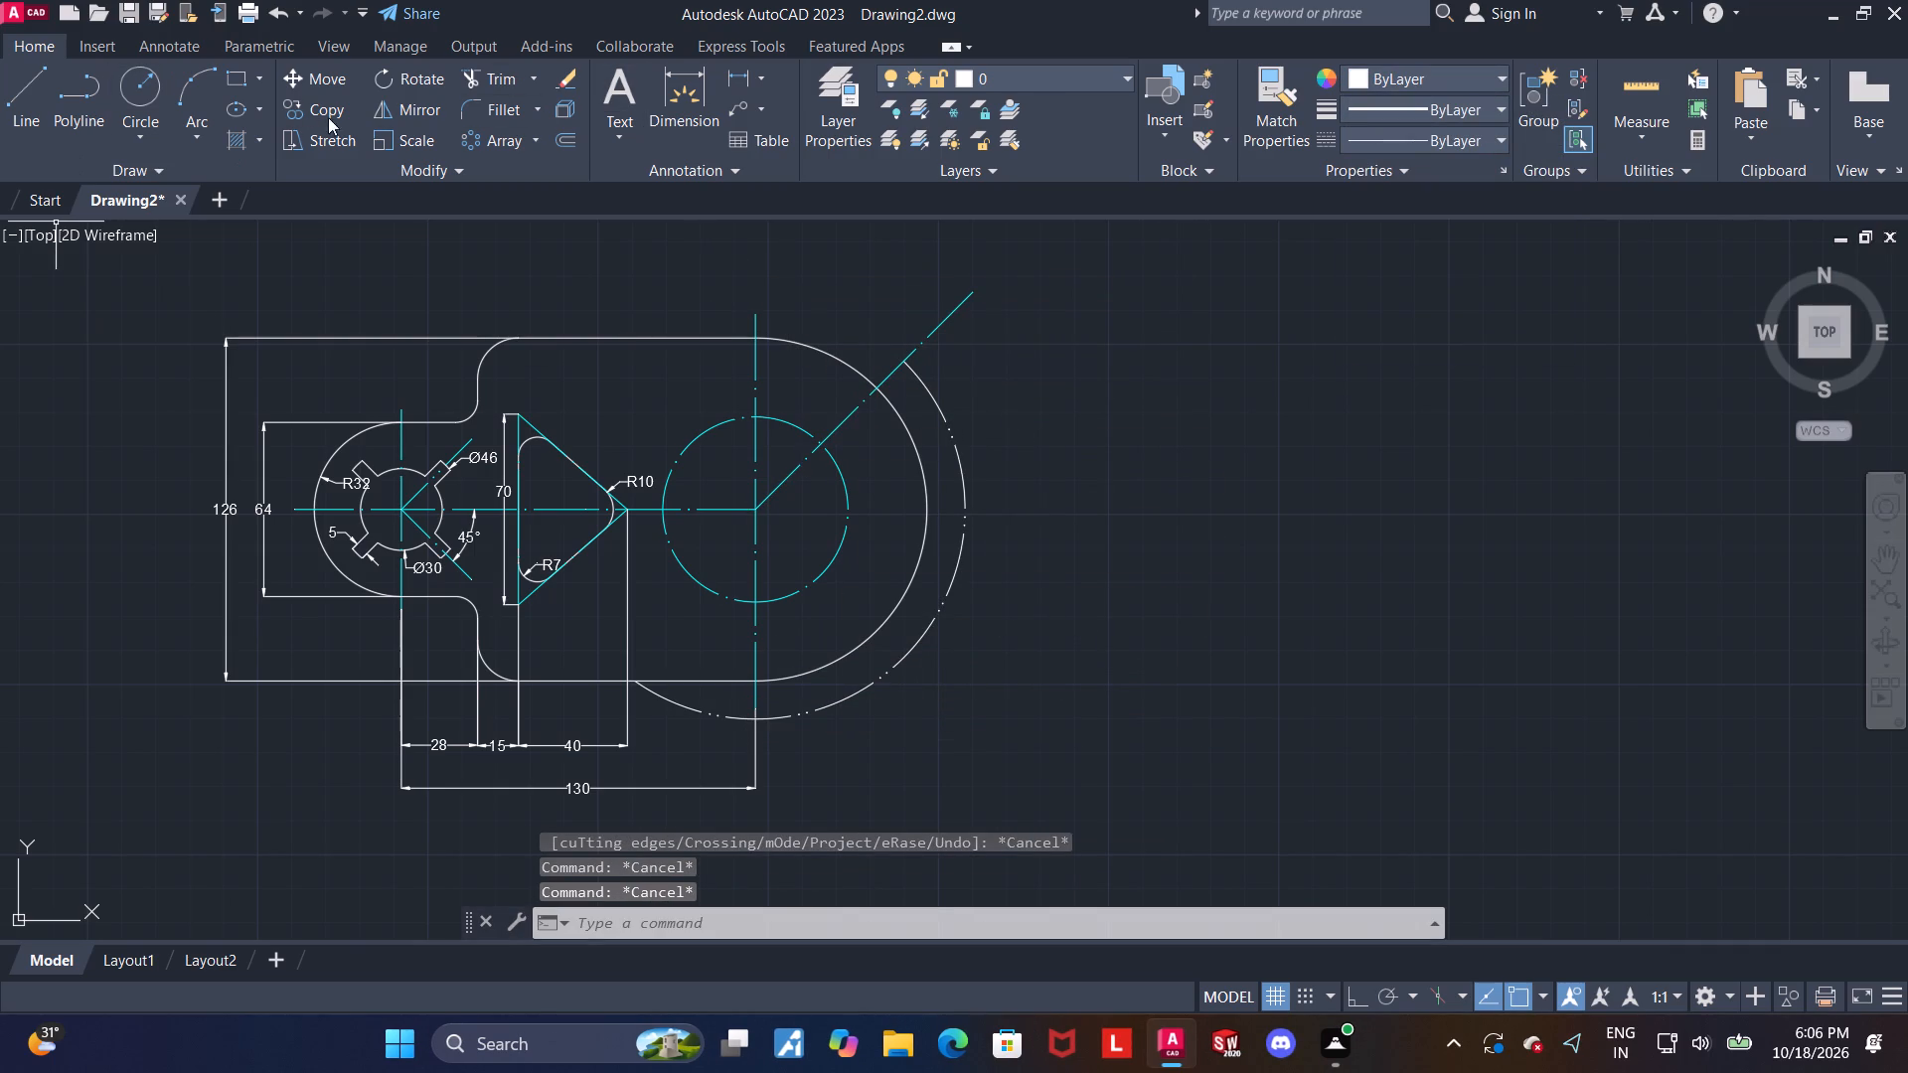
Mirror the 45° centreline about the part's horizontal centreline, keeping the source line.
{"action": "left_click", "coordinate": [384, 116]}
{"action": "left_click", "coordinate": [898, 368]}
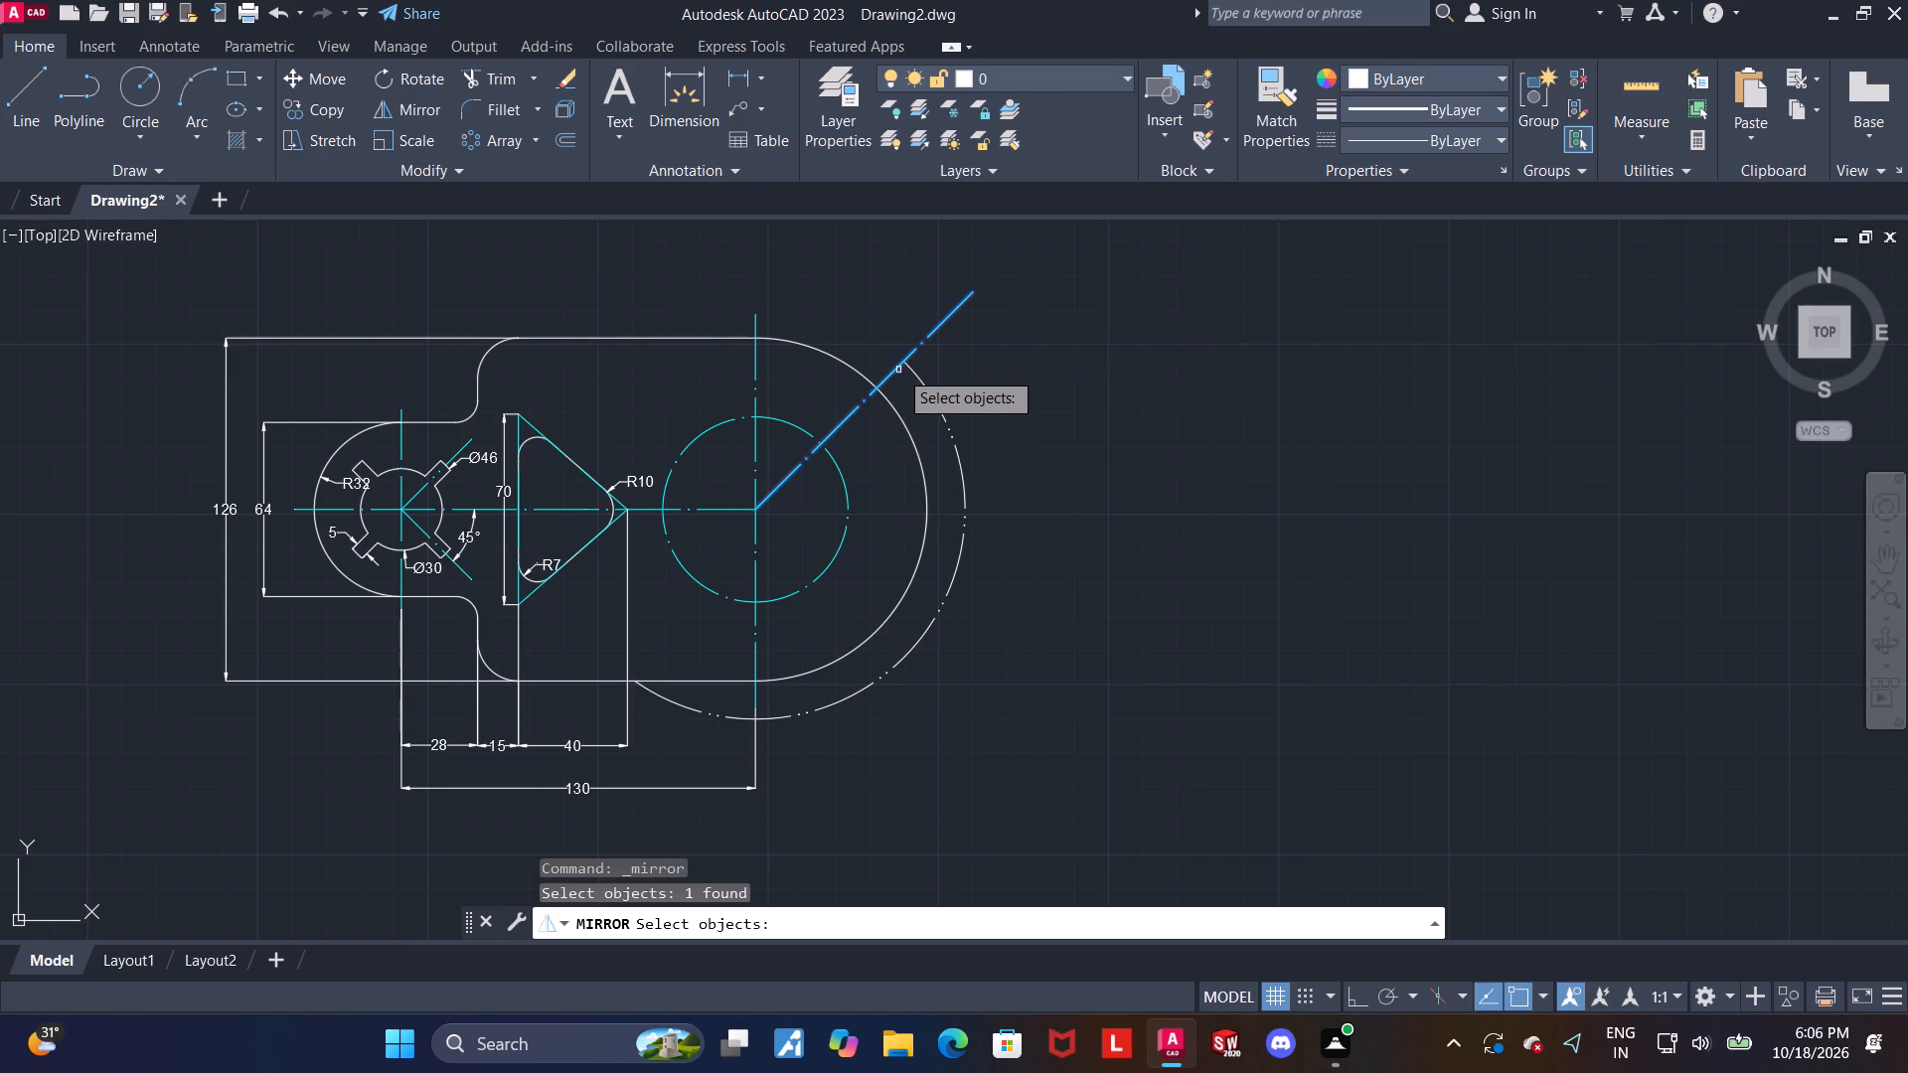
{"action": "key", "text": "Return"}
{"action": "scroll", "coordinate": [755, 511], "scroll_direction": "up", "scroll_amount": 3}
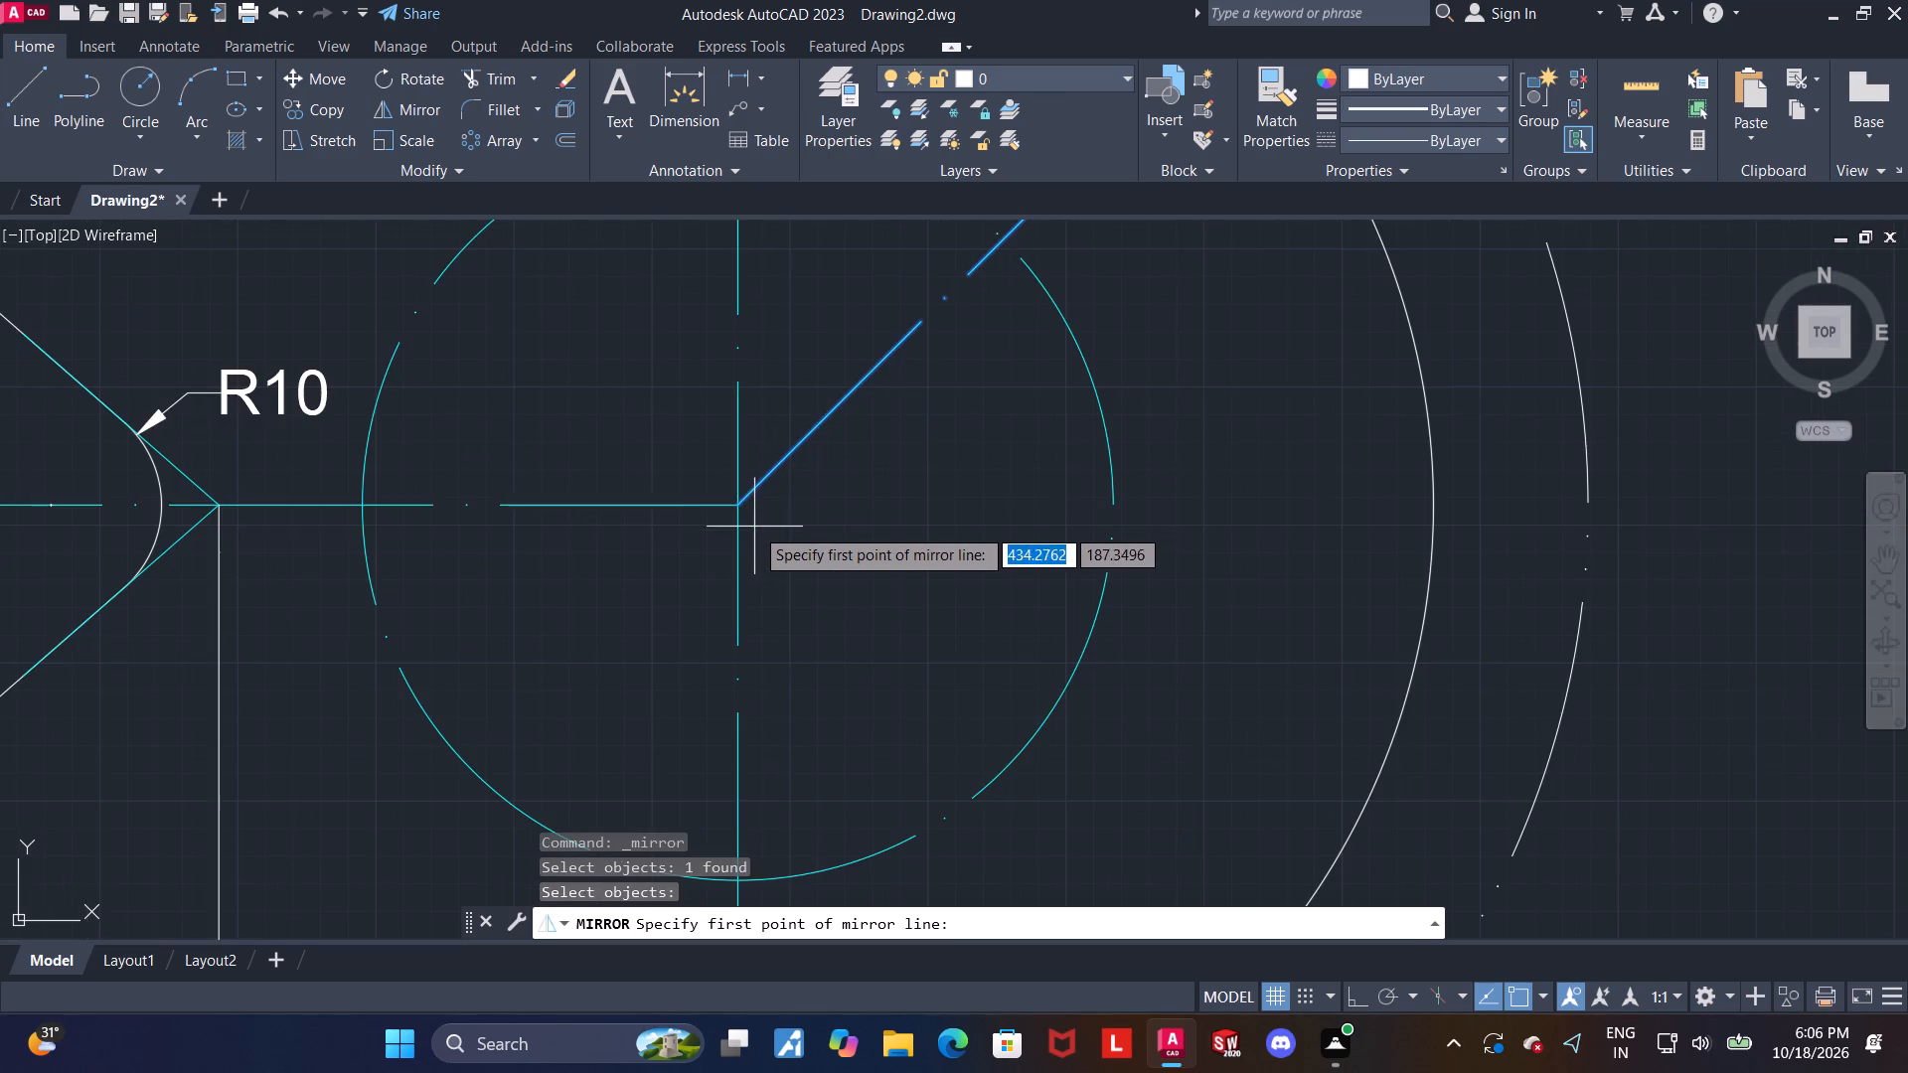
{"action": "scroll", "coordinate": [732, 502], "scroll_direction": "up", "scroll_amount": 5}
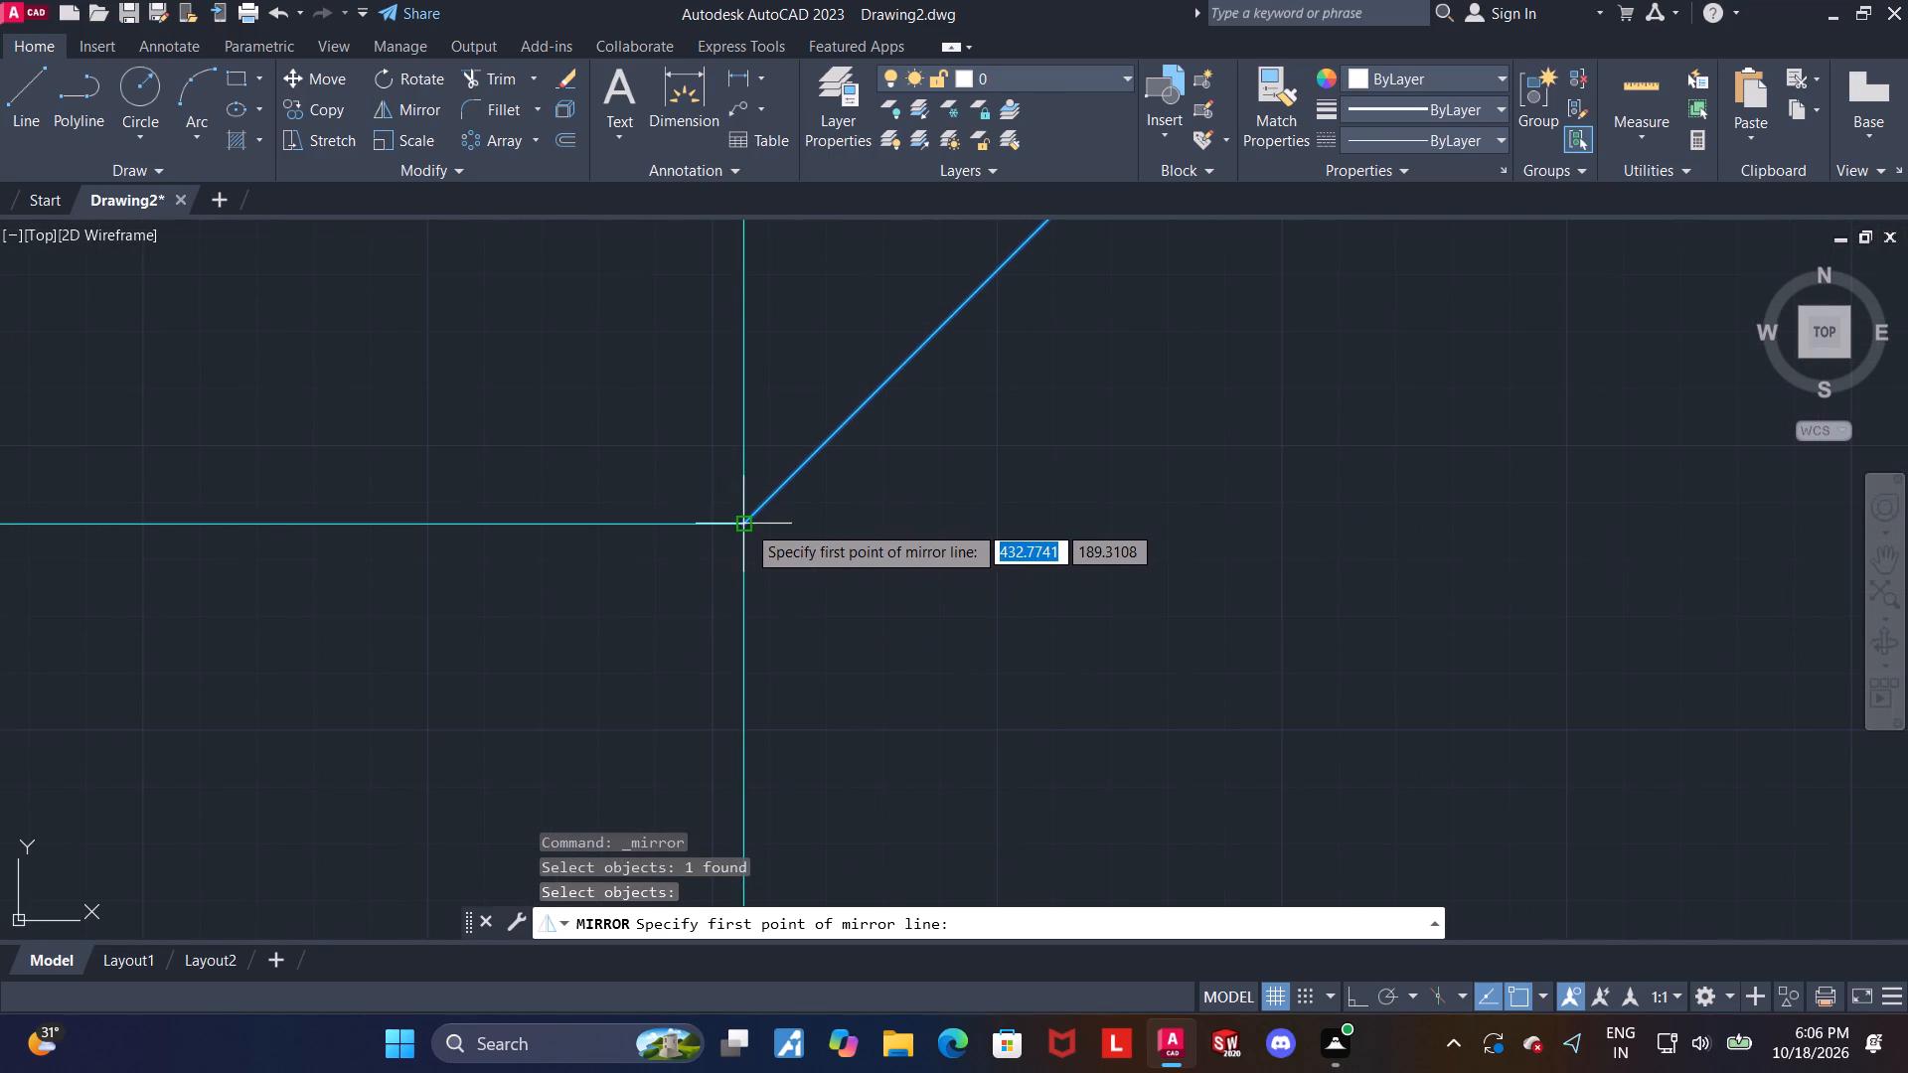
{"action": "left_click", "coordinate": [749, 524]}
{"action": "scroll", "coordinate": [749, 525], "scroll_direction": "down", "scroll_amount": 5}
{"action": "scroll", "coordinate": [590, 564], "scroll_direction": "up", "scroll_amount": 2}
{"action": "scroll", "coordinate": [587, 565], "scroll_direction": "down", "scroll_amount": 5}
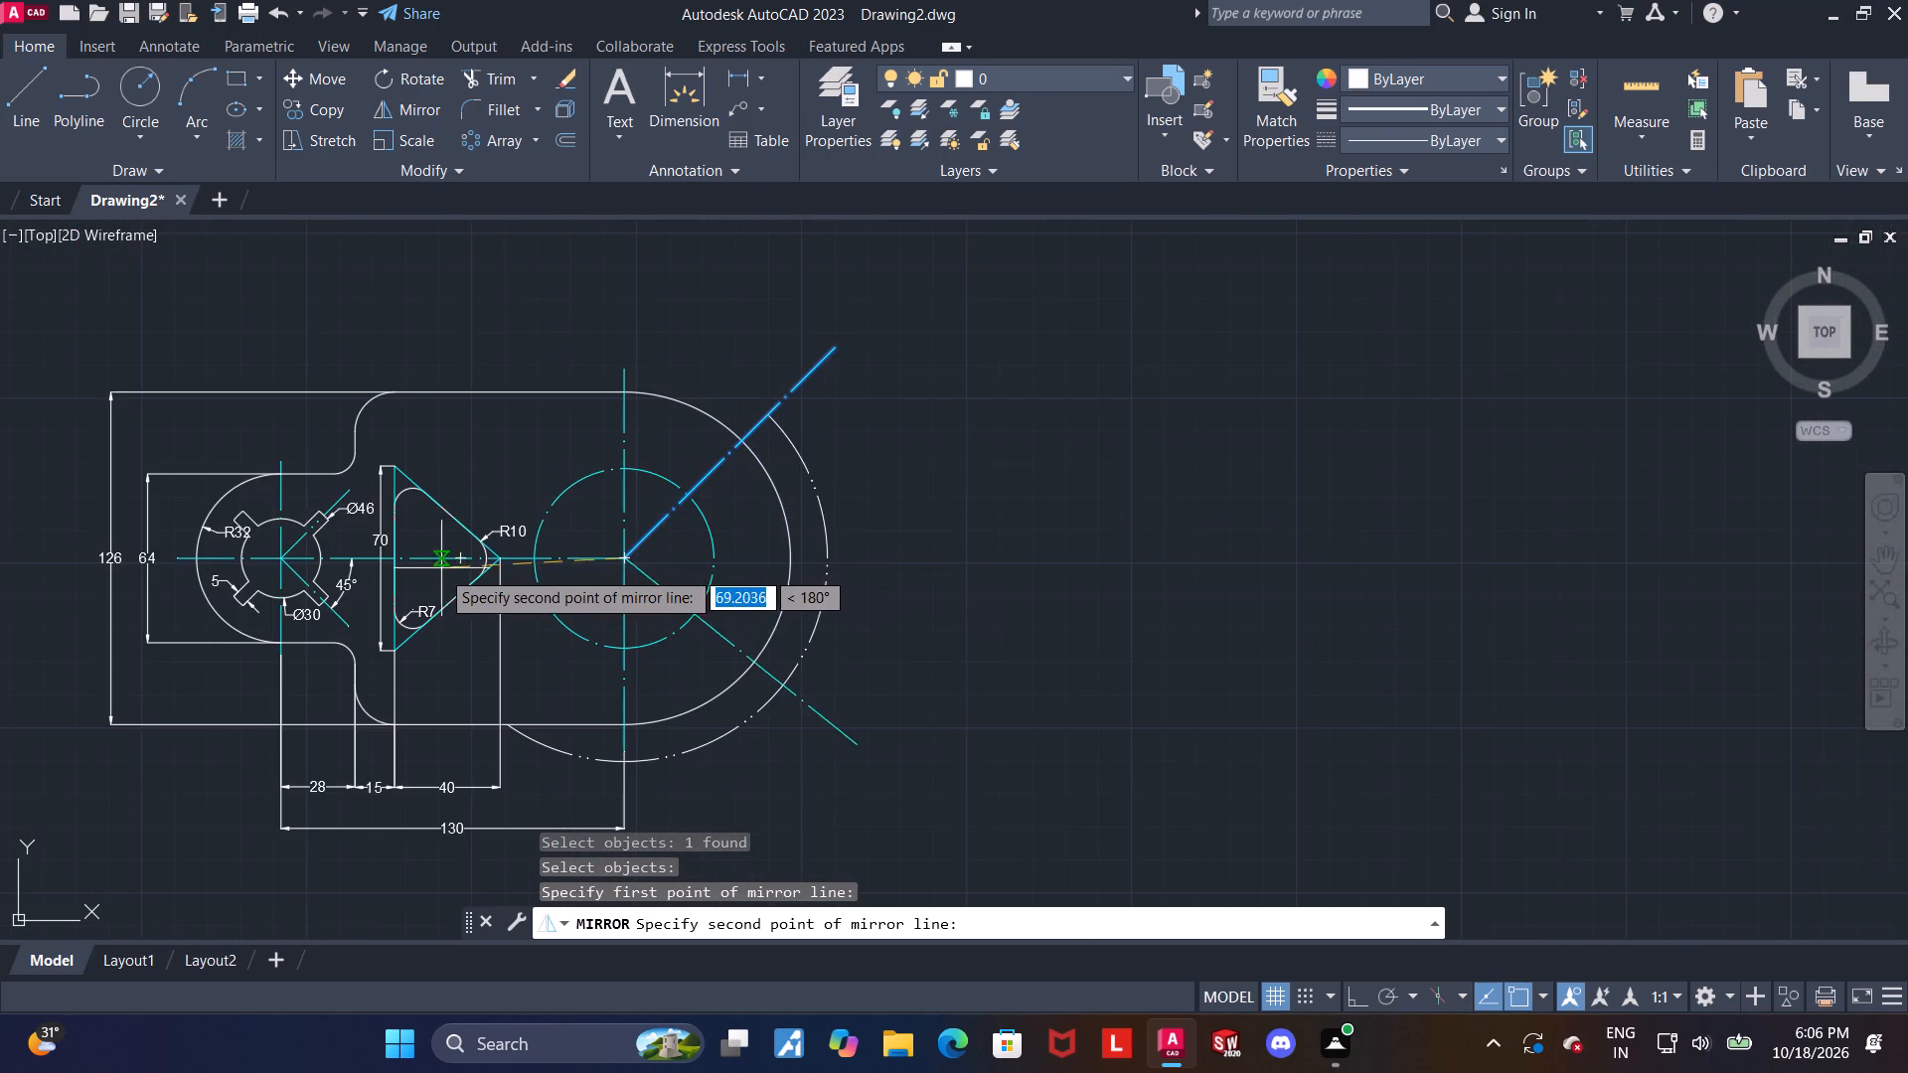
{"action": "scroll", "coordinate": [404, 573], "scroll_direction": "up", "scroll_amount": 1}
{"action": "left_click", "coordinate": [385, 551]}
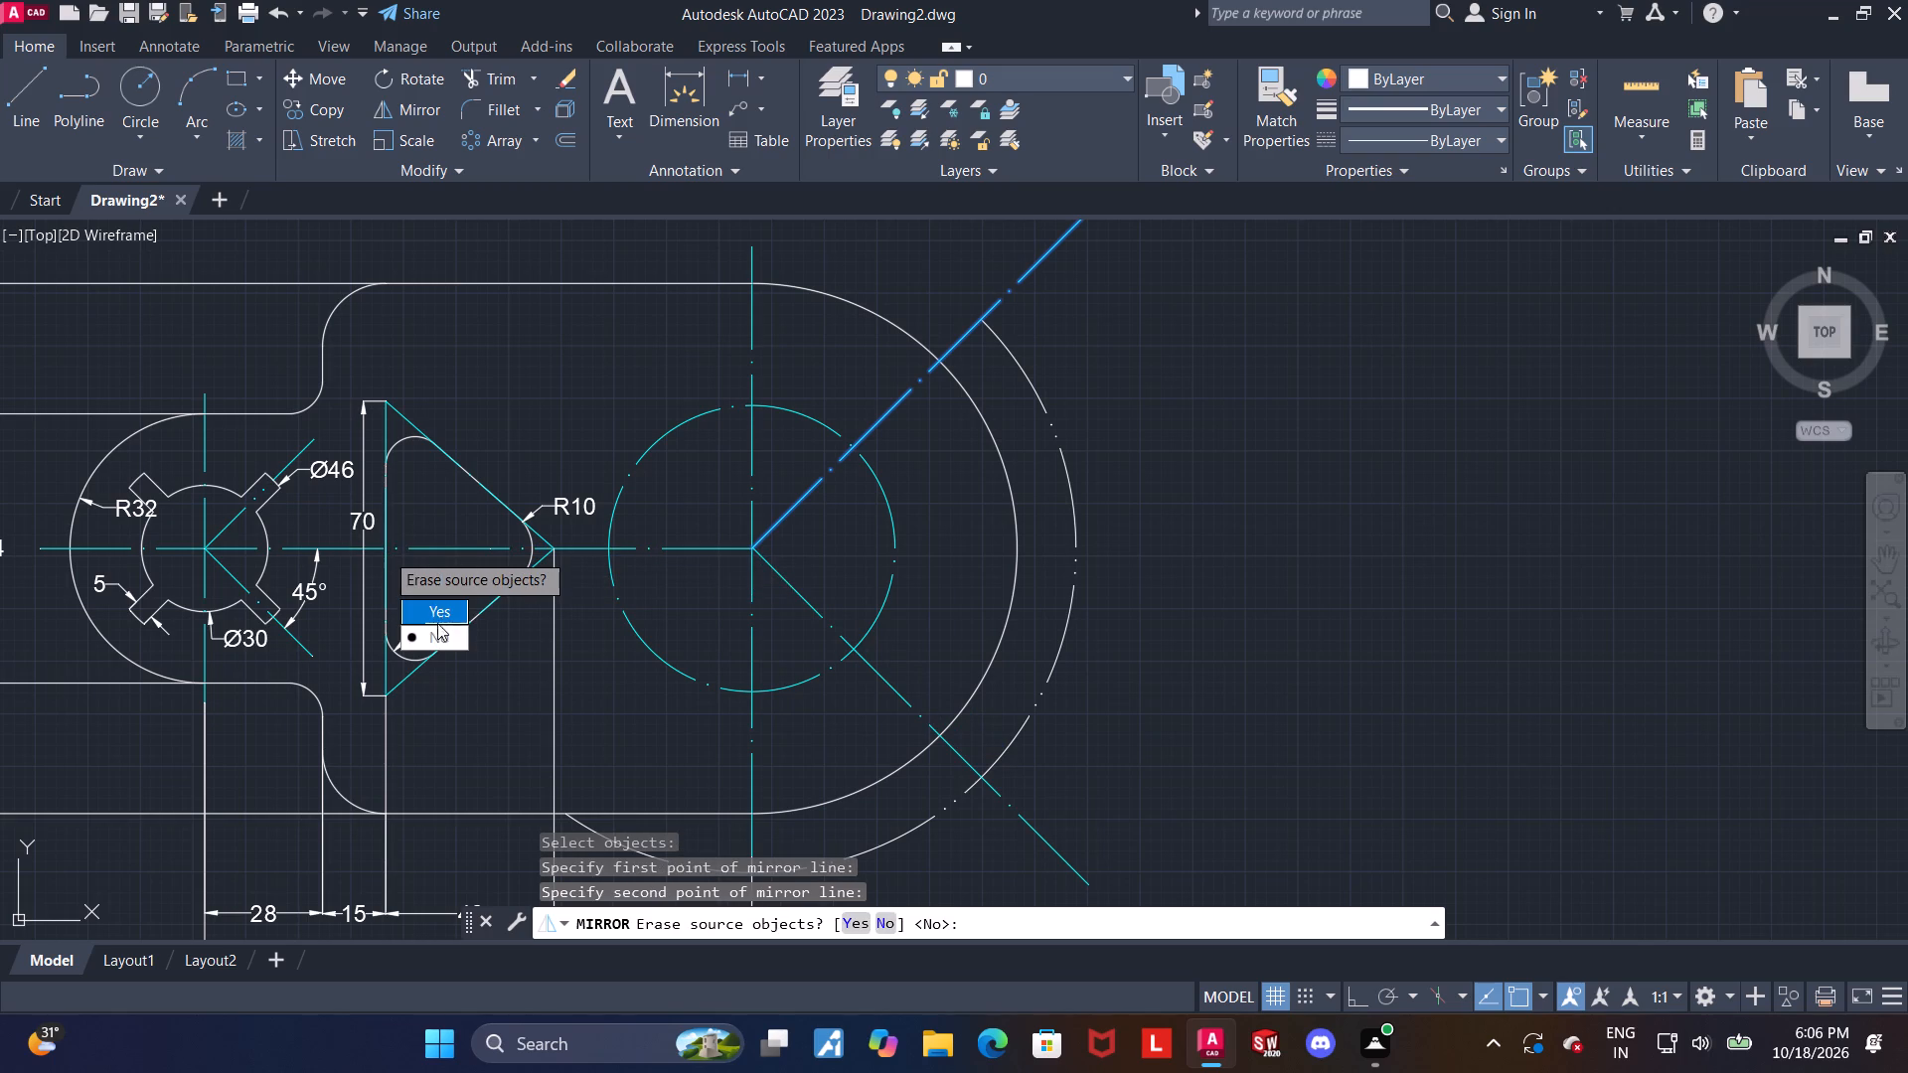
{"action": "left_click_drag", "start_coordinate": [437, 631], "coordinate": [385, 551]}
{"action": "scroll", "coordinate": [1142, 508], "scroll_direction": "down", "scroll_amount": 2}
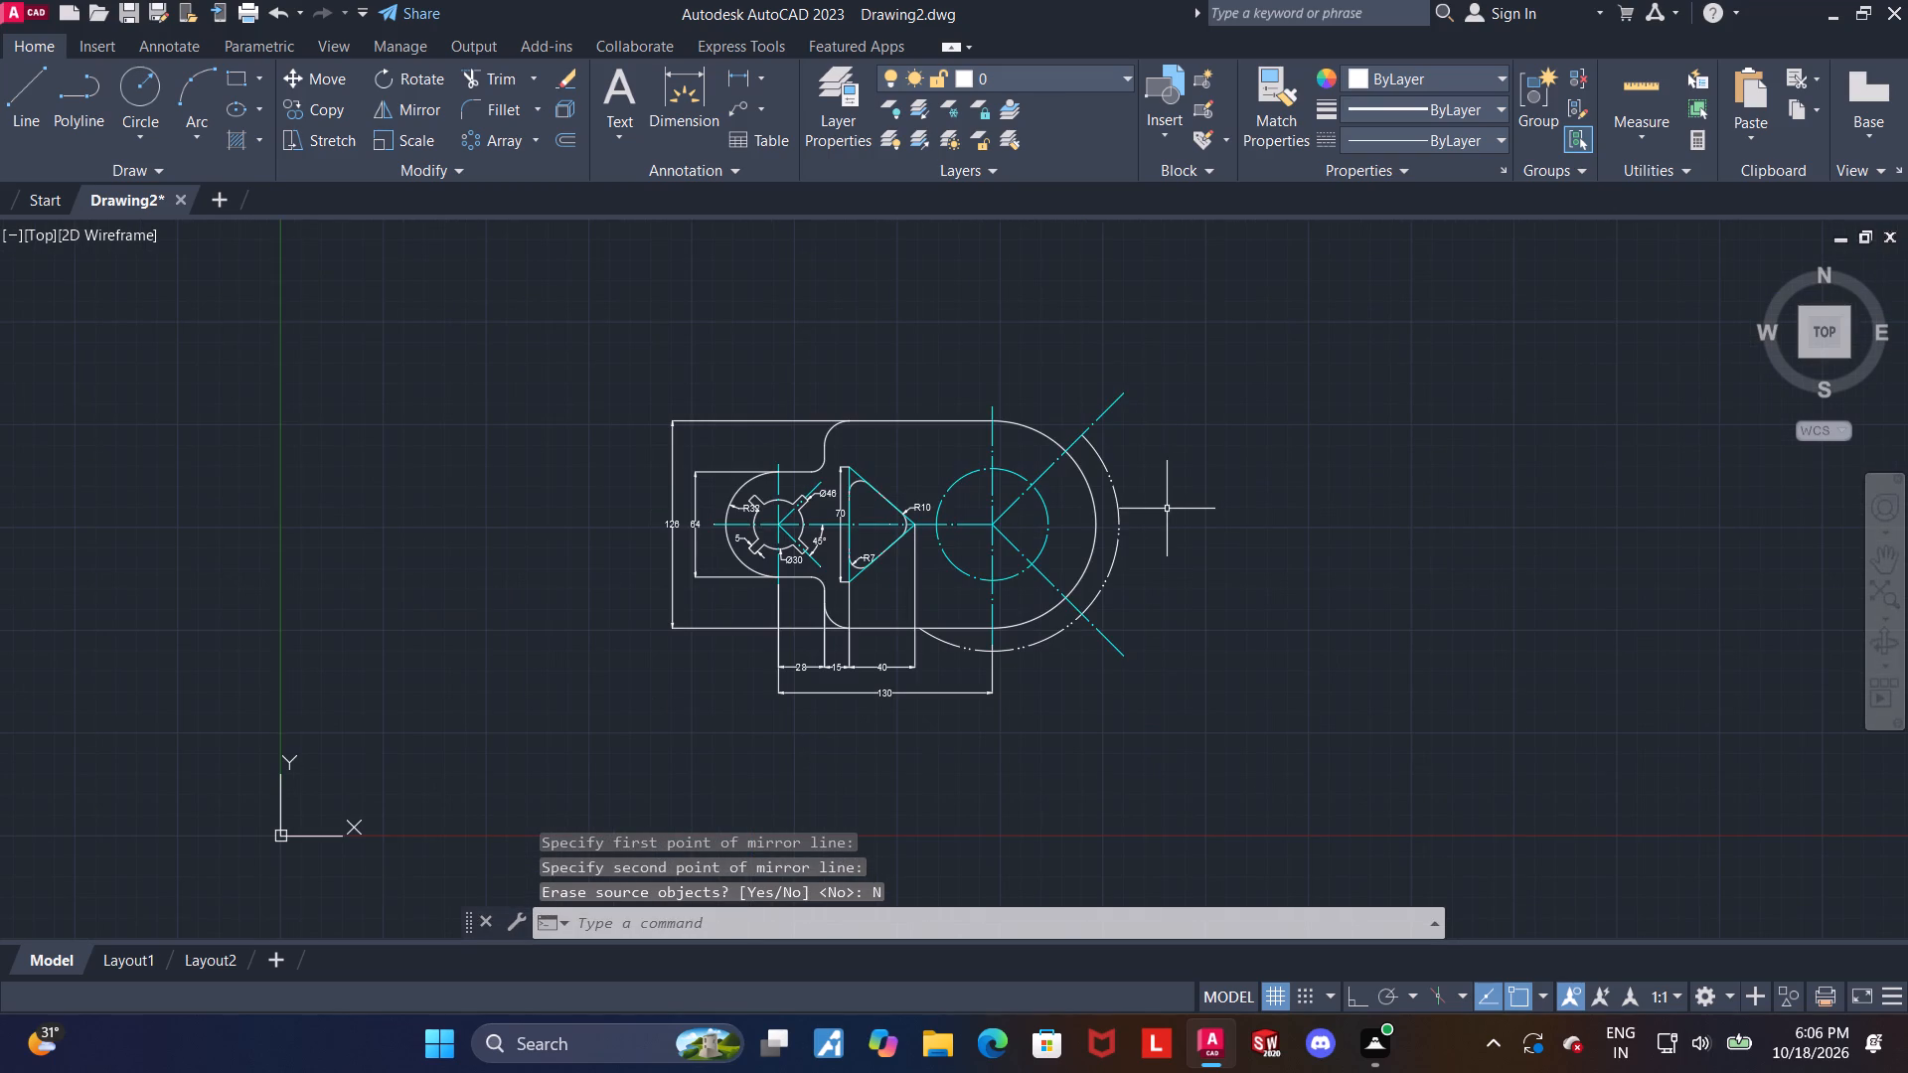
{"action": "key", "text": "Escape"}
Draw a horizontal line with Ortho on from the construction circle's centre outward past the outer phantom arc.
{"action": "middle_click_drag", "start_coordinate": [1147, 527], "coordinate": [1050, 554]}
{"action": "scroll", "coordinate": [1047, 542], "scroll_direction": "up", "scroll_amount": 2}
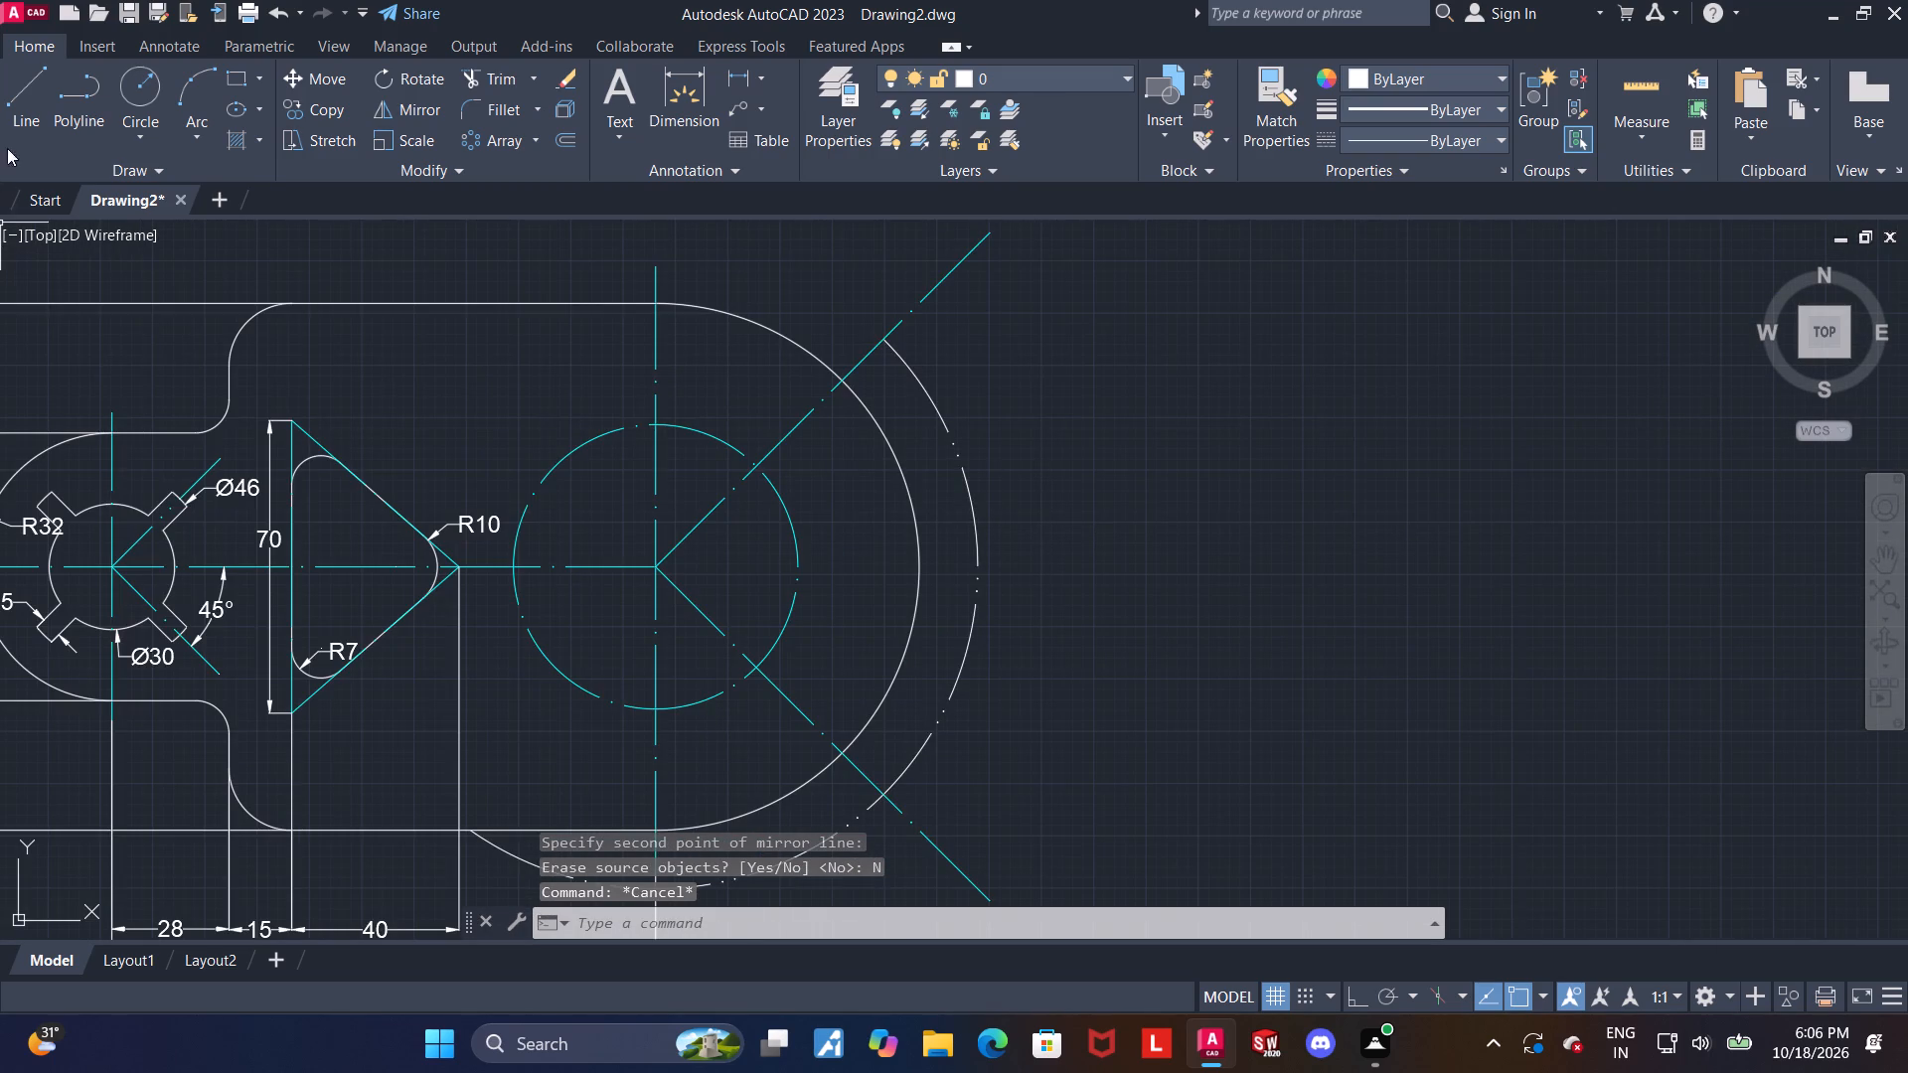
{"action": "left_click", "coordinate": [12, 104]}
{"action": "scroll", "coordinate": [656, 585], "scroll_direction": "up", "scroll_amount": 4}
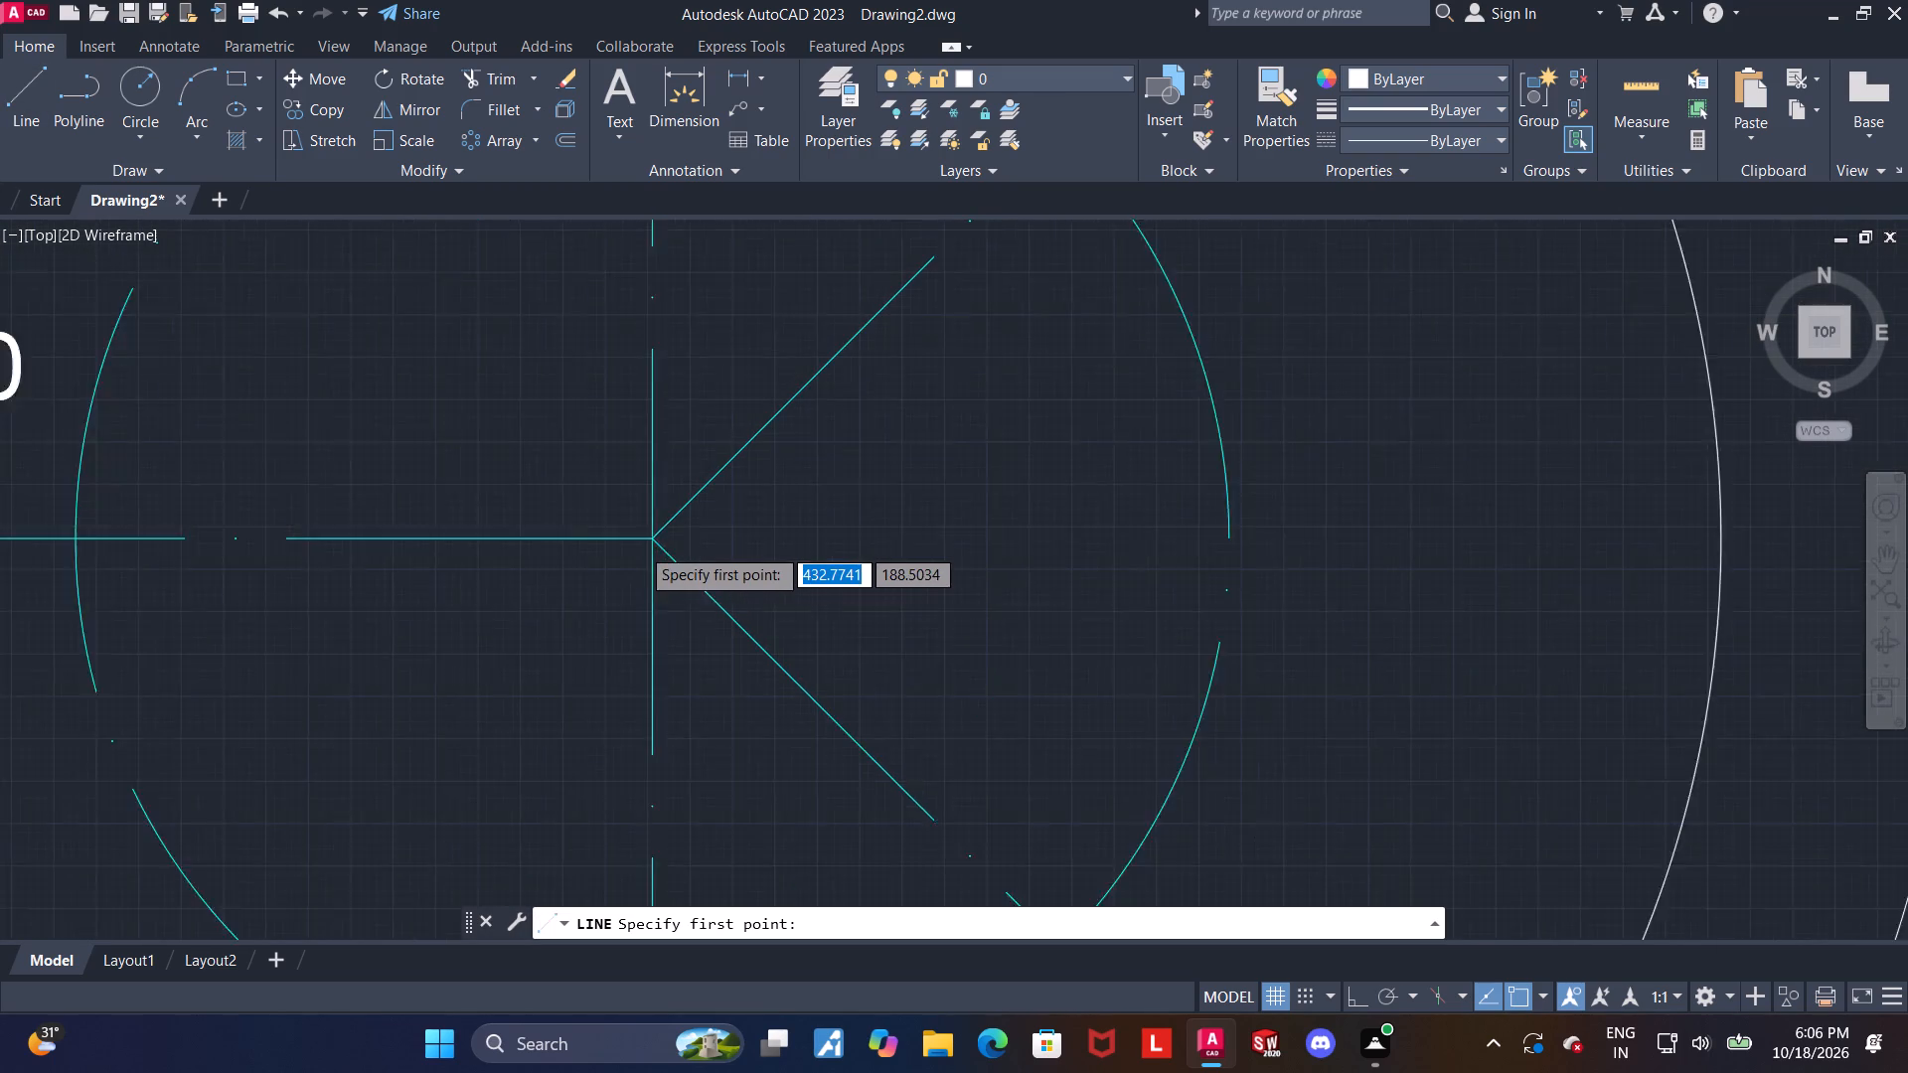
{"action": "scroll", "coordinate": [653, 531], "scroll_direction": "up", "scroll_amount": 5}
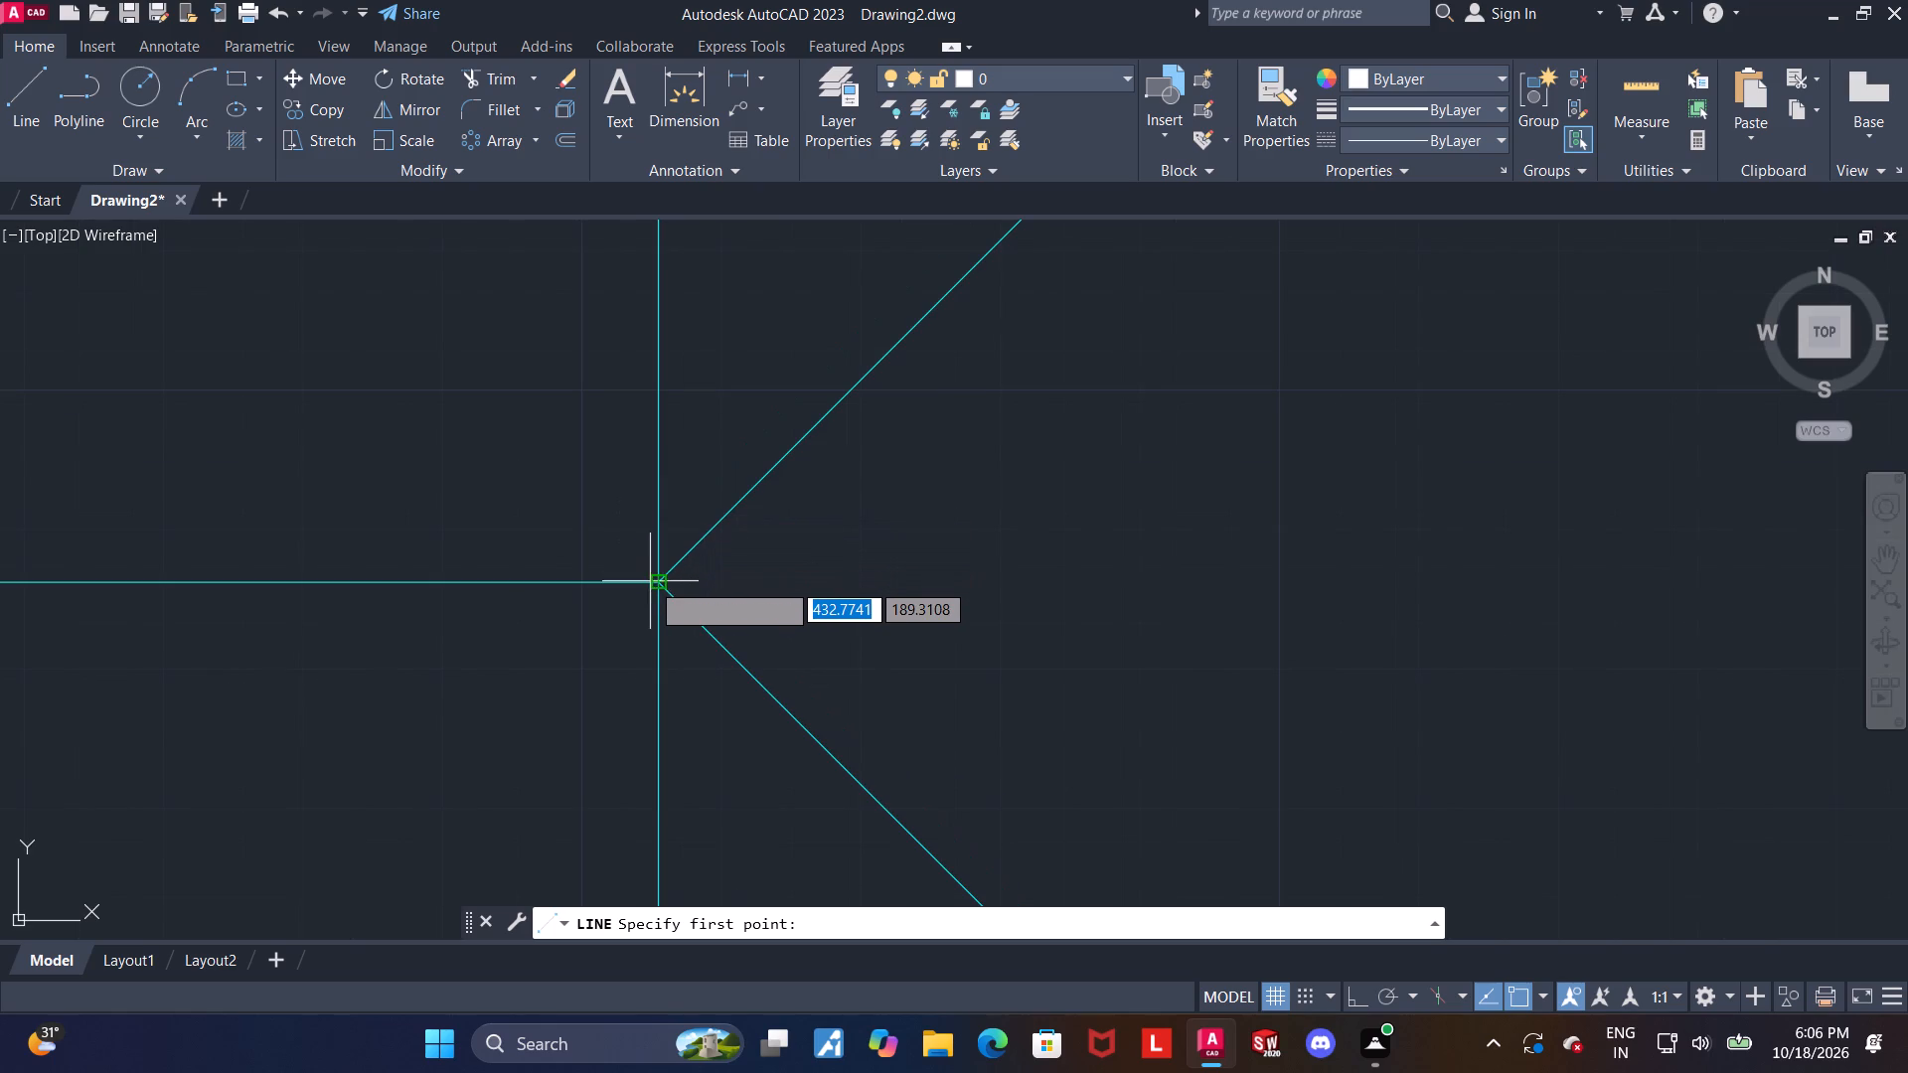
{"action": "scroll", "coordinate": [644, 585], "scroll_direction": "up", "scroll_amount": 2}
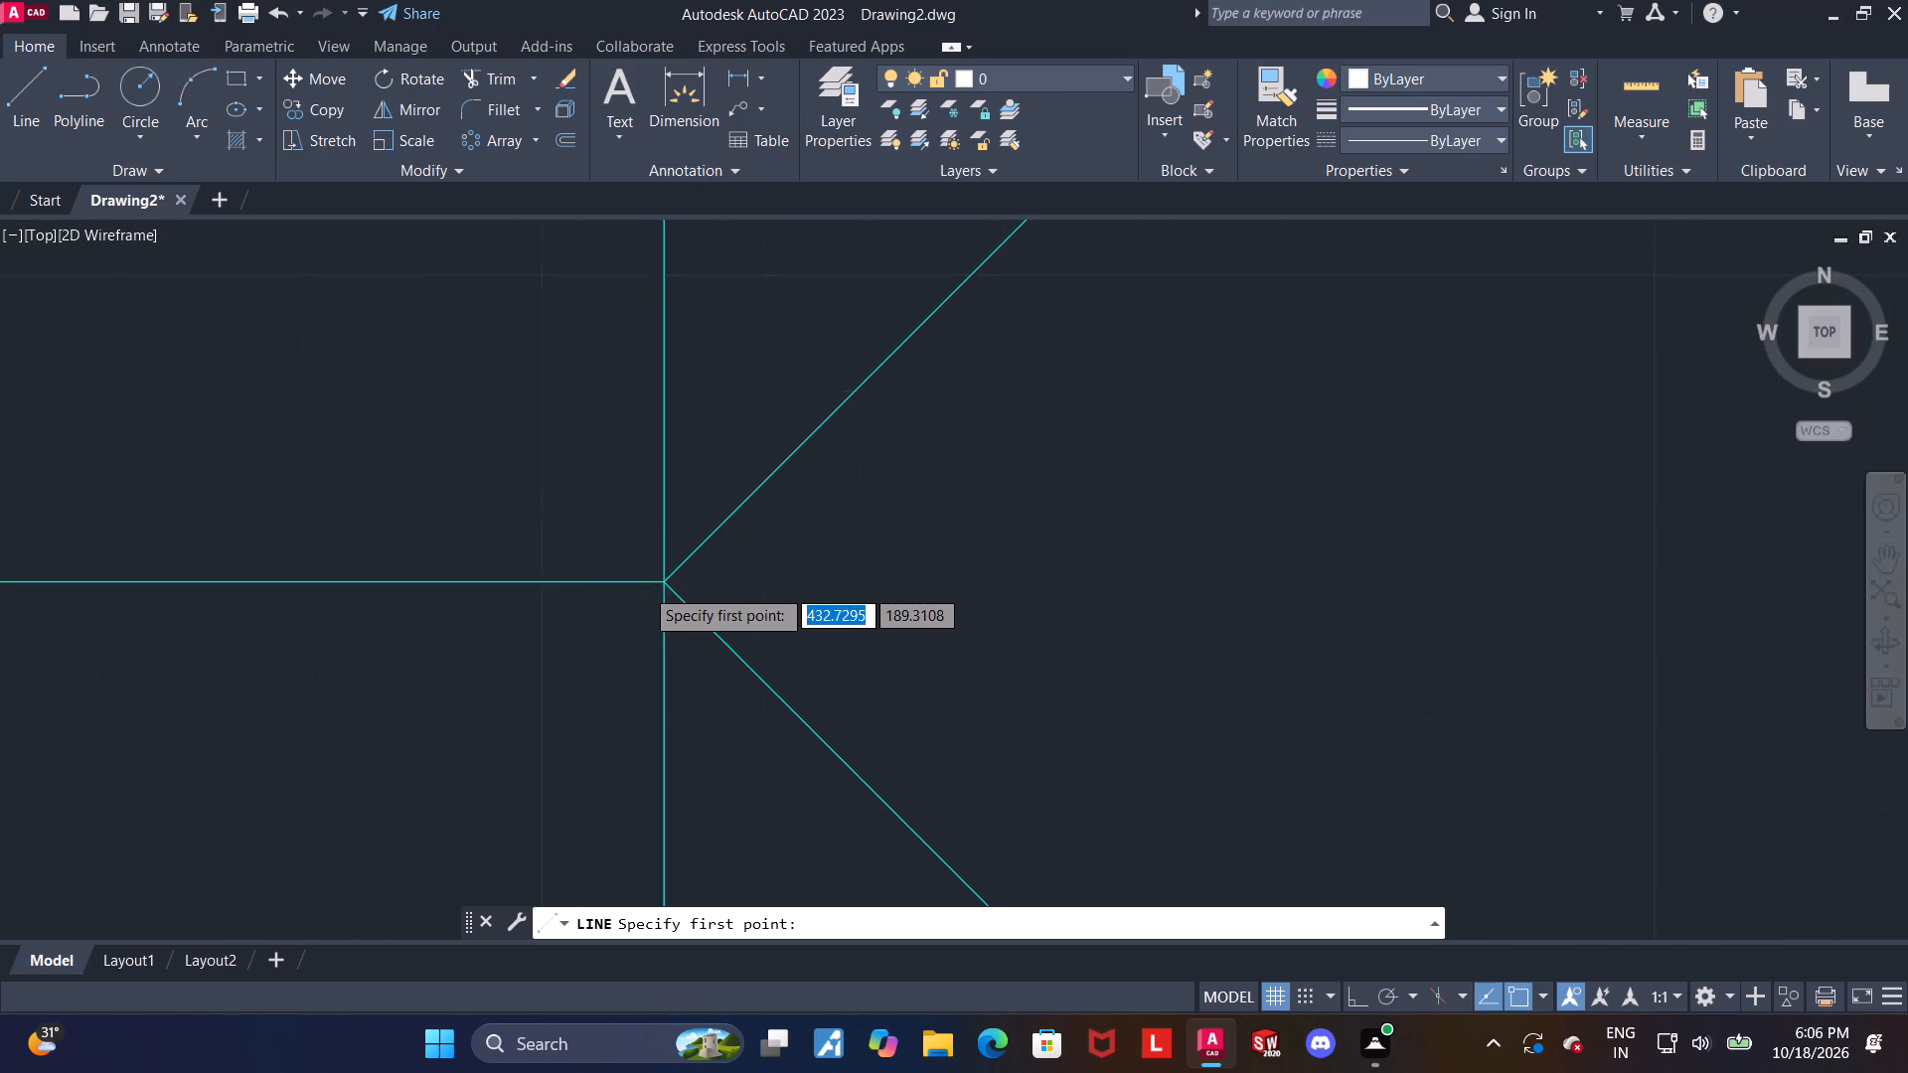
{"action": "scroll", "coordinate": [644, 587], "scroll_direction": "up", "scroll_amount": 2}
{"action": "left_click", "coordinate": [717, 571]}
{"action": "scroll", "coordinate": [731, 582], "scroll_direction": "down", "scroll_amount": 2}
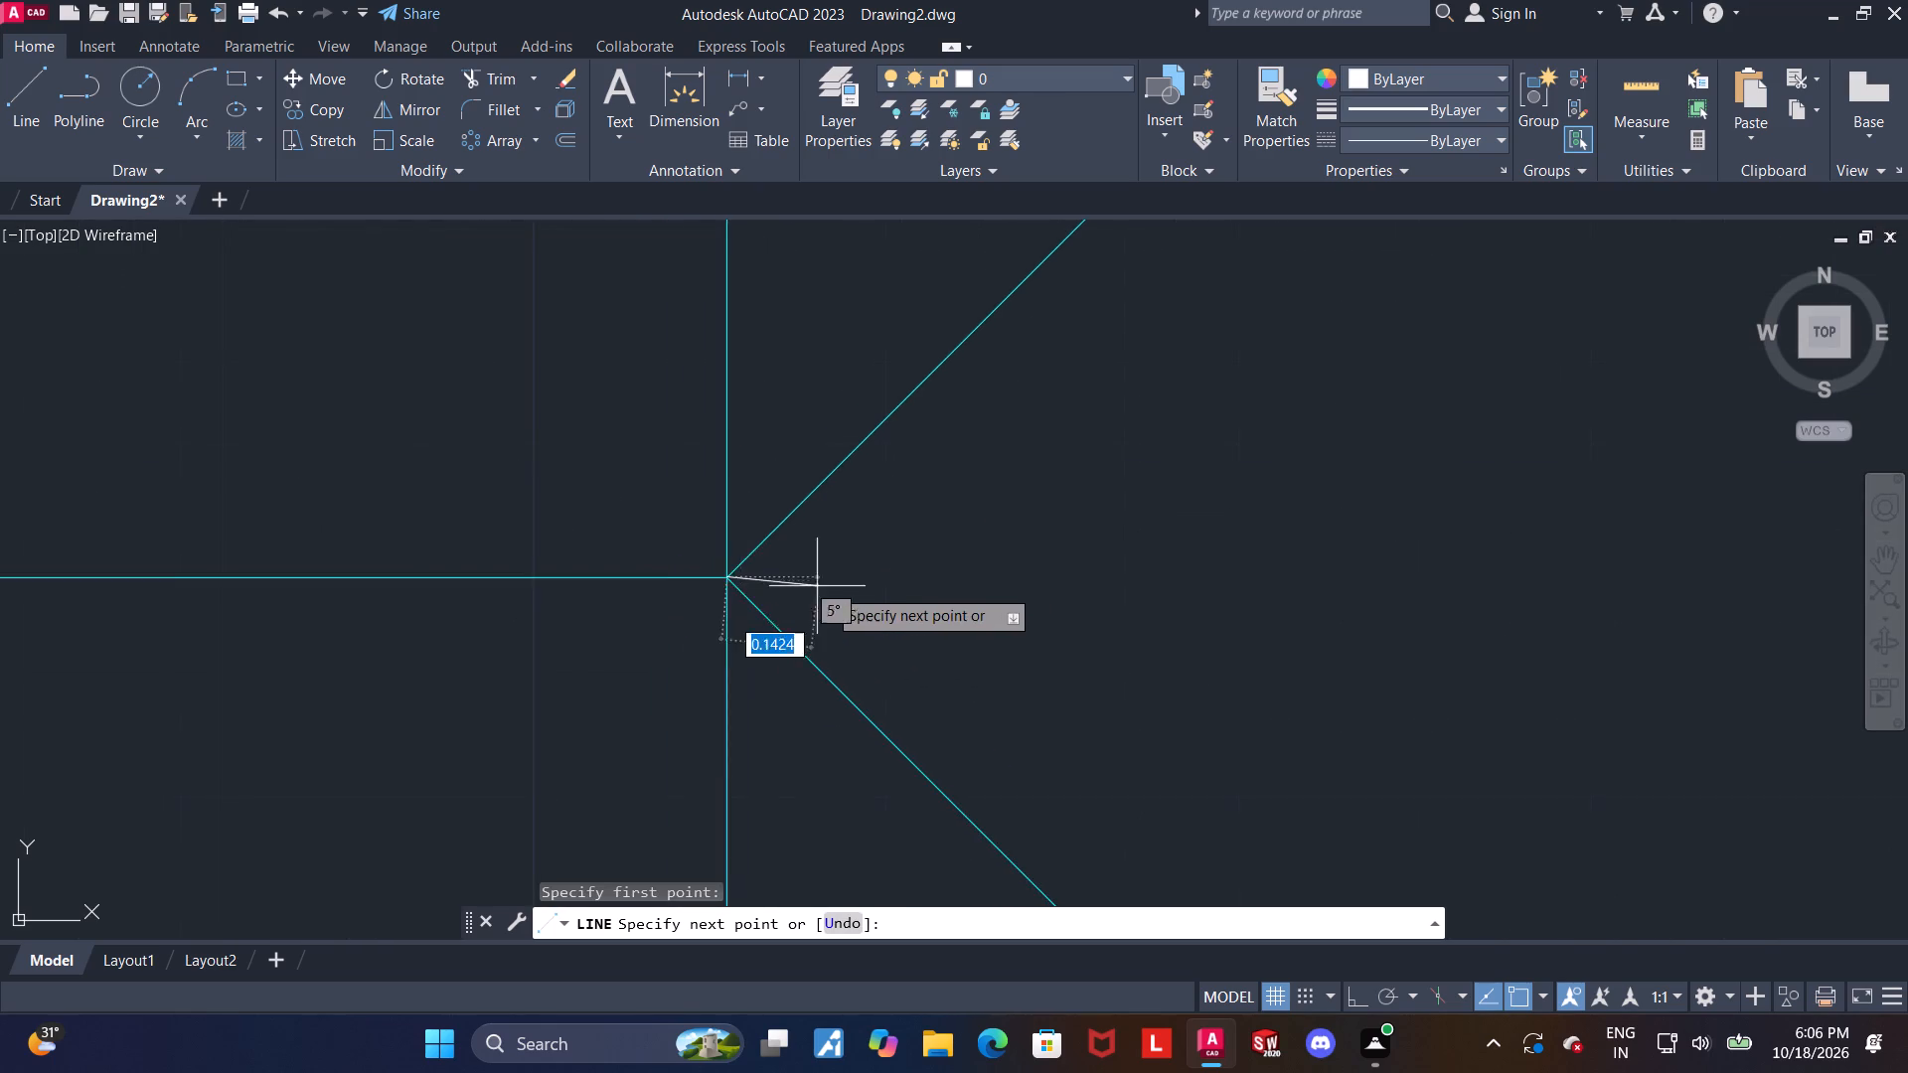
{"action": "scroll", "coordinate": [874, 593], "scroll_direction": "down", "scroll_amount": 10}
{"action": "key", "text": "F8"}
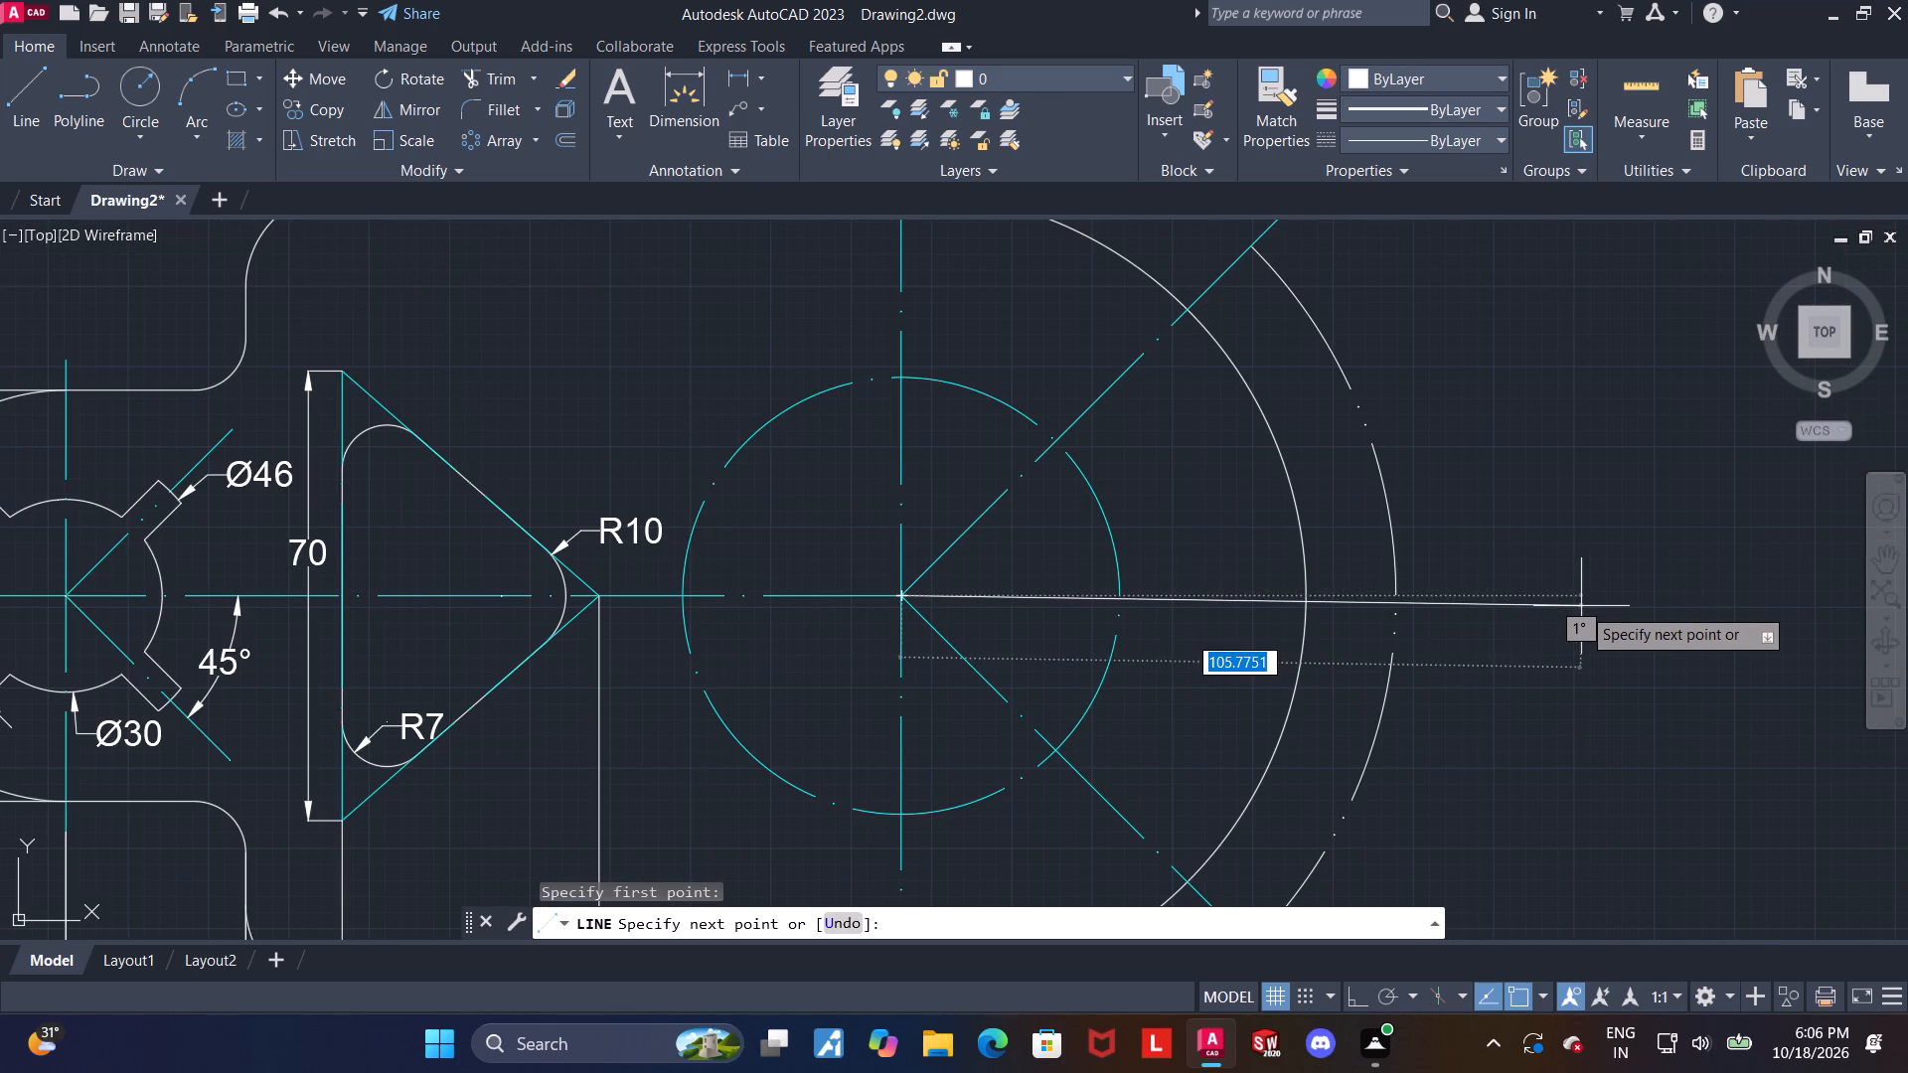
{"action": "left_click", "coordinate": [1479, 599]}
{"action": "key", "text": "Escape"}
Give the new horizontal line the dash-dot centreline linetype and colour it cyan.
{"action": "left_click", "coordinate": [1449, 594]}
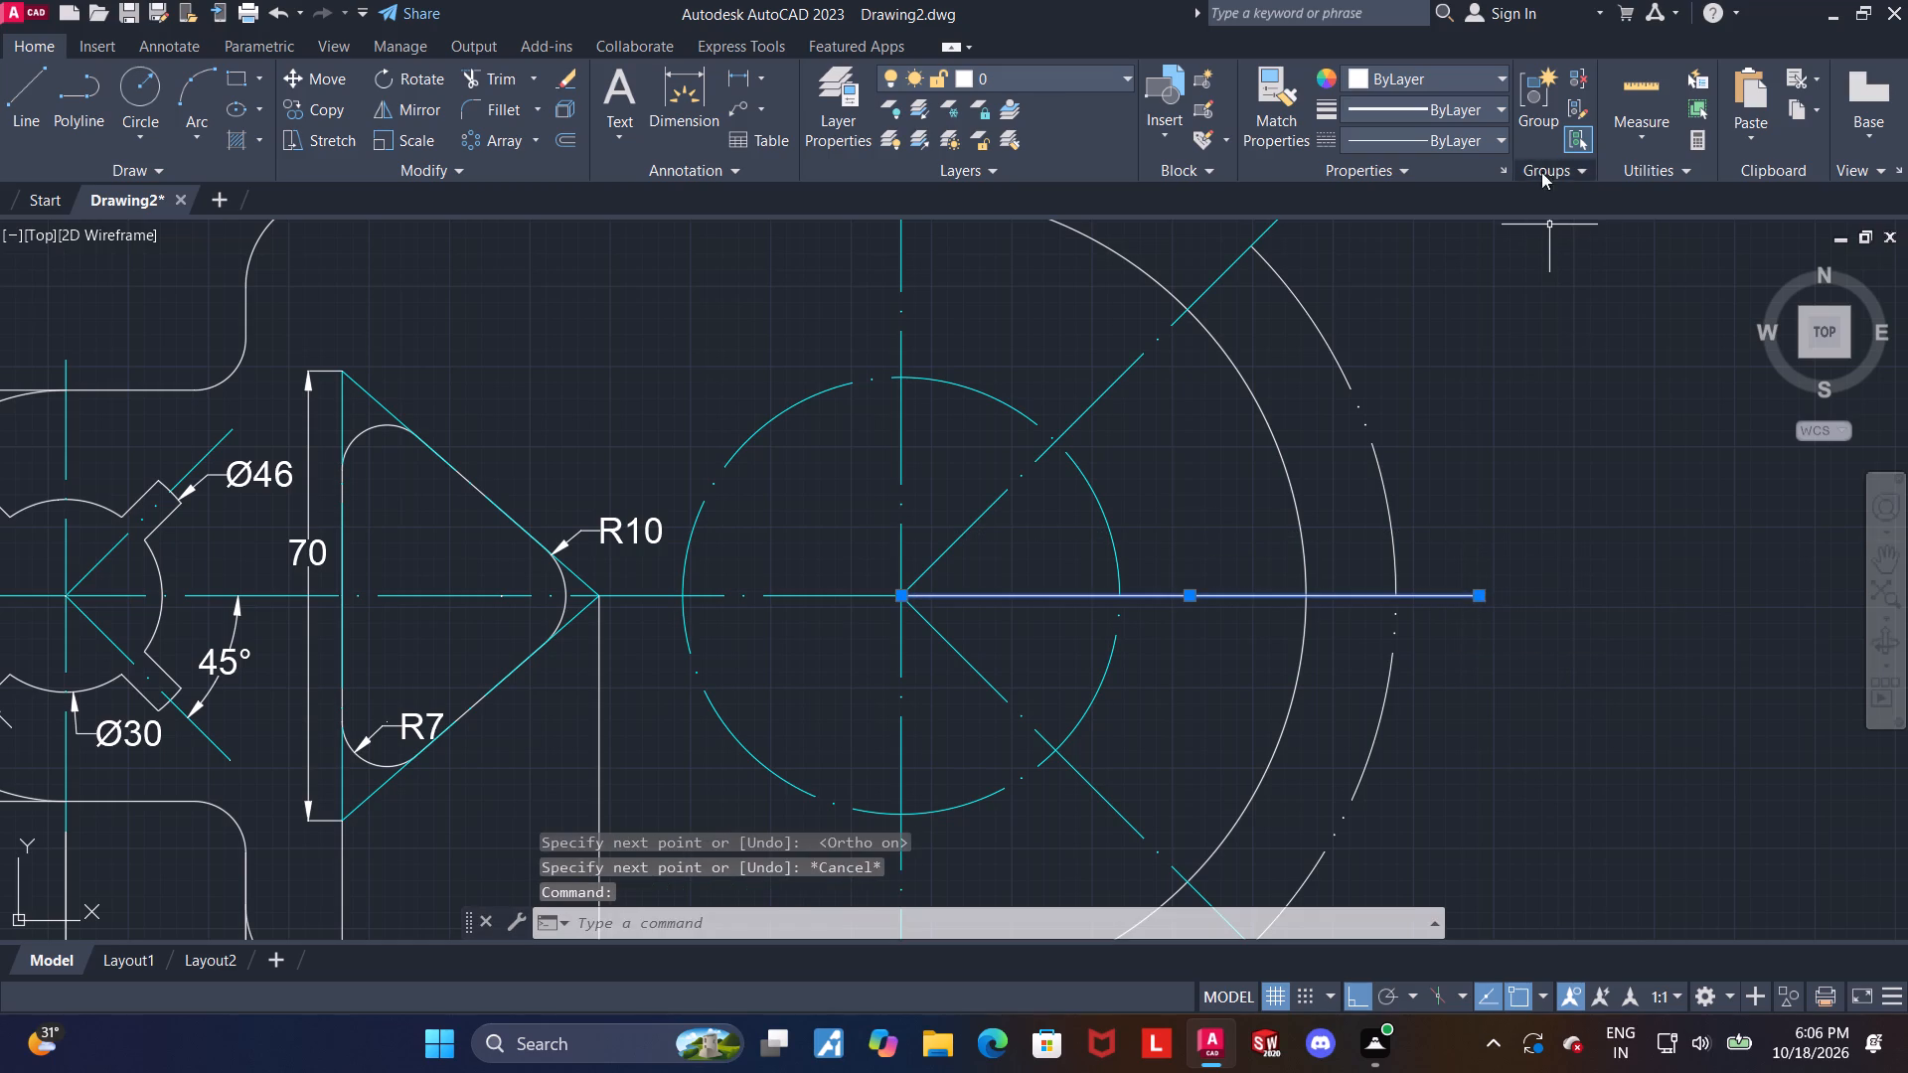
{"action": "left_click", "coordinate": [1480, 133]}
{"action": "left_click", "coordinate": [1446, 223]}
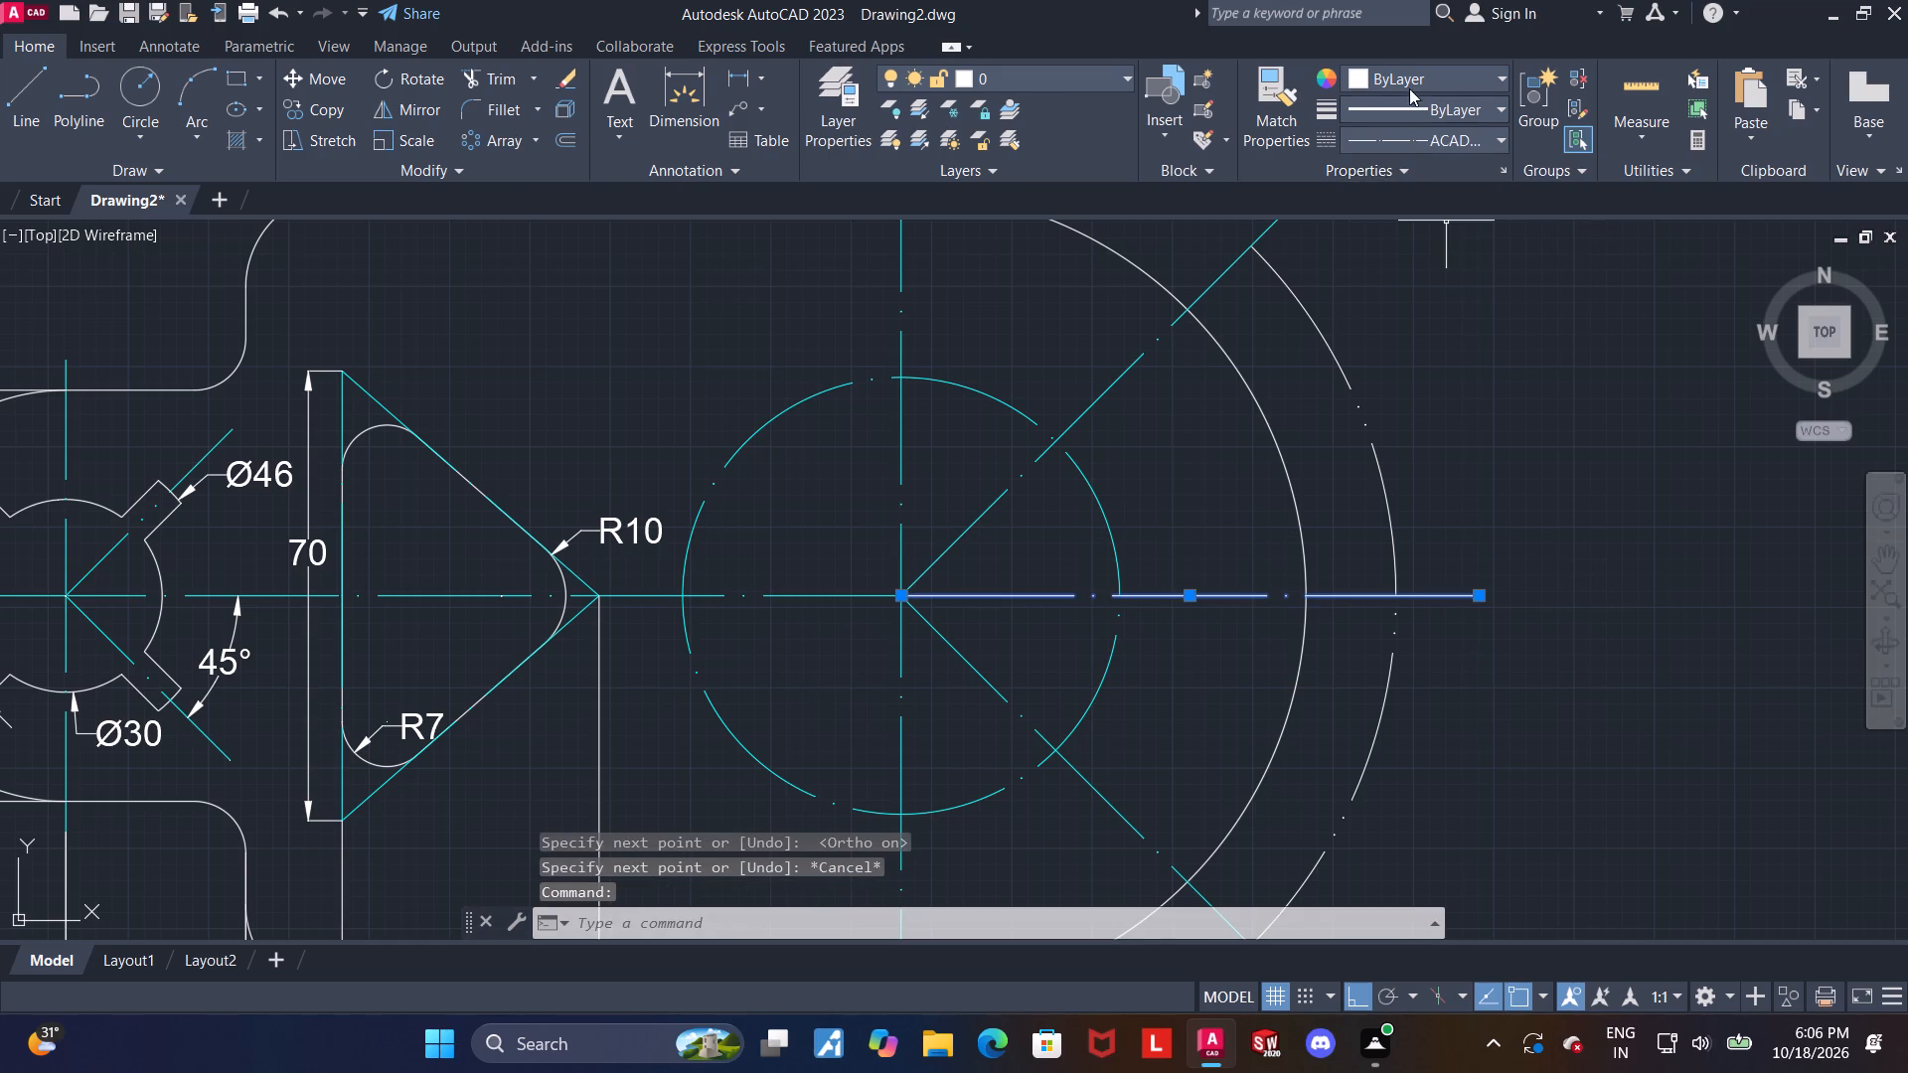
{"action": "left_click", "coordinate": [1409, 83]}
{"action": "left_click", "coordinate": [1432, 315]}
{"action": "key", "text": "Escape"}
Trim the outer phantom arc's lower section, from the body's bottom edge to the mirrored 45° centreline.
{"action": "scroll", "coordinate": [1432, 327], "scroll_direction": "down", "scroll_amount": 2}
{"action": "middle_click_drag", "start_coordinate": [1646, 476], "coordinate": [1550, 489]}
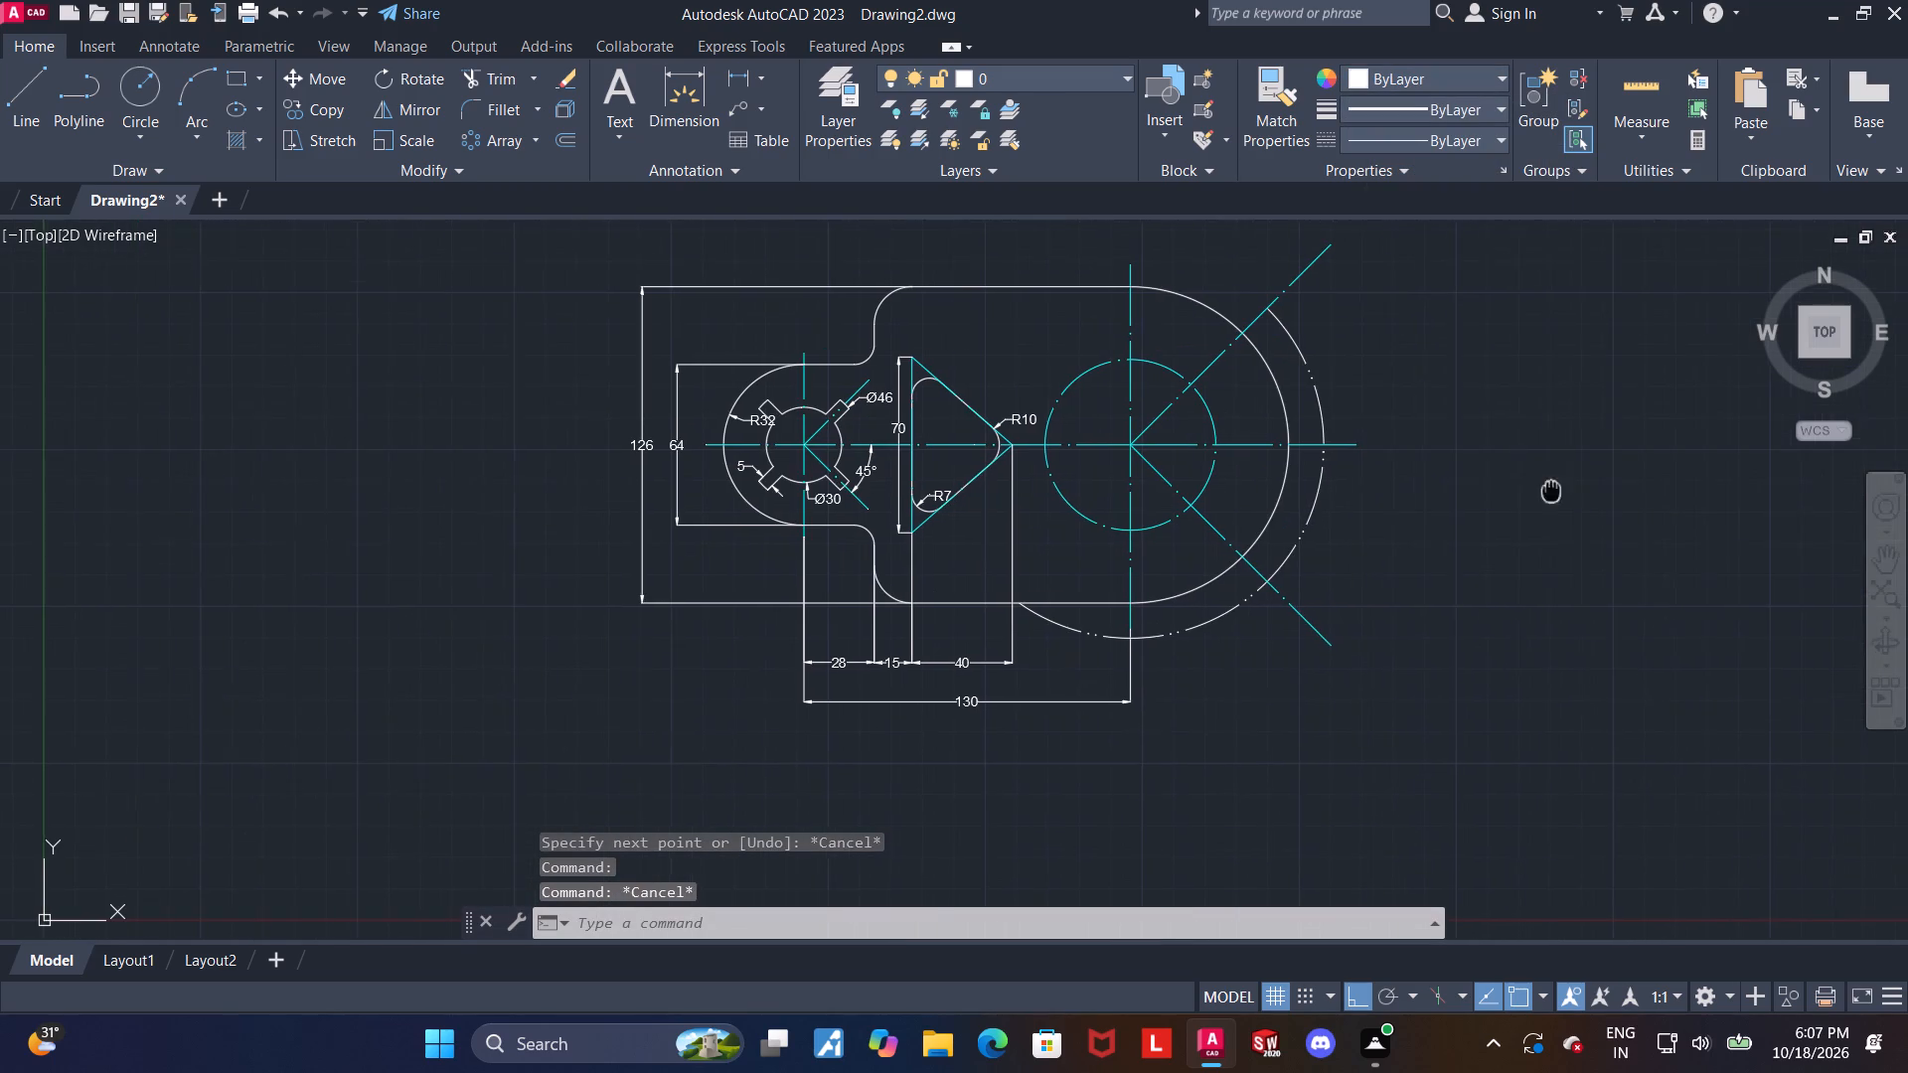
{"action": "middle_click_drag", "start_coordinate": [1550, 489], "coordinate": [1549, 489]}
{"action": "middle_click_drag", "start_coordinate": [1379, 347], "coordinate": [1376, 373]}
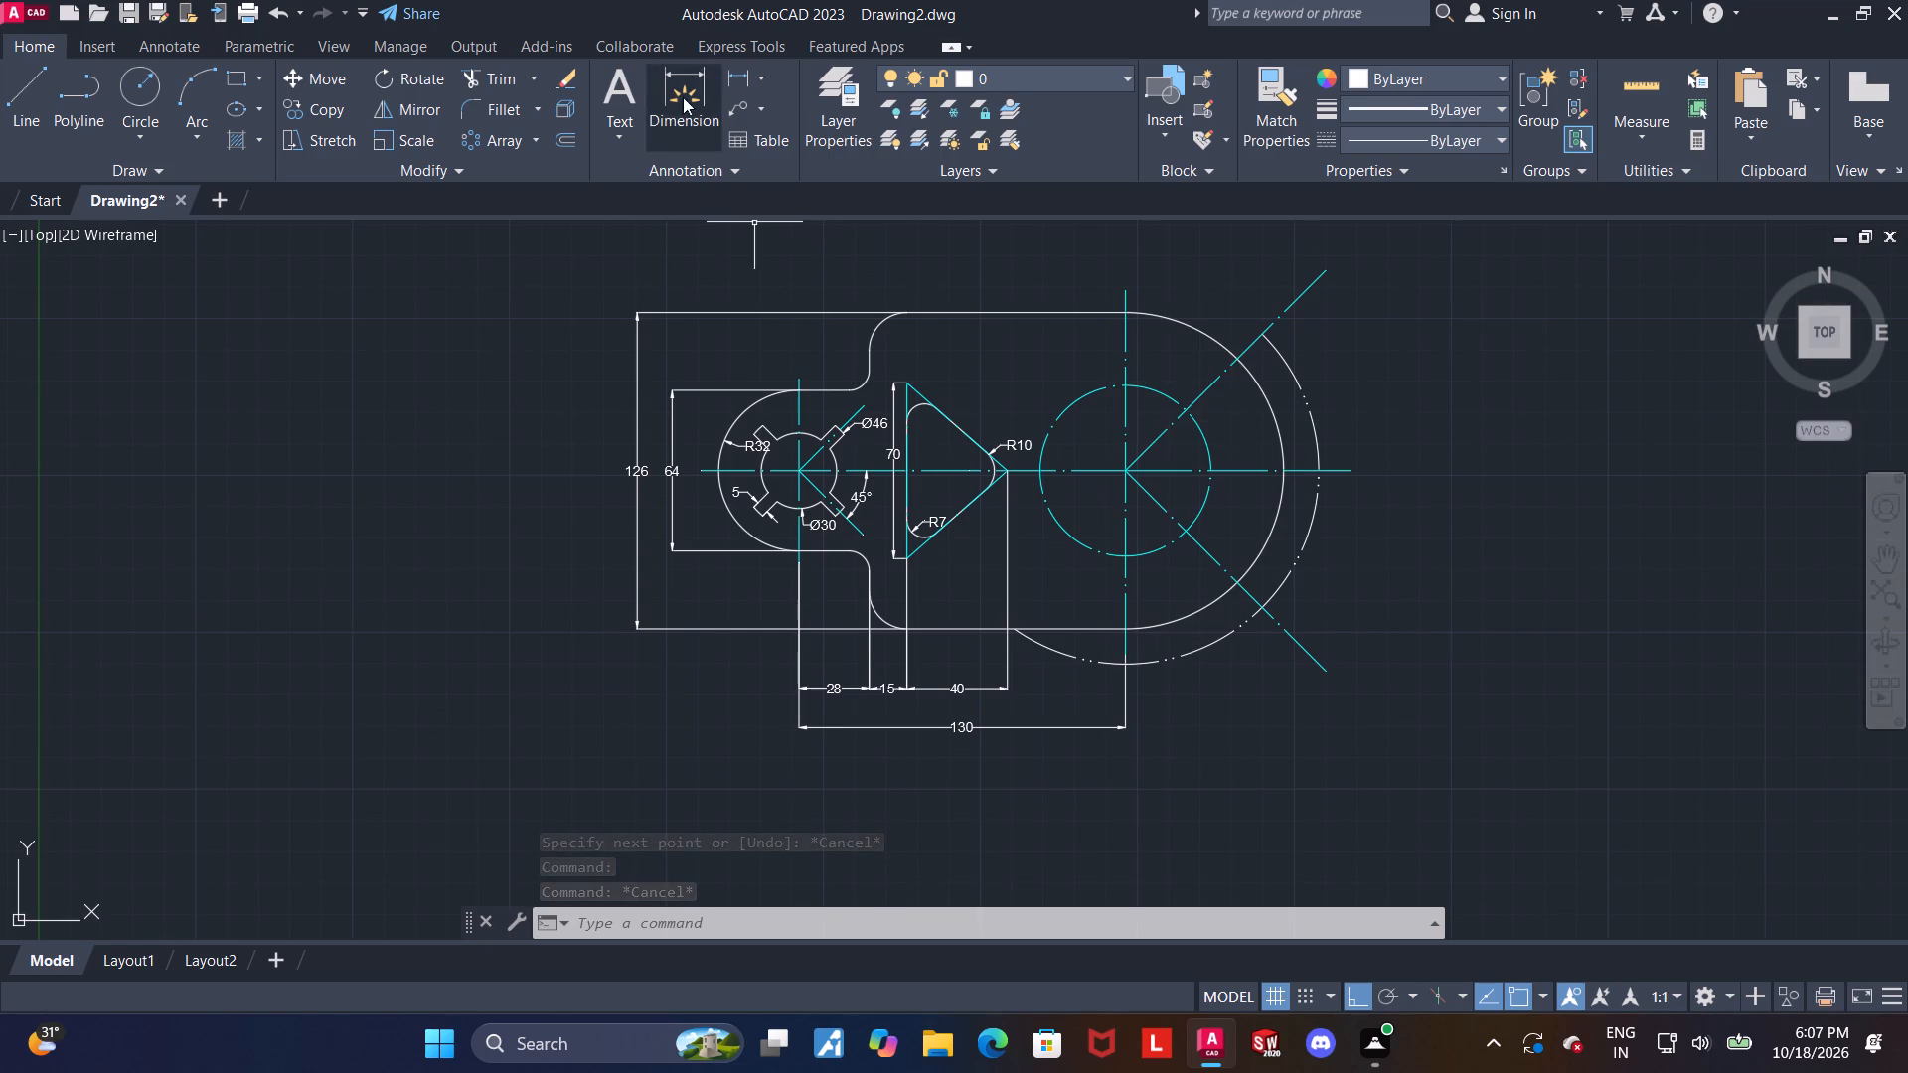
{"action": "left_click", "coordinate": [499, 79]}
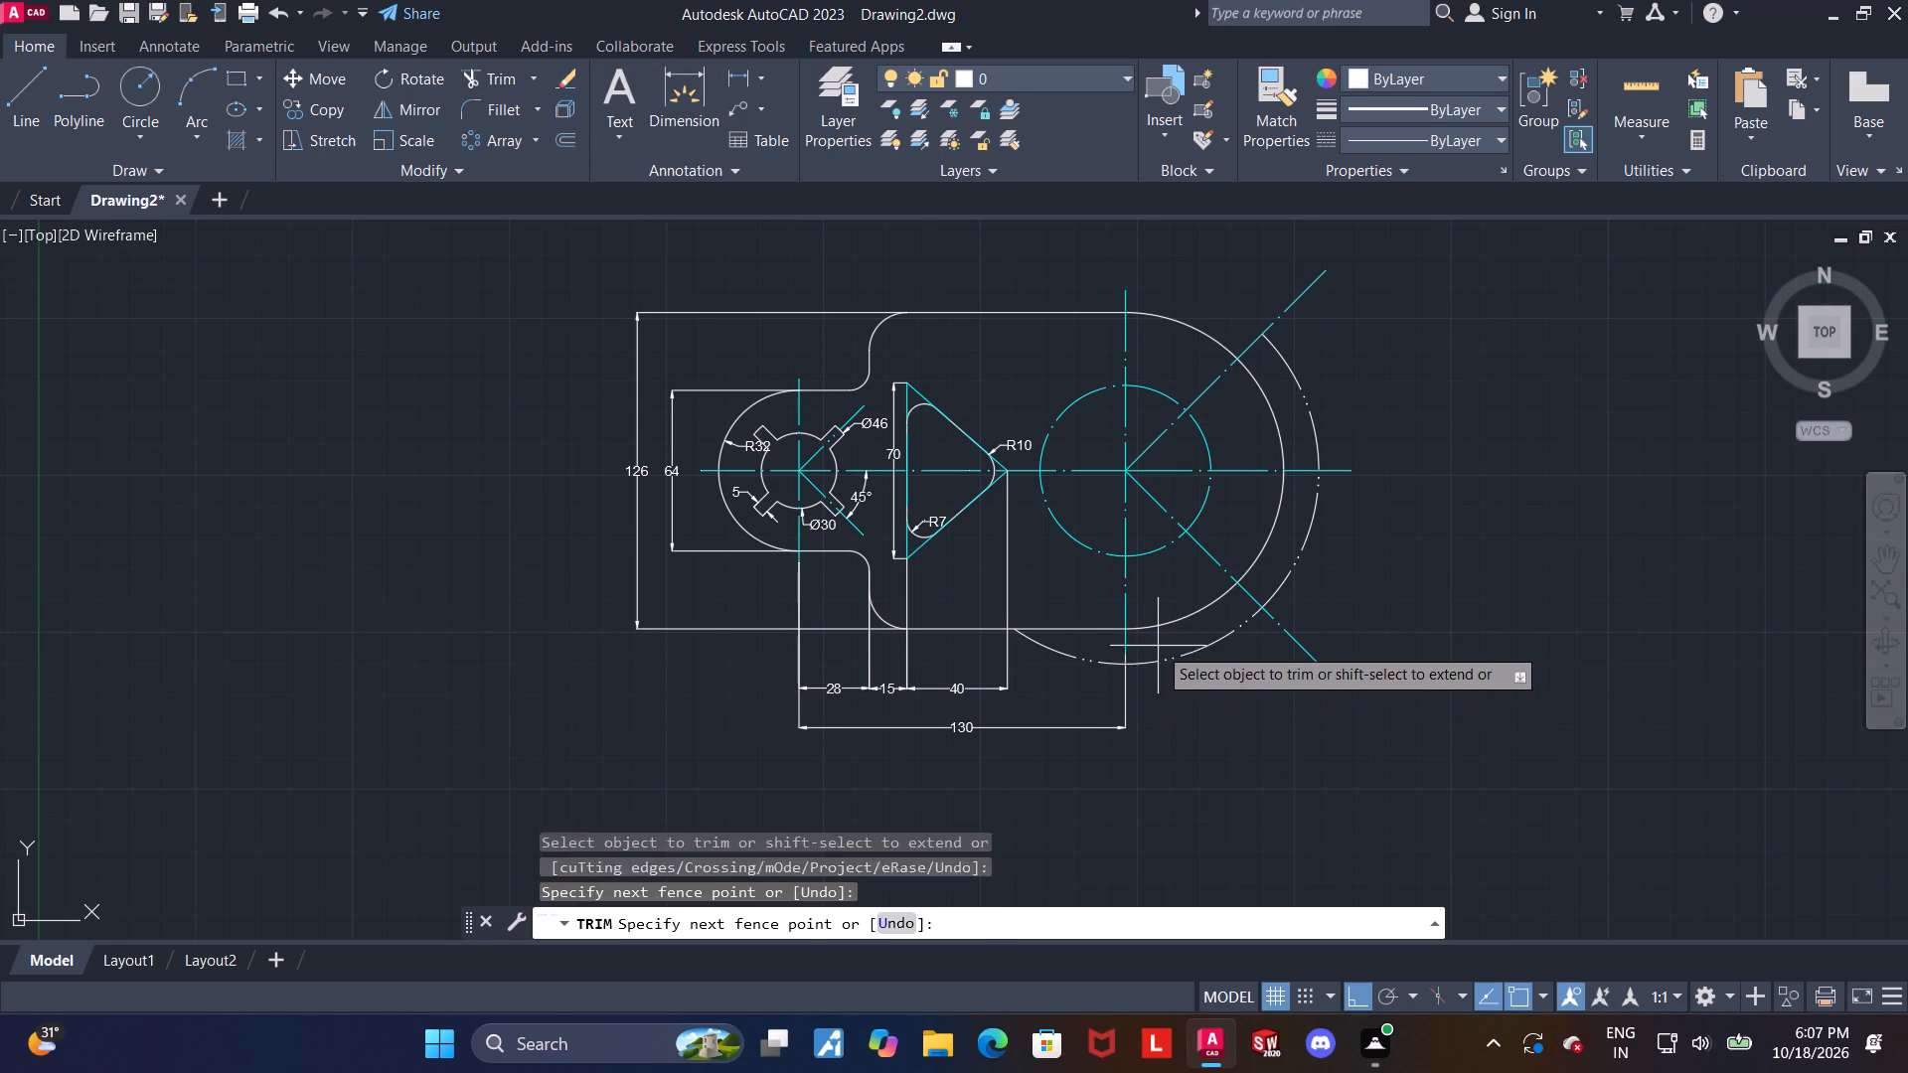
{"action": "left_click", "coordinate": [1158, 646]}
{"action": "left_click", "coordinate": [1175, 675]}
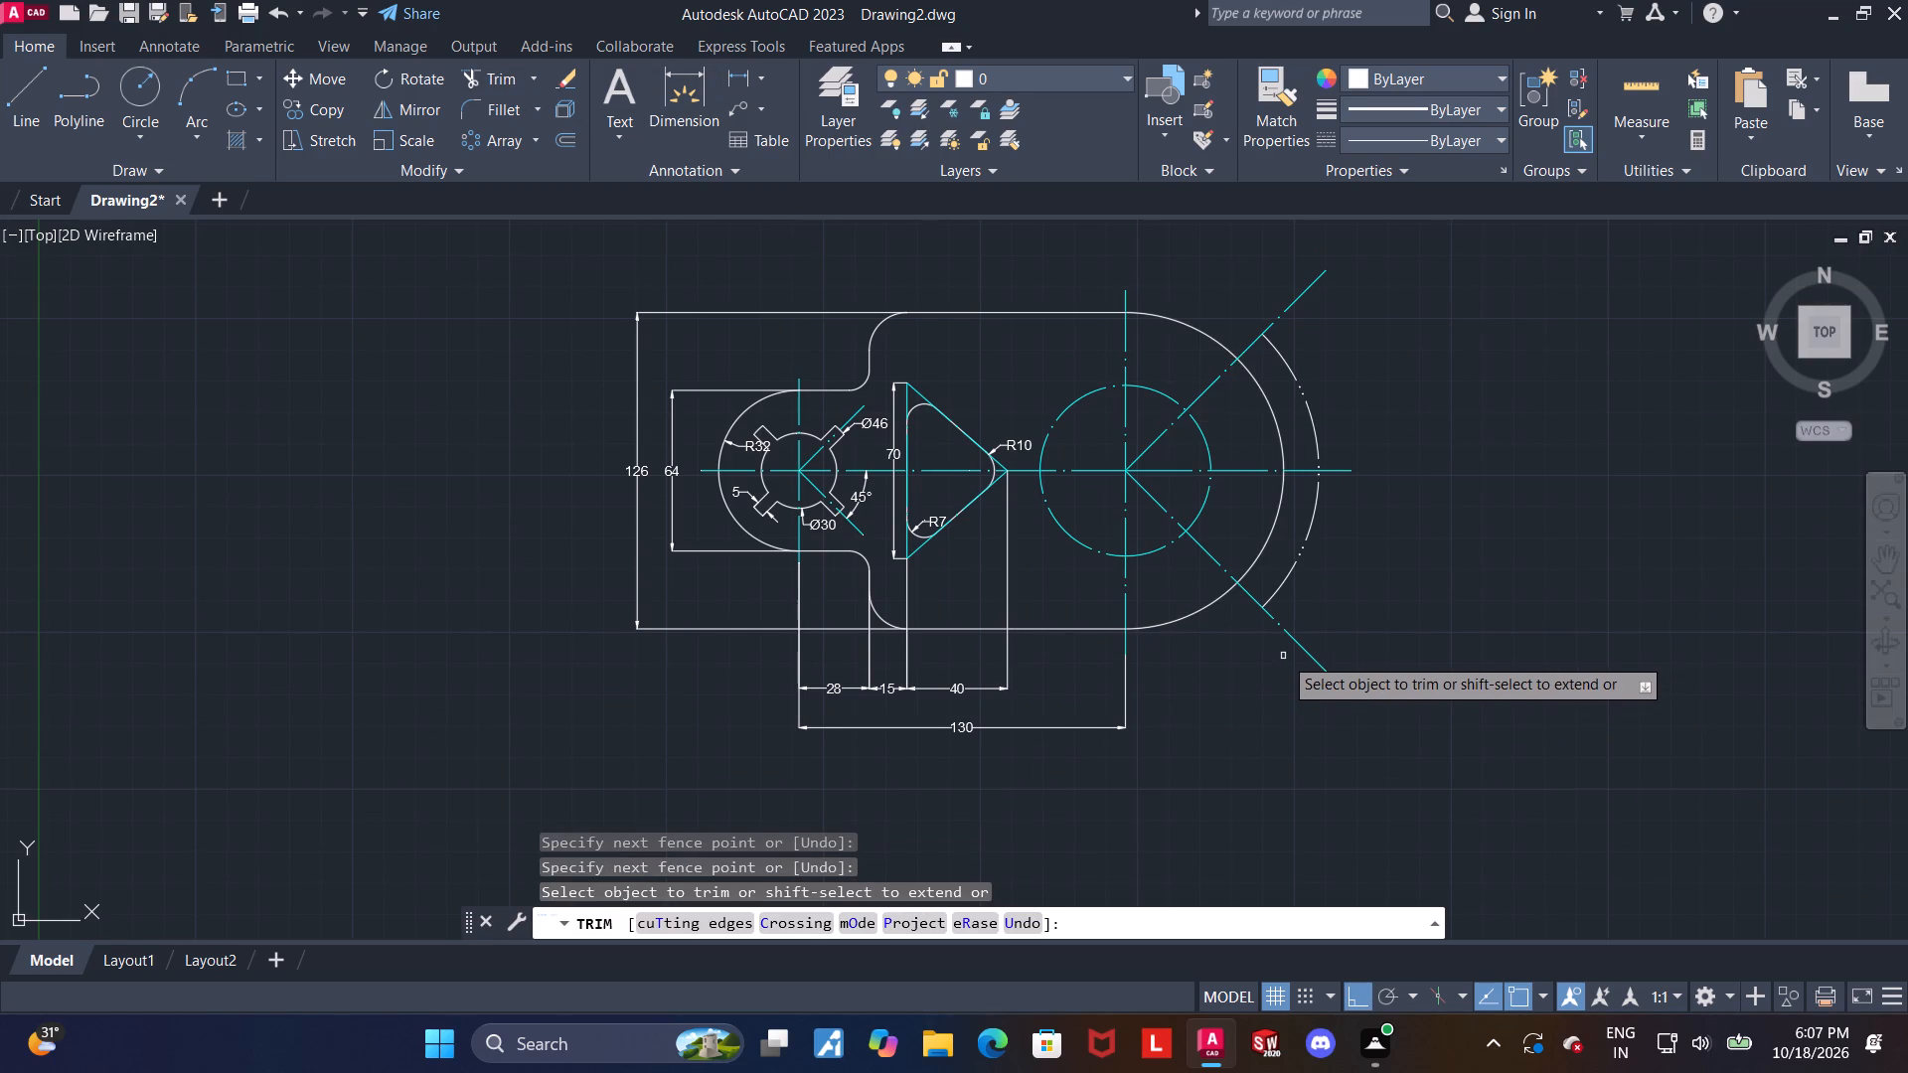
{"action": "key", "text": "Escape"}
Draw a circle of radius 20 centred where the upper 45° centreline meets the end of the outer phantom arc.
{"action": "middle_click_drag", "start_coordinate": [1379, 409], "coordinate": [1322, 517]}
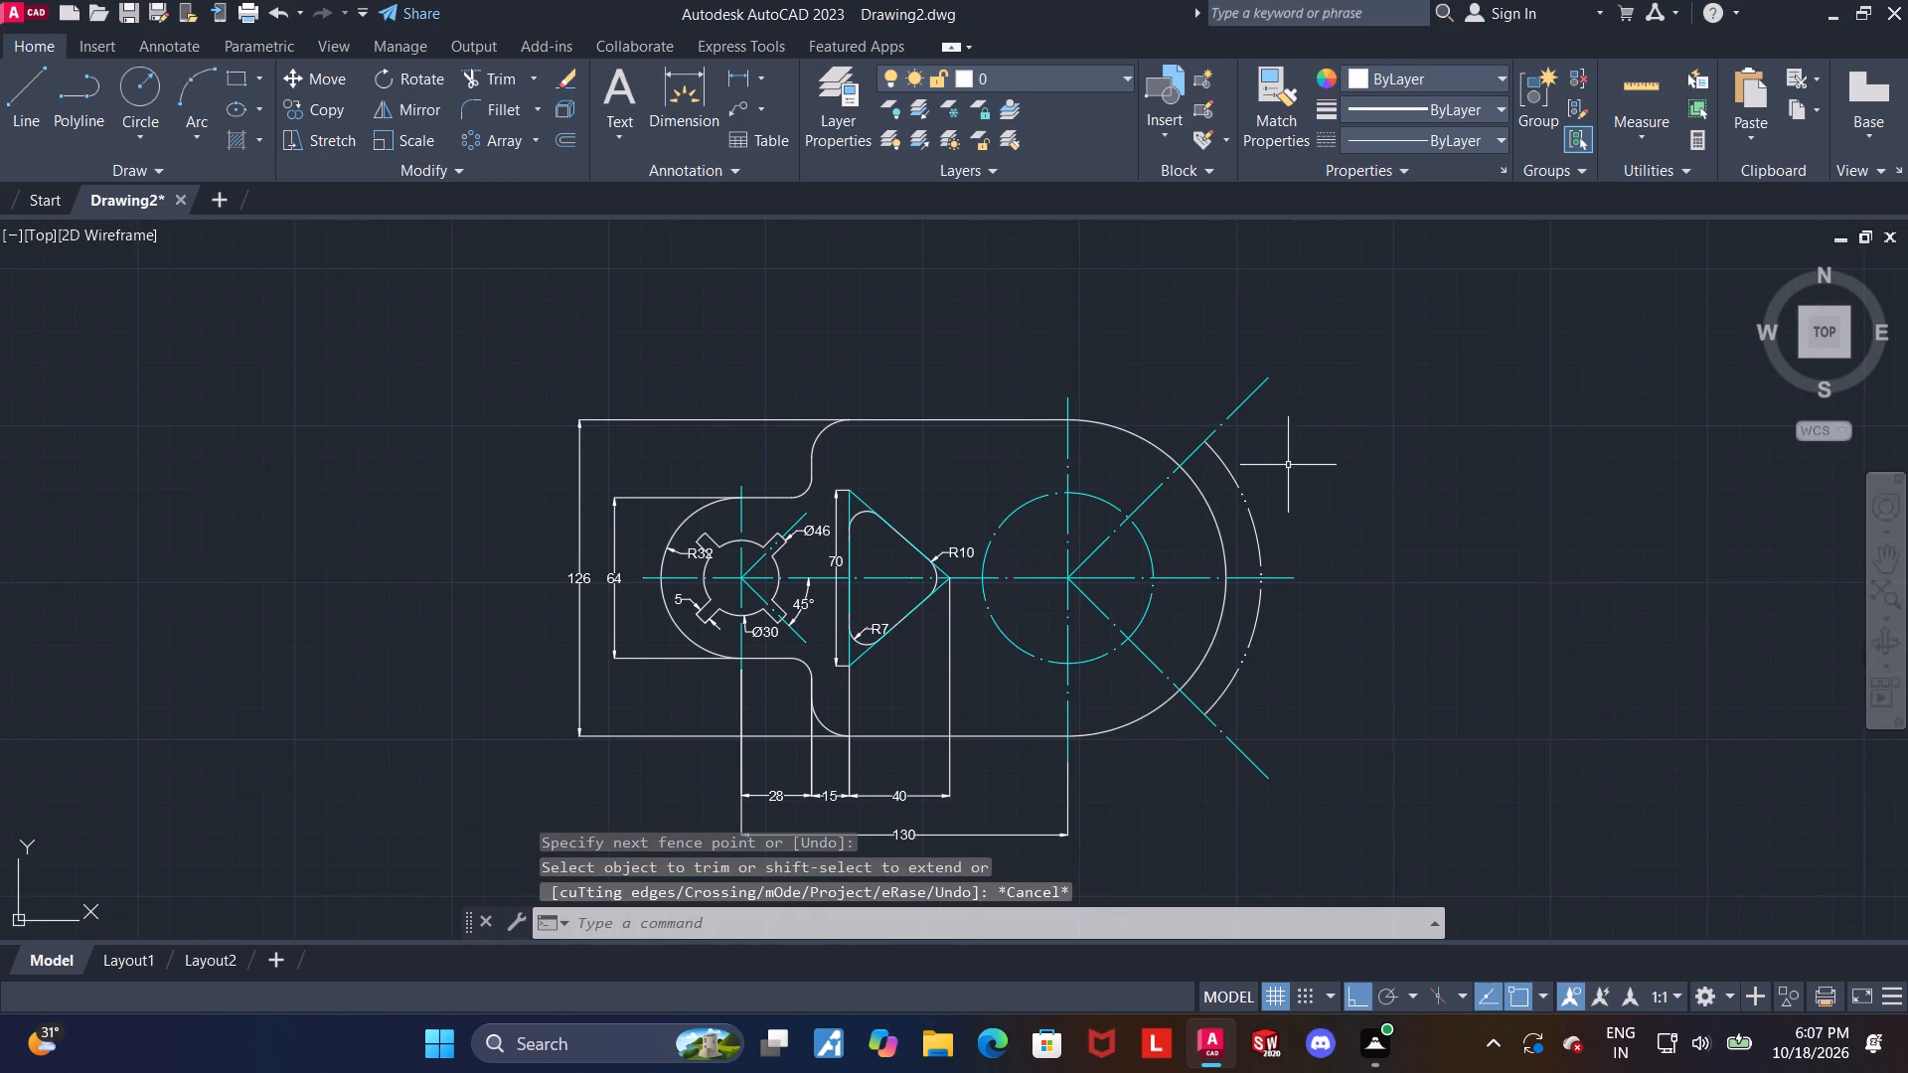
{"action": "key", "text": "Escape"}
{"action": "scroll", "coordinate": [1095, 522], "scroll_direction": "up", "scroll_amount": 1}
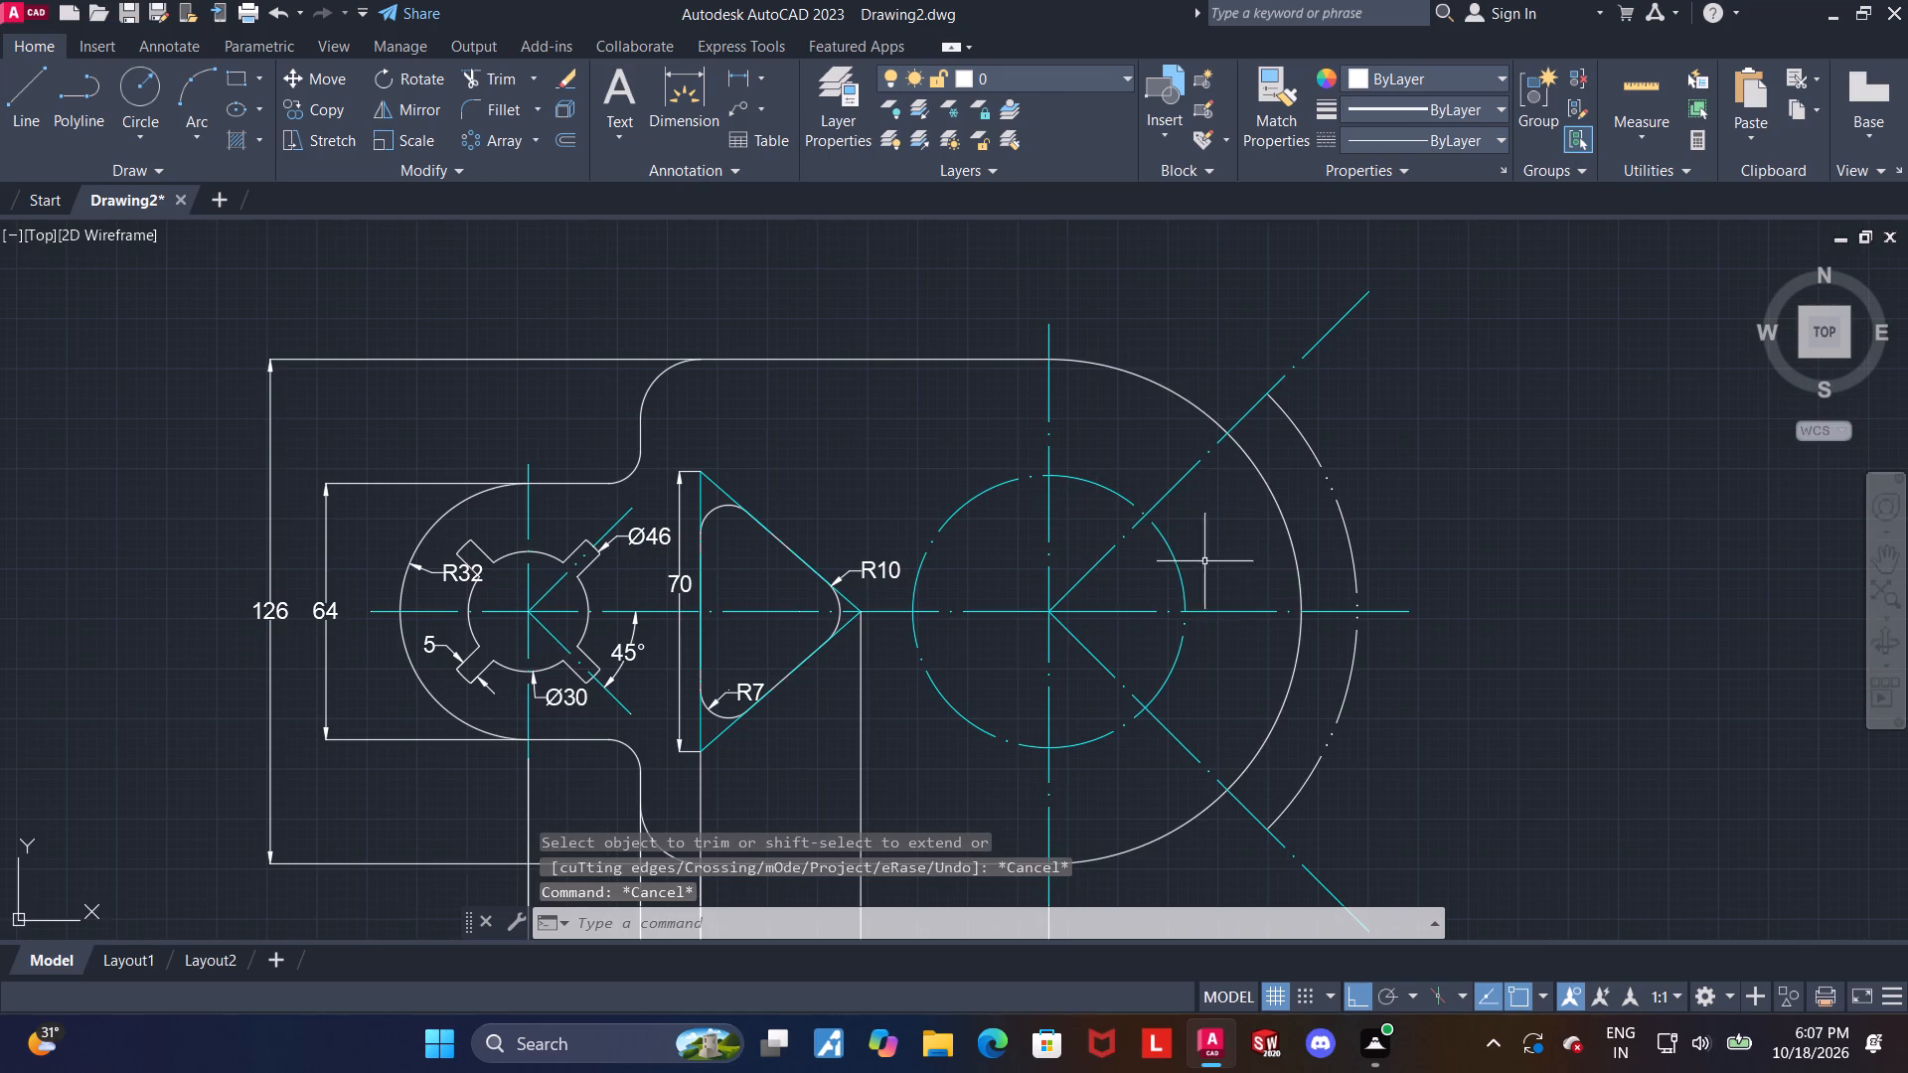
{"action": "middle_click_drag", "start_coordinate": [1532, 455], "coordinate": [1409, 547]}
{"action": "key", "text": "Escape"}
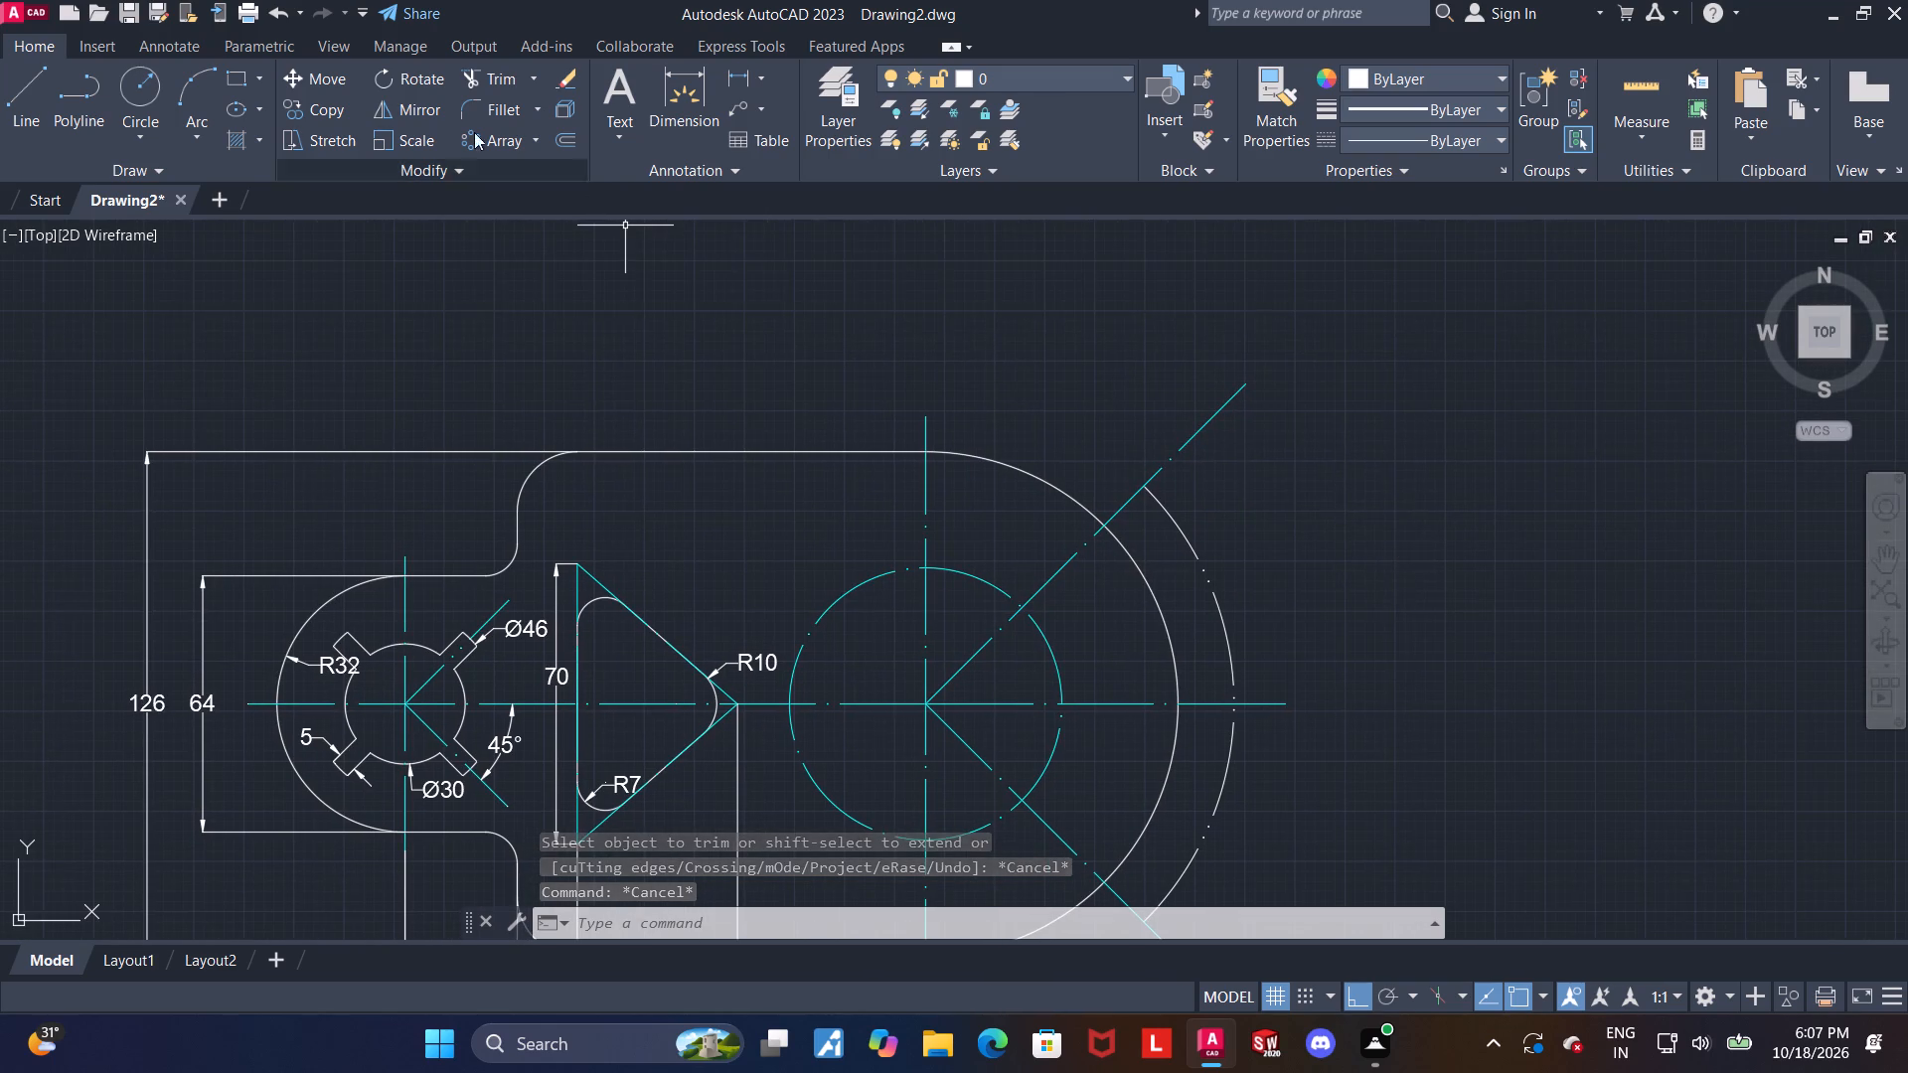
{"action": "left_click", "coordinate": [139, 85]}
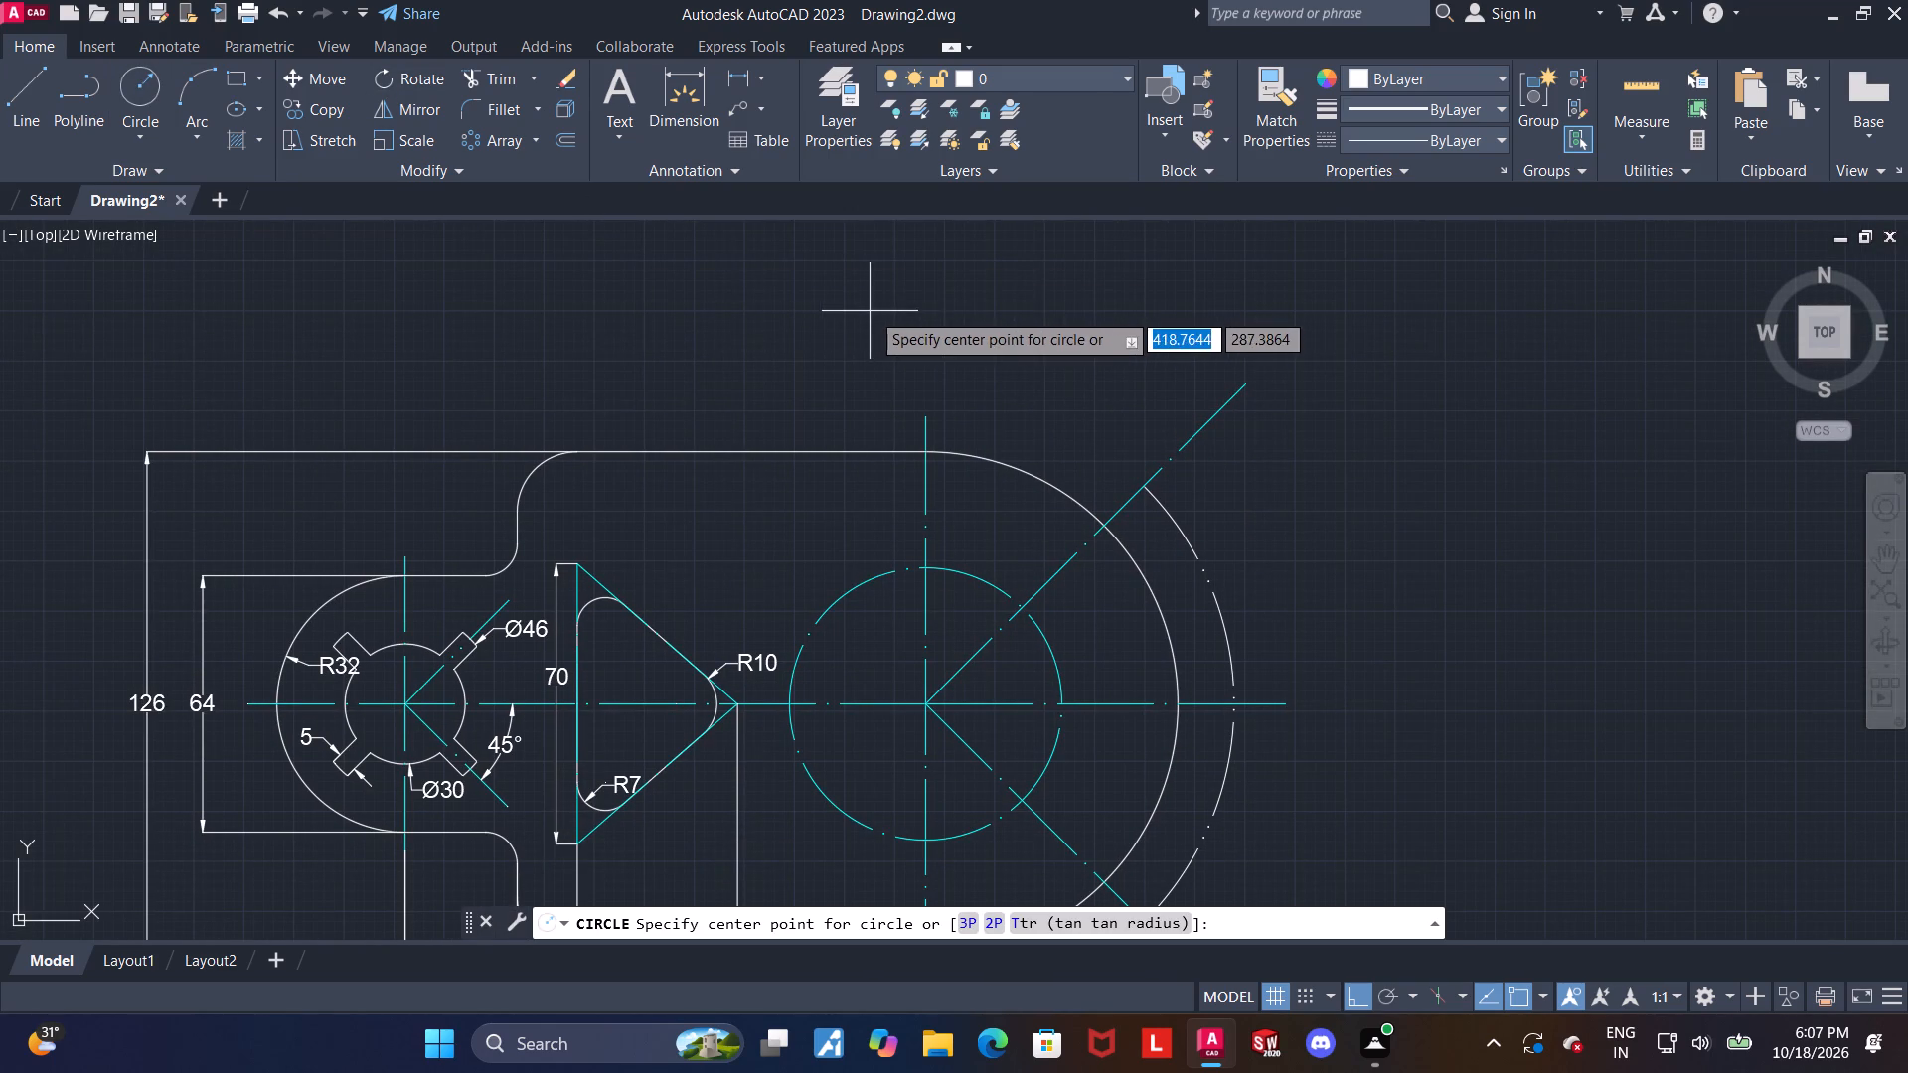
{"action": "left_click", "coordinate": [1140, 481]}
{"action": "type", "text": "20"}
{"action": "key", "text": "Return"}
{"action": "key", "text": "Escape"}
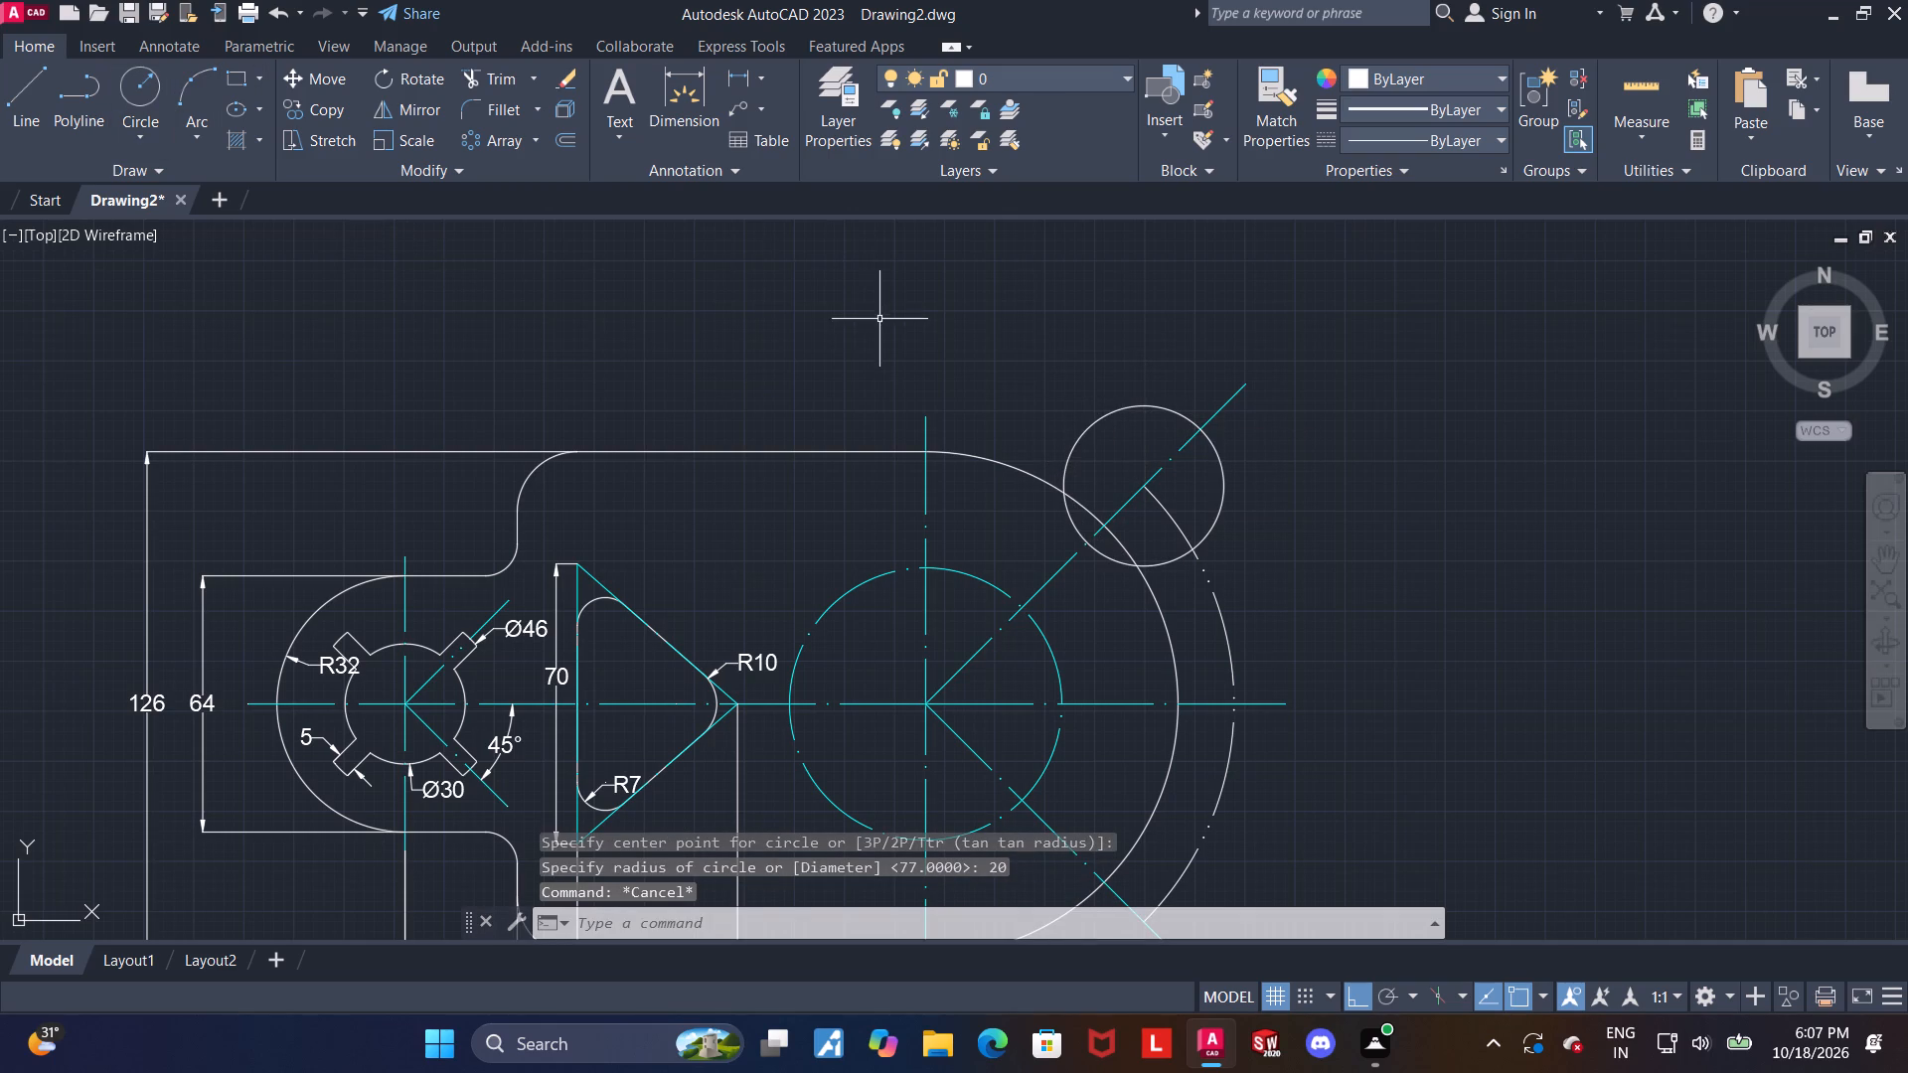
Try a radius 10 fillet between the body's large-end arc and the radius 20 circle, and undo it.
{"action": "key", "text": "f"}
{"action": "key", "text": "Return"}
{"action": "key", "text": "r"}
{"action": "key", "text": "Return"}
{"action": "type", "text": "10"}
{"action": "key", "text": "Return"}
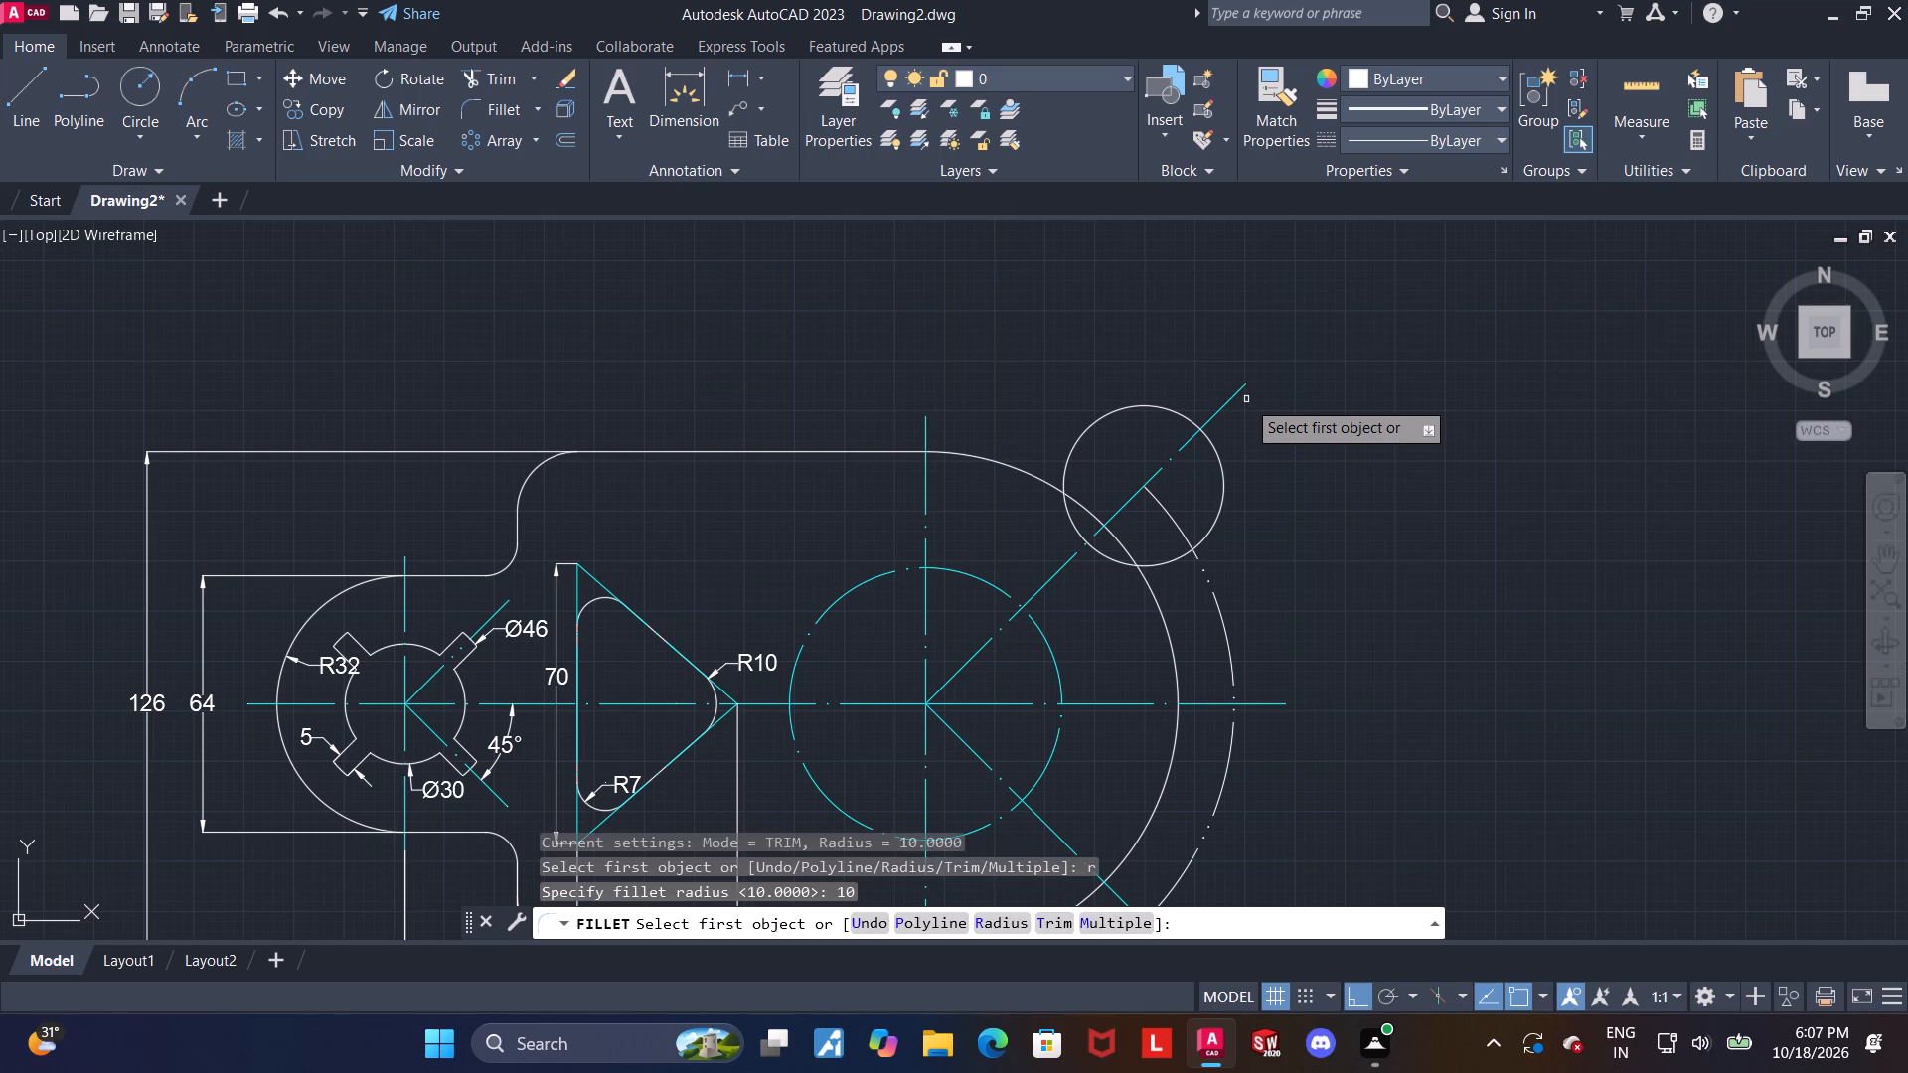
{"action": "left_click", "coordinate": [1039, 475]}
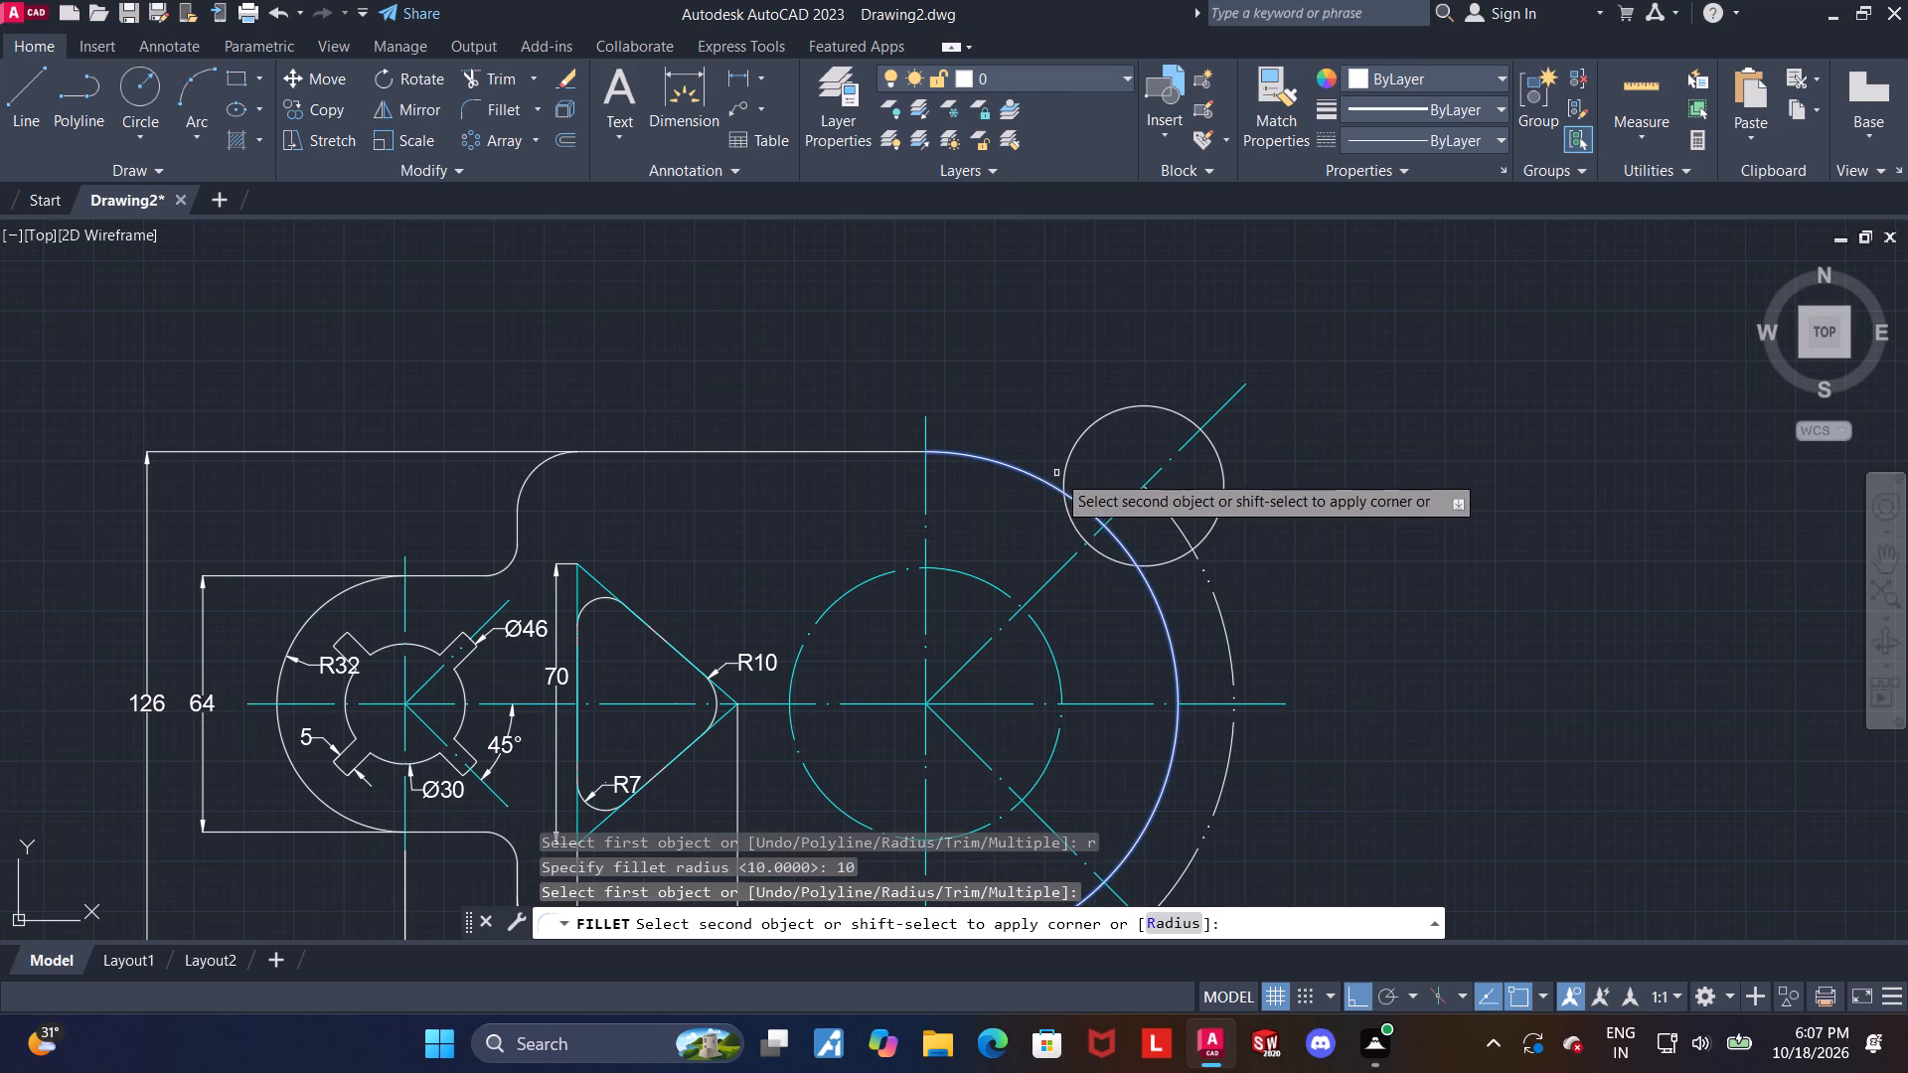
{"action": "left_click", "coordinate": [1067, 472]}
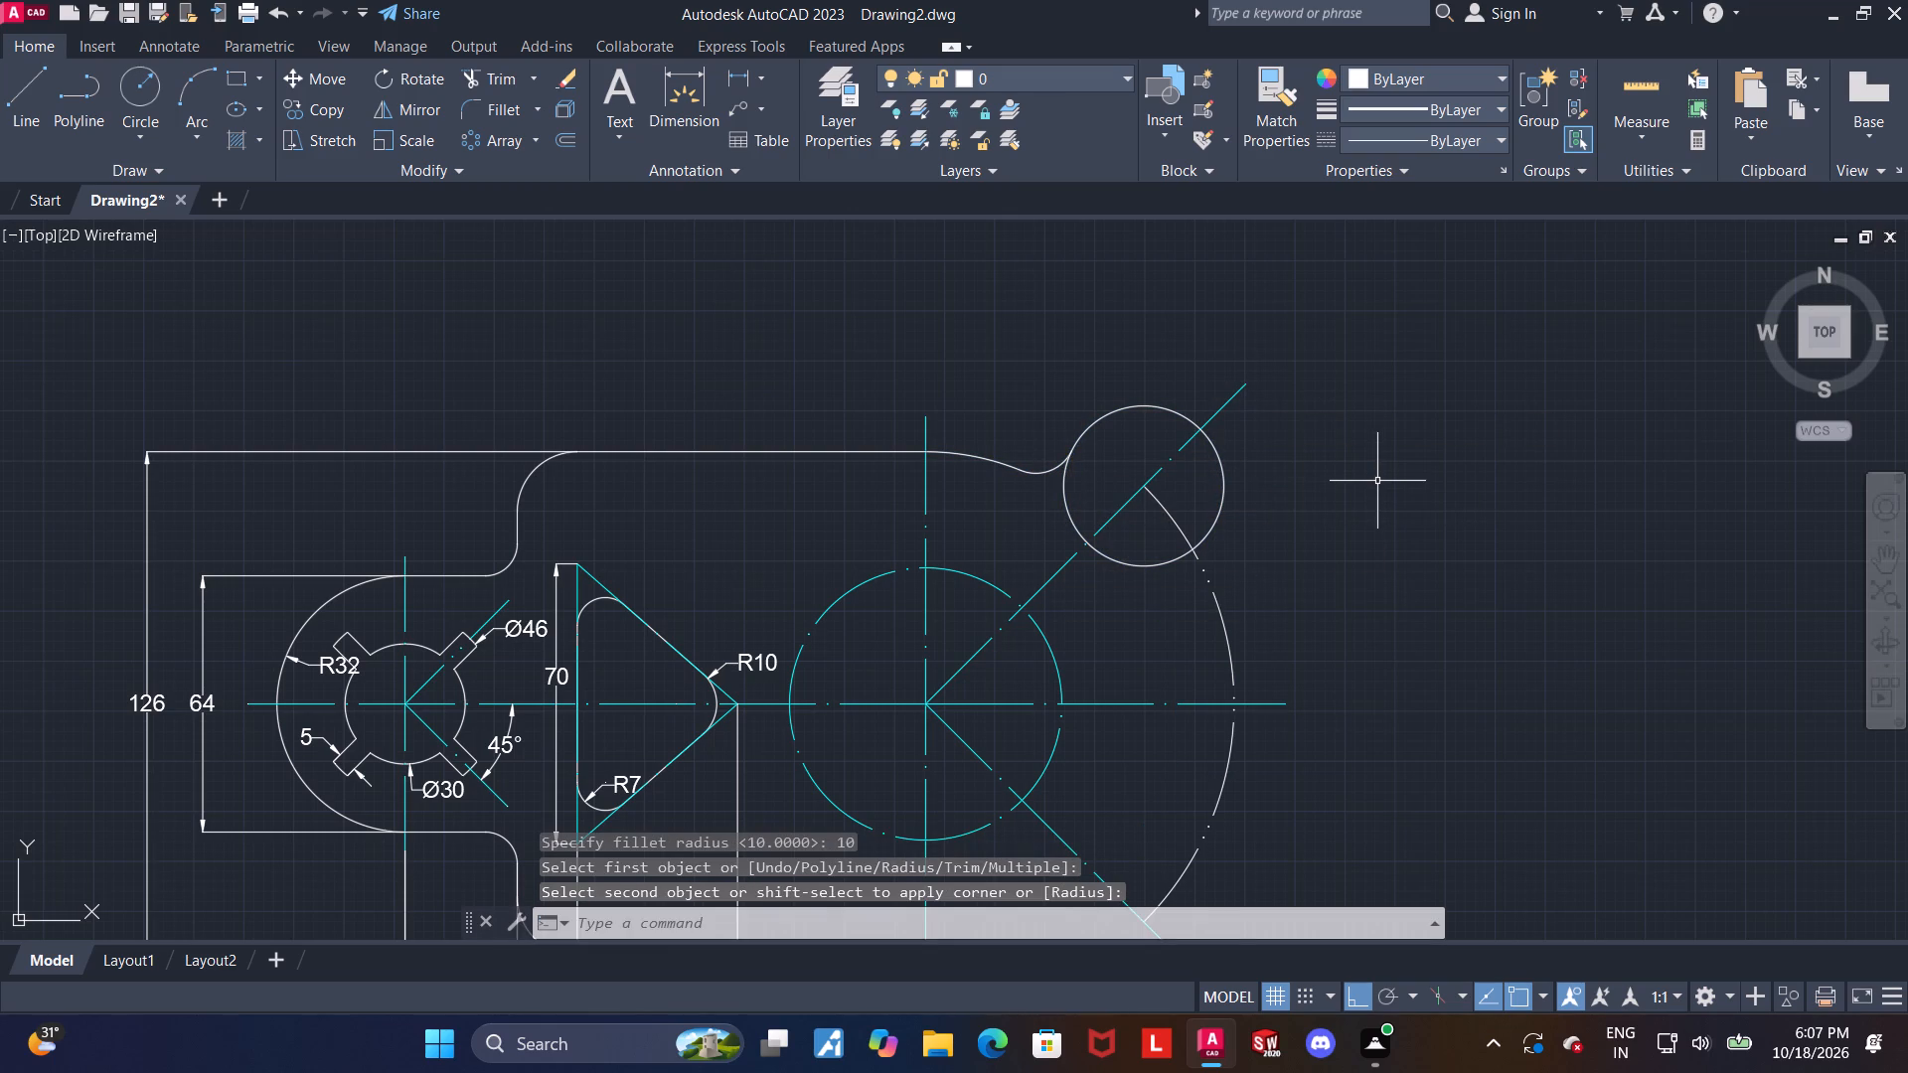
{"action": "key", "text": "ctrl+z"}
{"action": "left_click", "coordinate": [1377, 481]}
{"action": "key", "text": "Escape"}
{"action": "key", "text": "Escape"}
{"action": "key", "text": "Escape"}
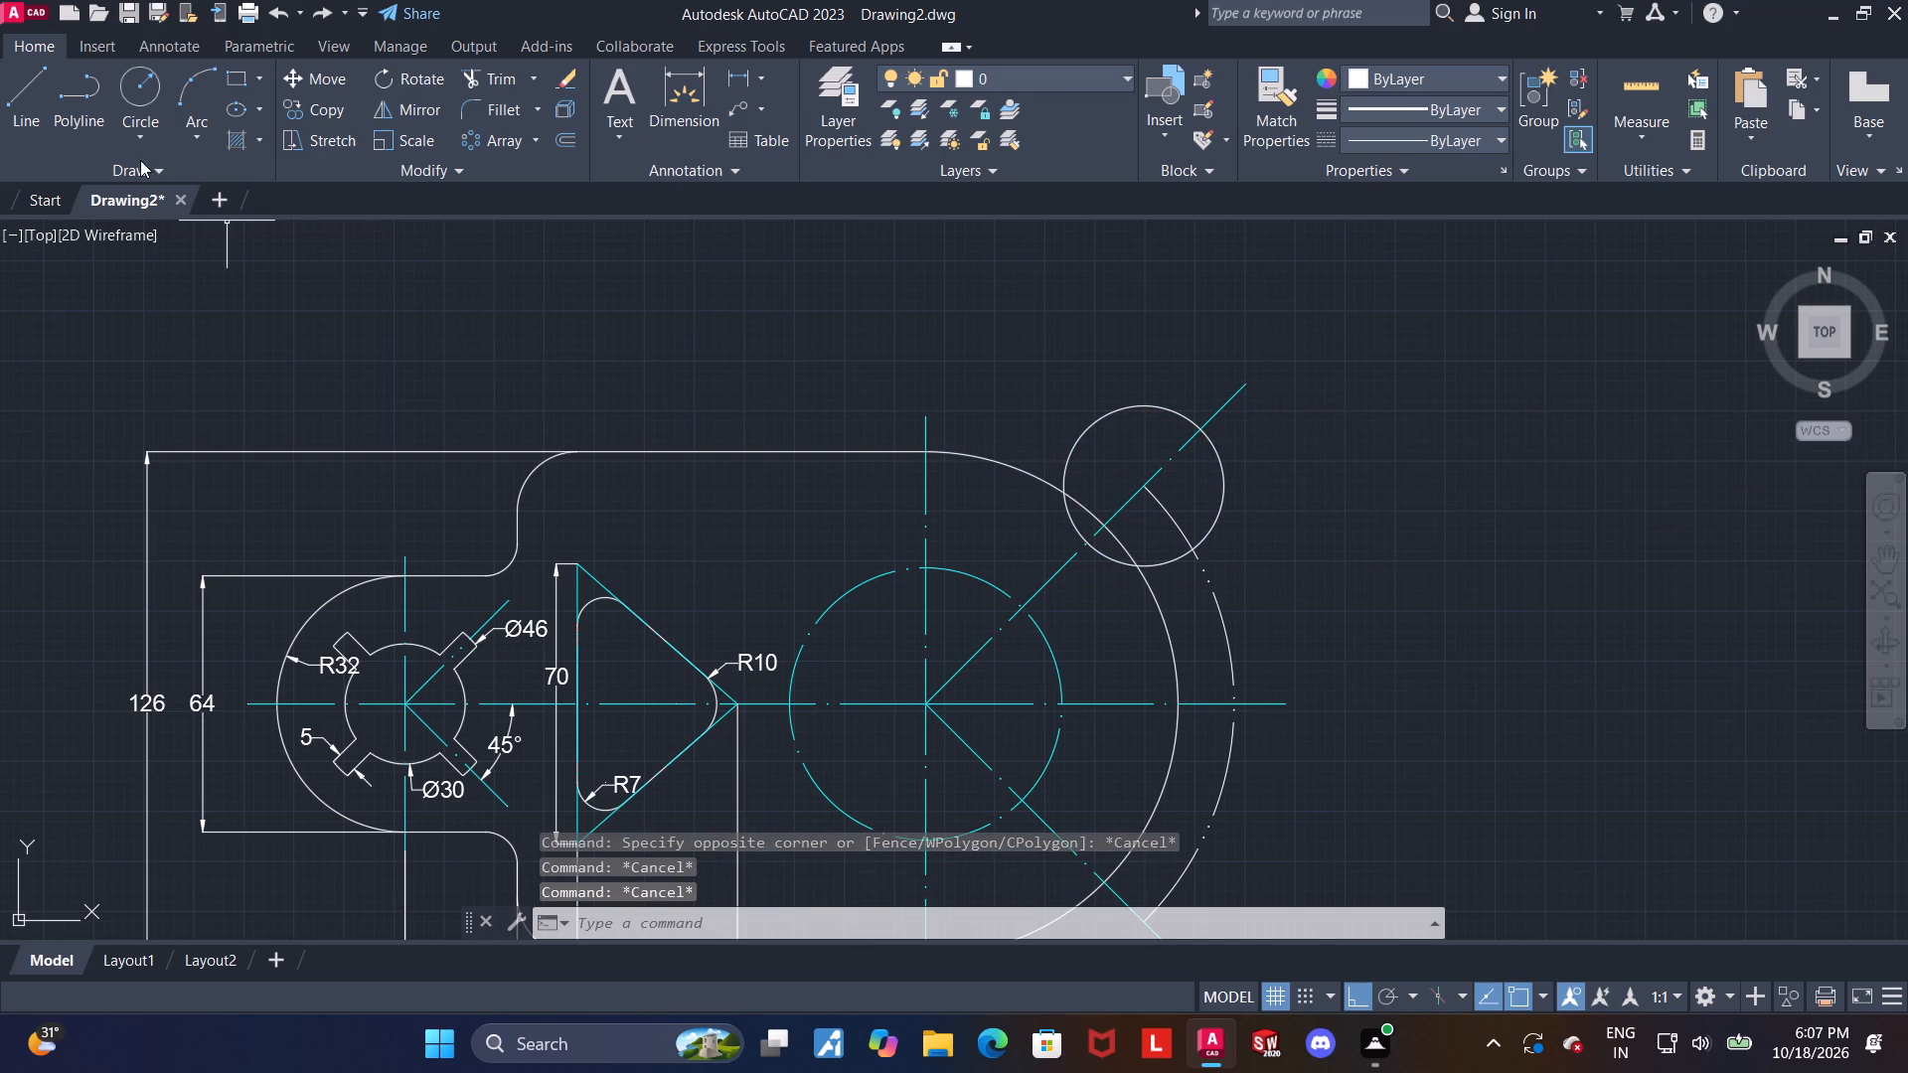
Draw a radius 10 circle tangent to the large-end arc and the radius 20 circle, on the circle's upper-left side.
{"action": "left_click", "coordinate": [141, 136]}
{"action": "left_click", "coordinate": [205, 375]}
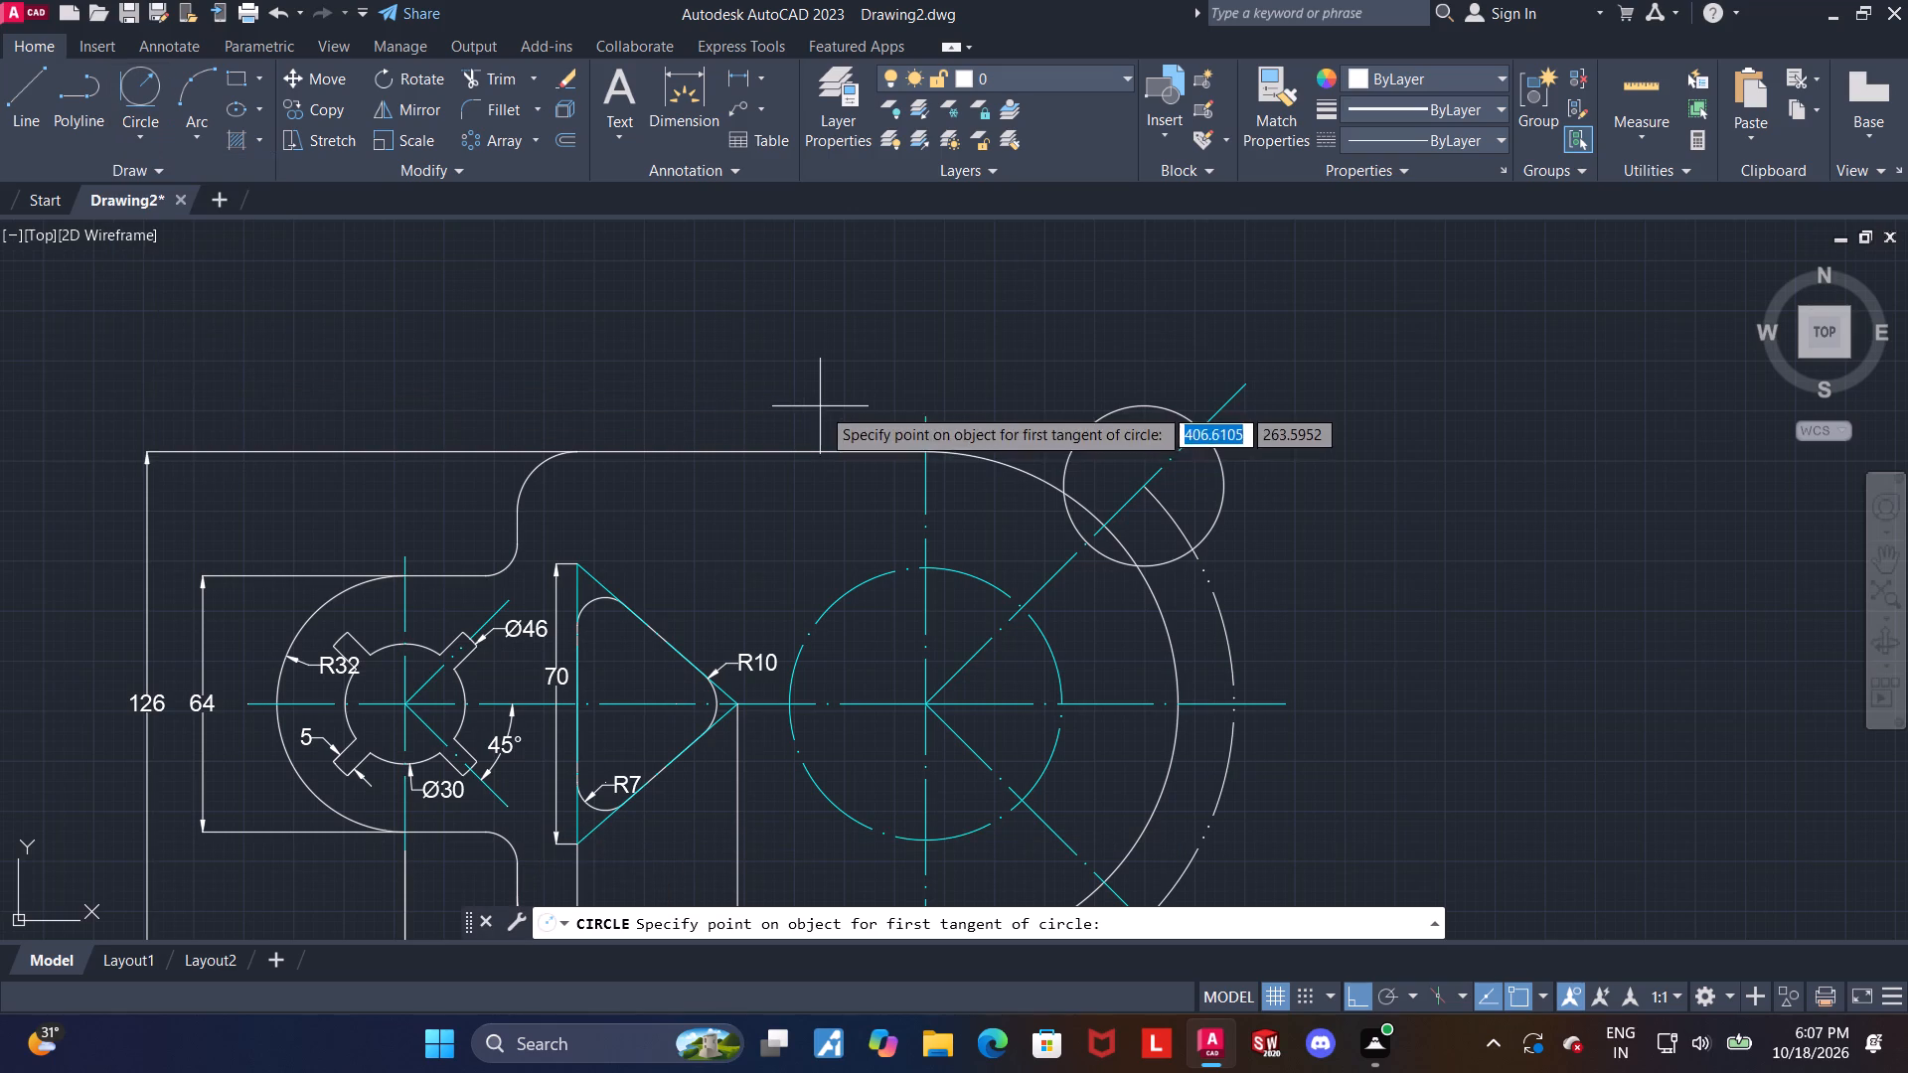
{"action": "left_click", "coordinate": [1001, 468]}
{"action": "left_click", "coordinate": [1067, 448]}
{"action": "type", "text": "10"}
{"action": "key", "text": "Return"}
{"action": "key", "text": "Escape"}
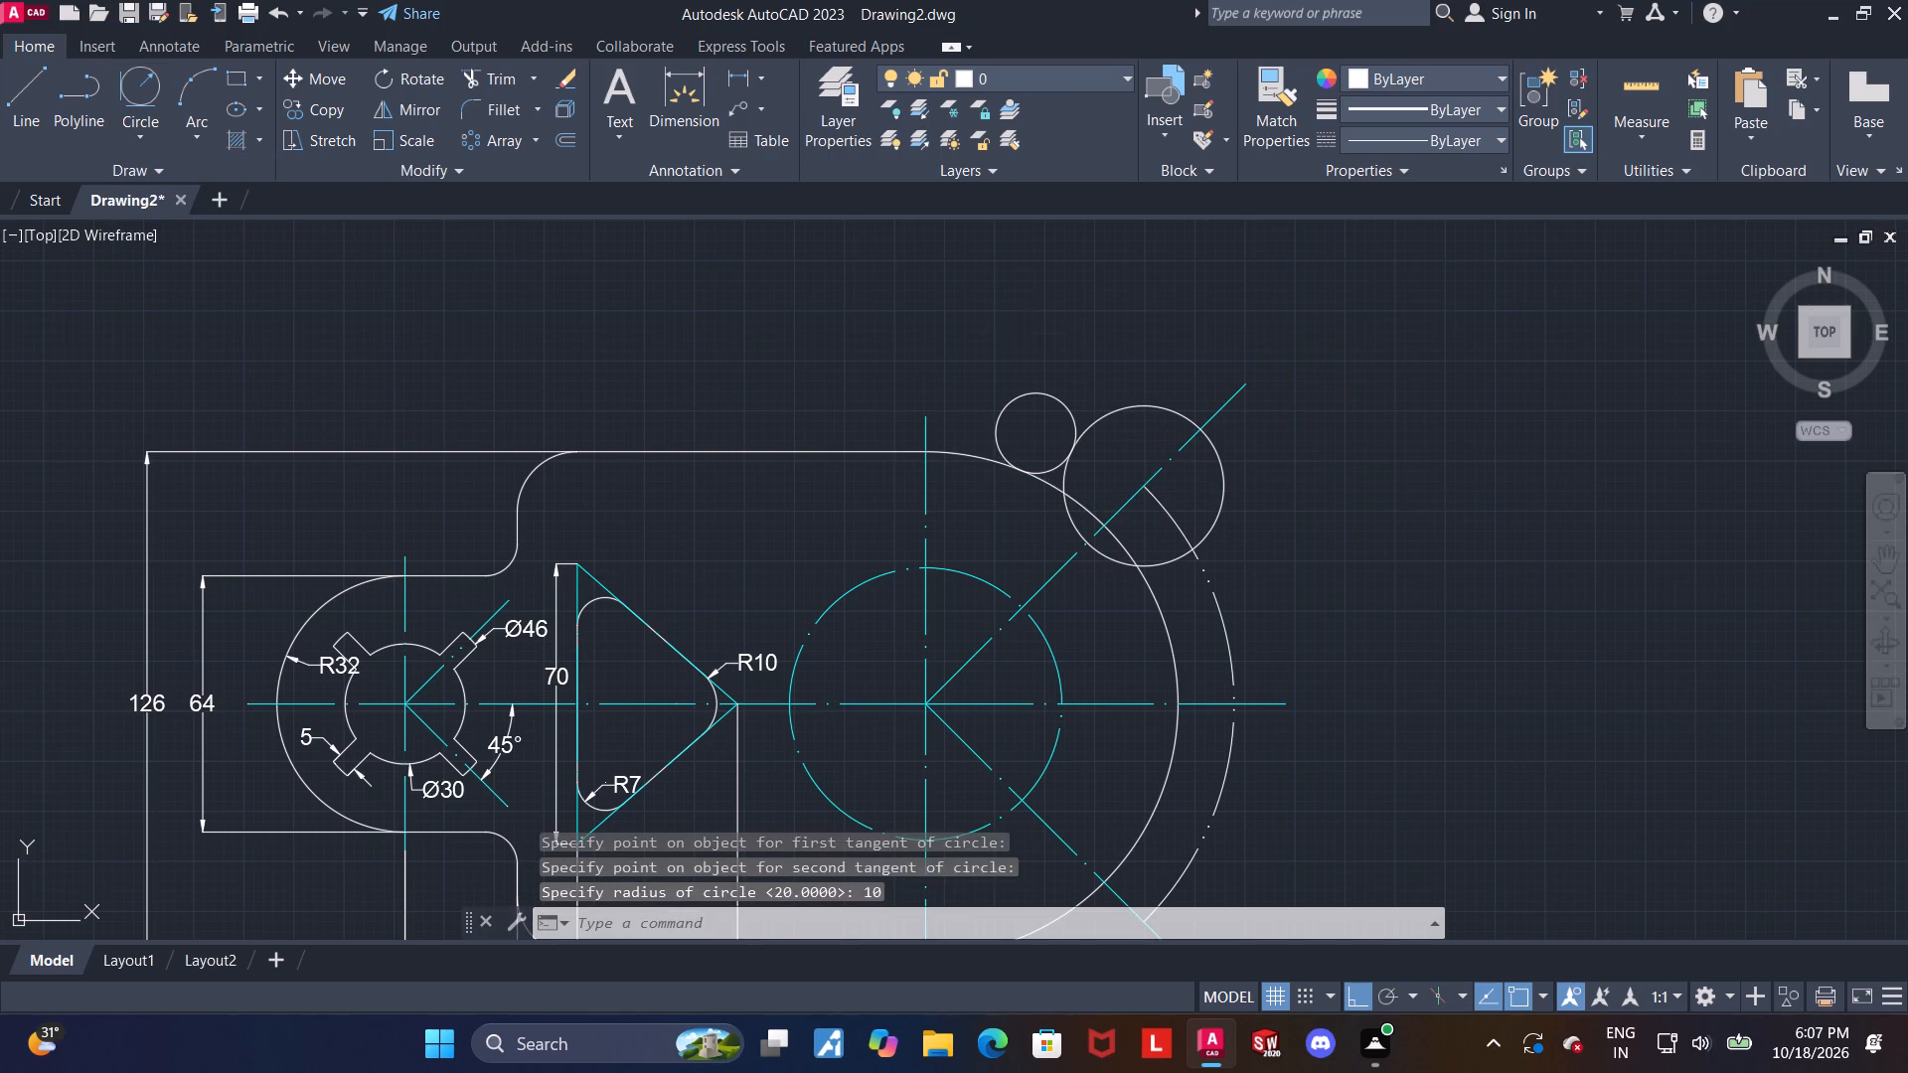
Trim the tangent circle to its concave blend arc, and remove the radius 20 circle's parts inside the body and behind that blend.
{"action": "left_click", "coordinate": [519, 66]}
{"action": "left_click_drag", "start_coordinate": [1057, 425], "coordinate": [1050, 361]}
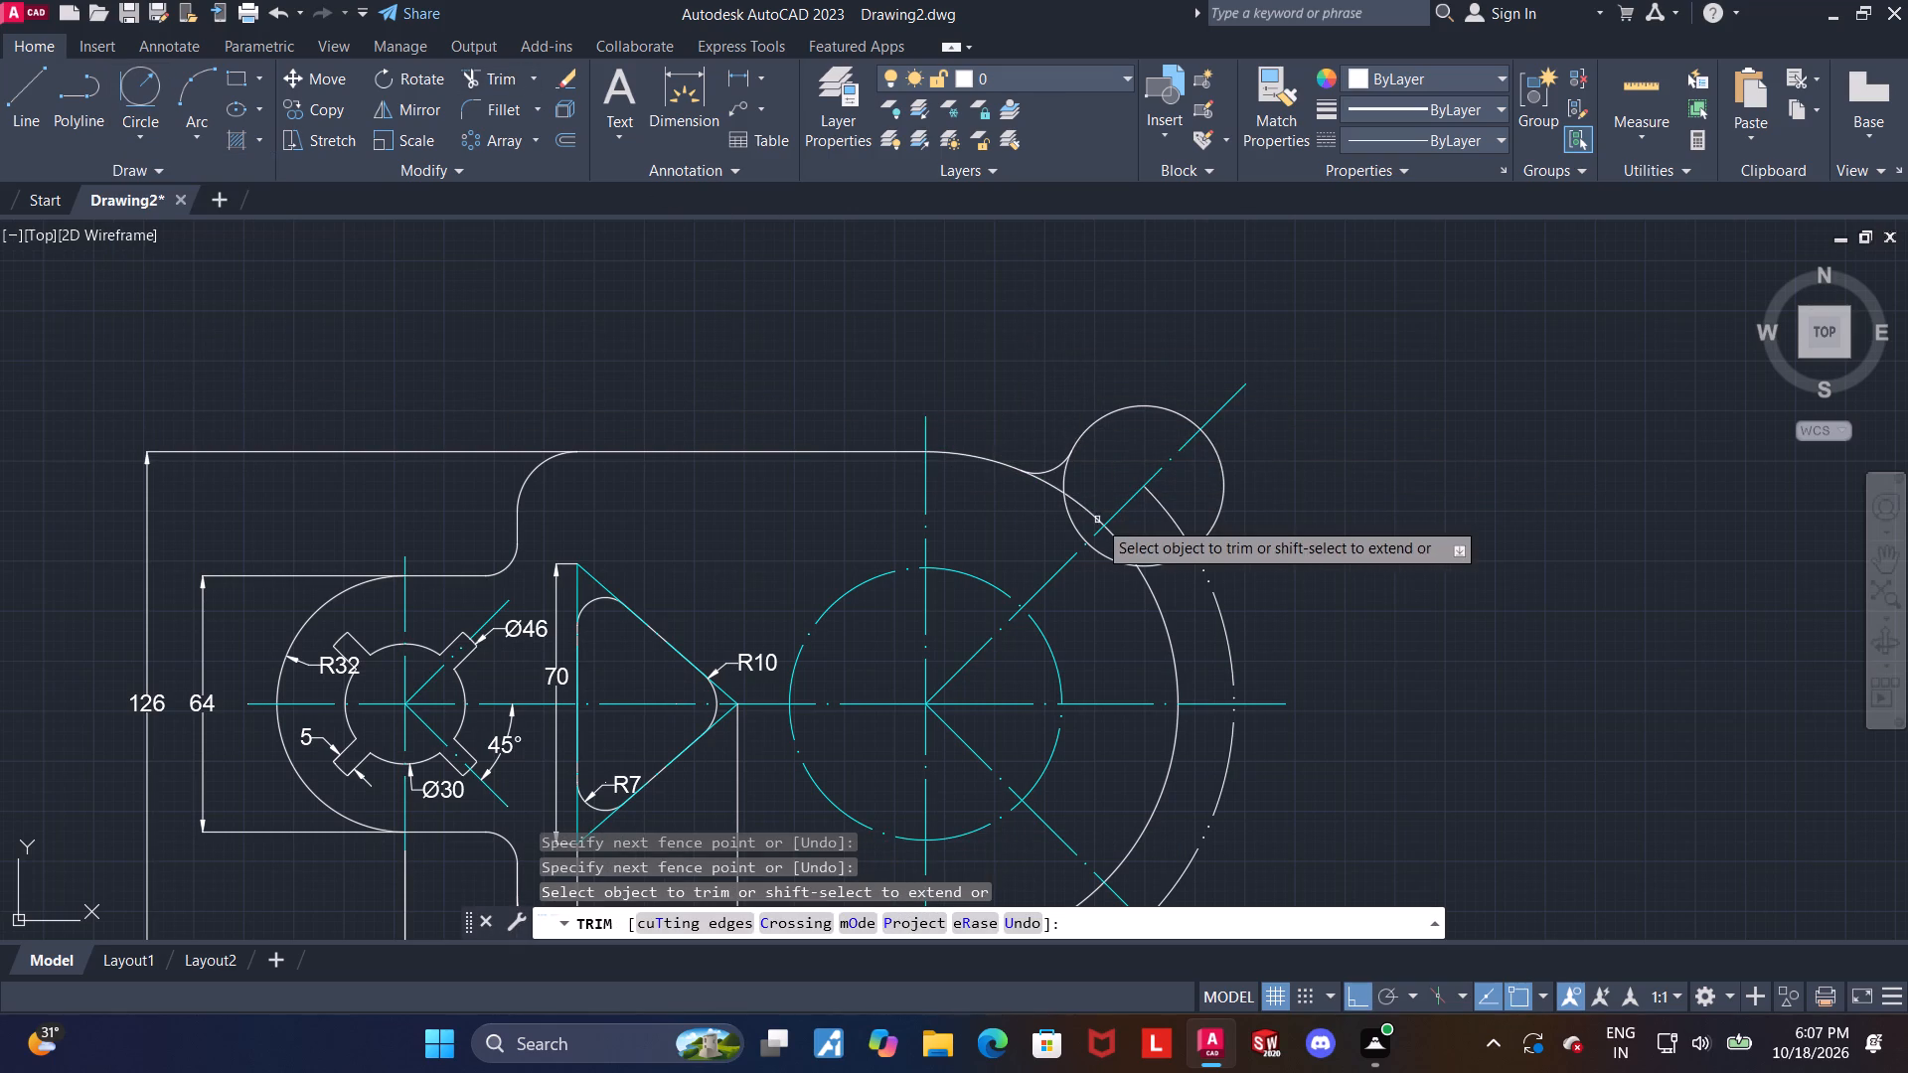
{"action": "scroll", "coordinate": [1080, 522], "scroll_direction": "up", "scroll_amount": 2}
{"action": "left_click", "coordinate": [1042, 504]}
{"action": "left_click", "coordinate": [1124, 603]}
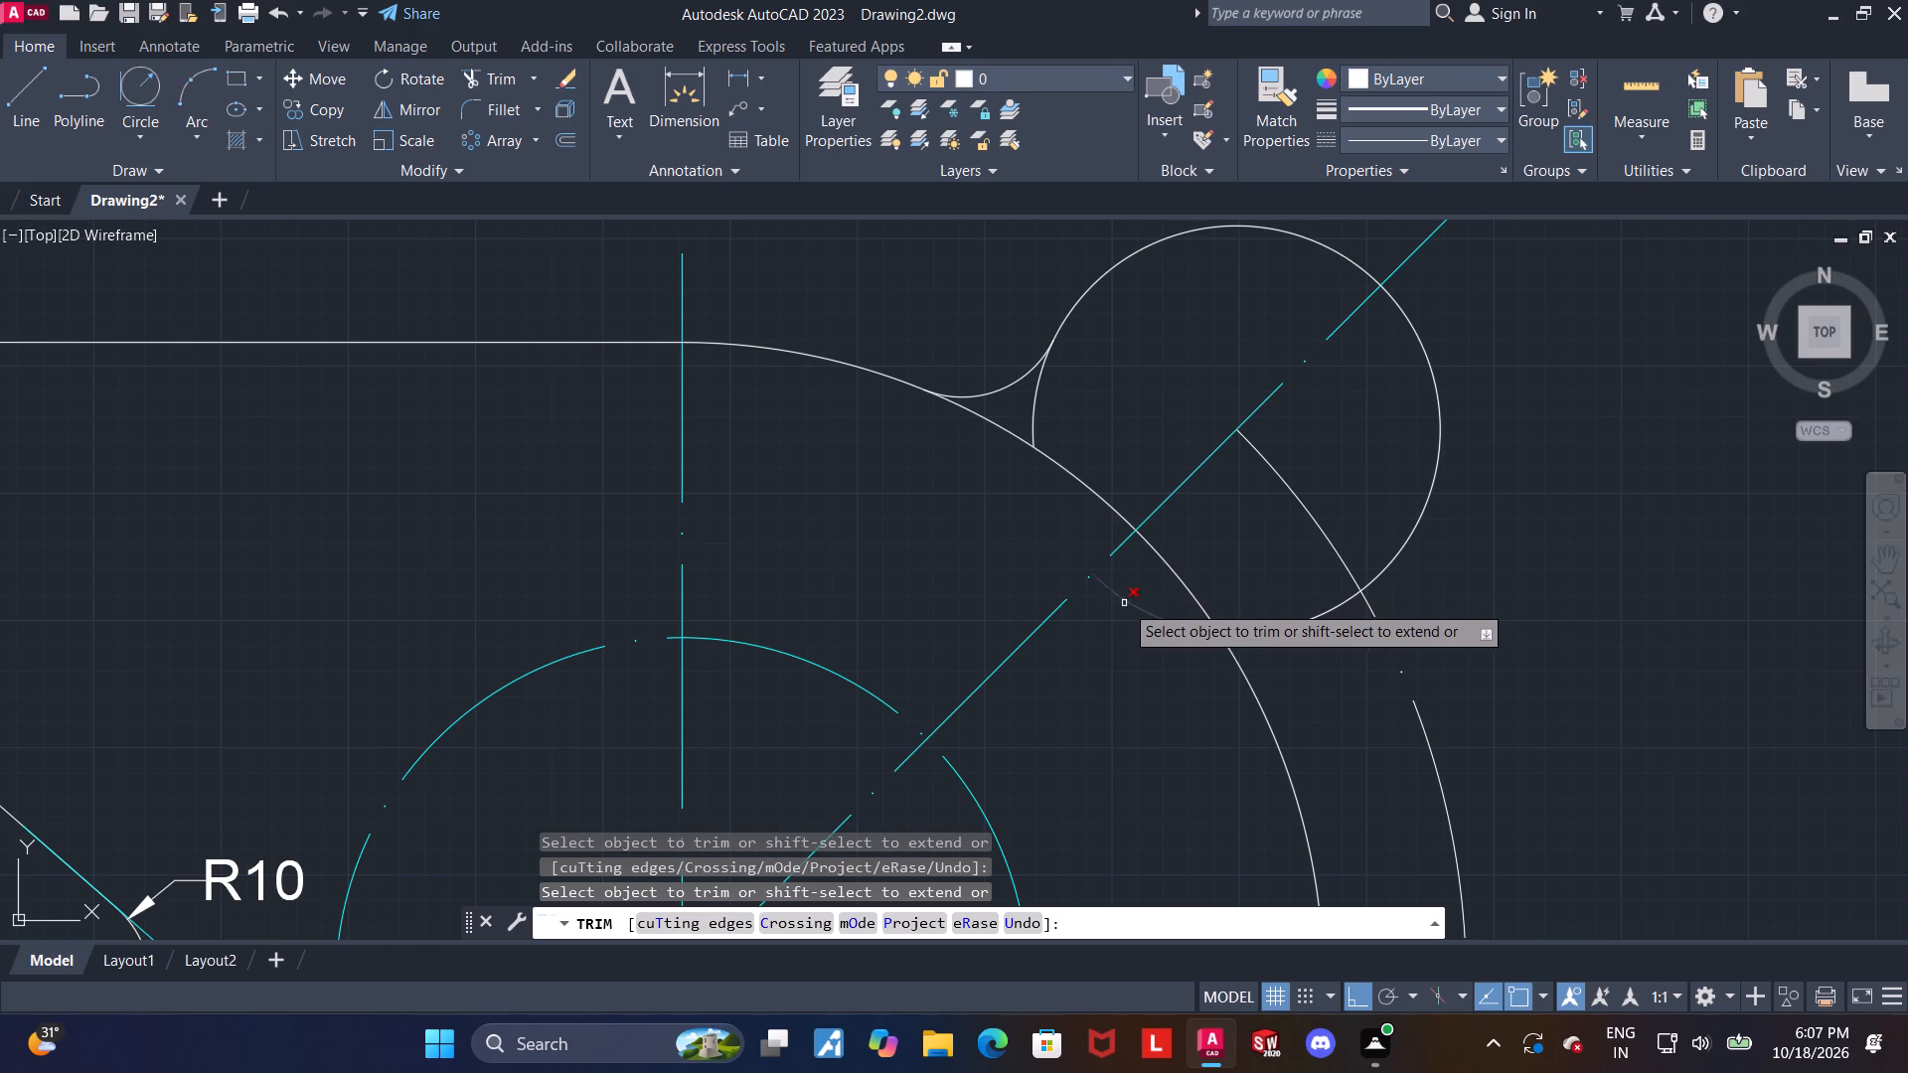
{"action": "scroll", "coordinate": [1259, 564], "scroll_direction": "down", "scroll_amount": 2}
{"action": "middle_click_drag", "start_coordinate": [1441, 630], "coordinate": [1340, 590]}
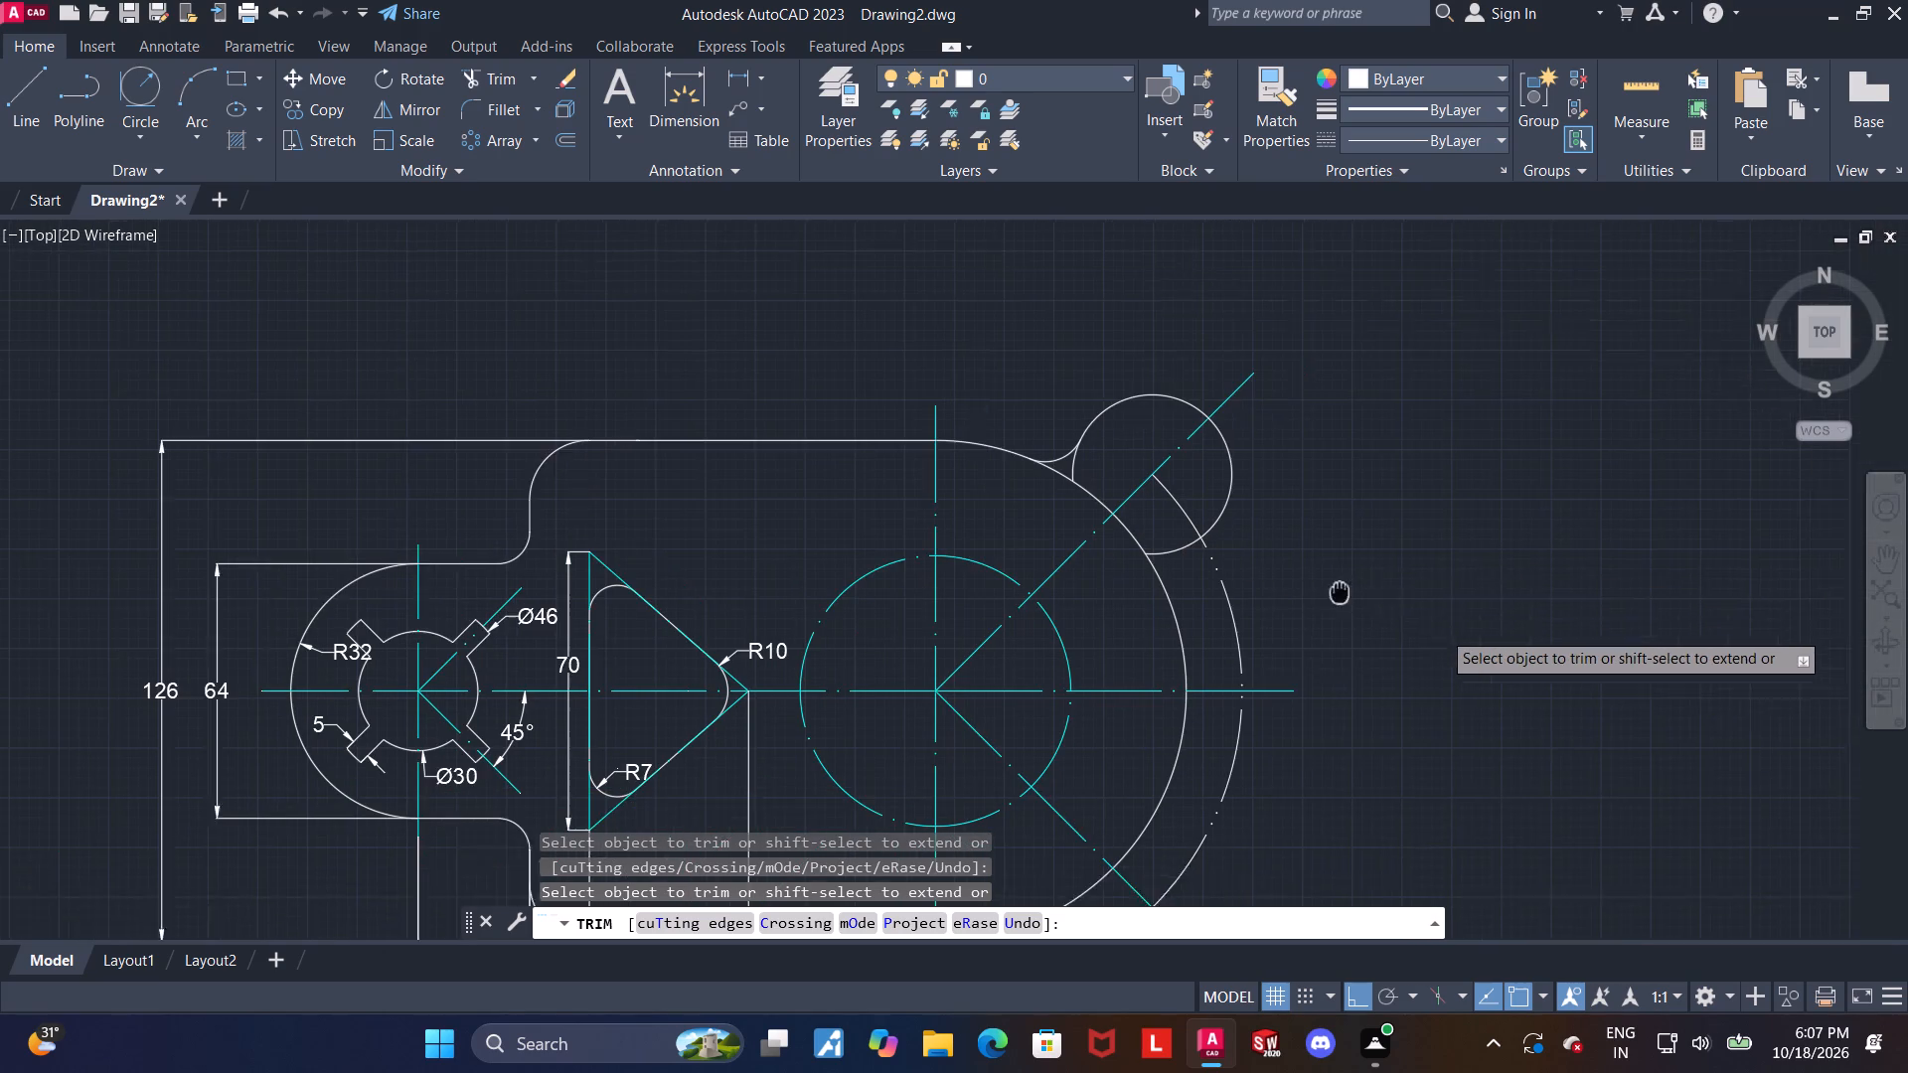
{"action": "middle_click_drag", "start_coordinate": [1340, 590], "coordinate": [1256, 583]}
{"action": "scroll", "coordinate": [1126, 446], "scroll_direction": "up", "scroll_amount": 1}
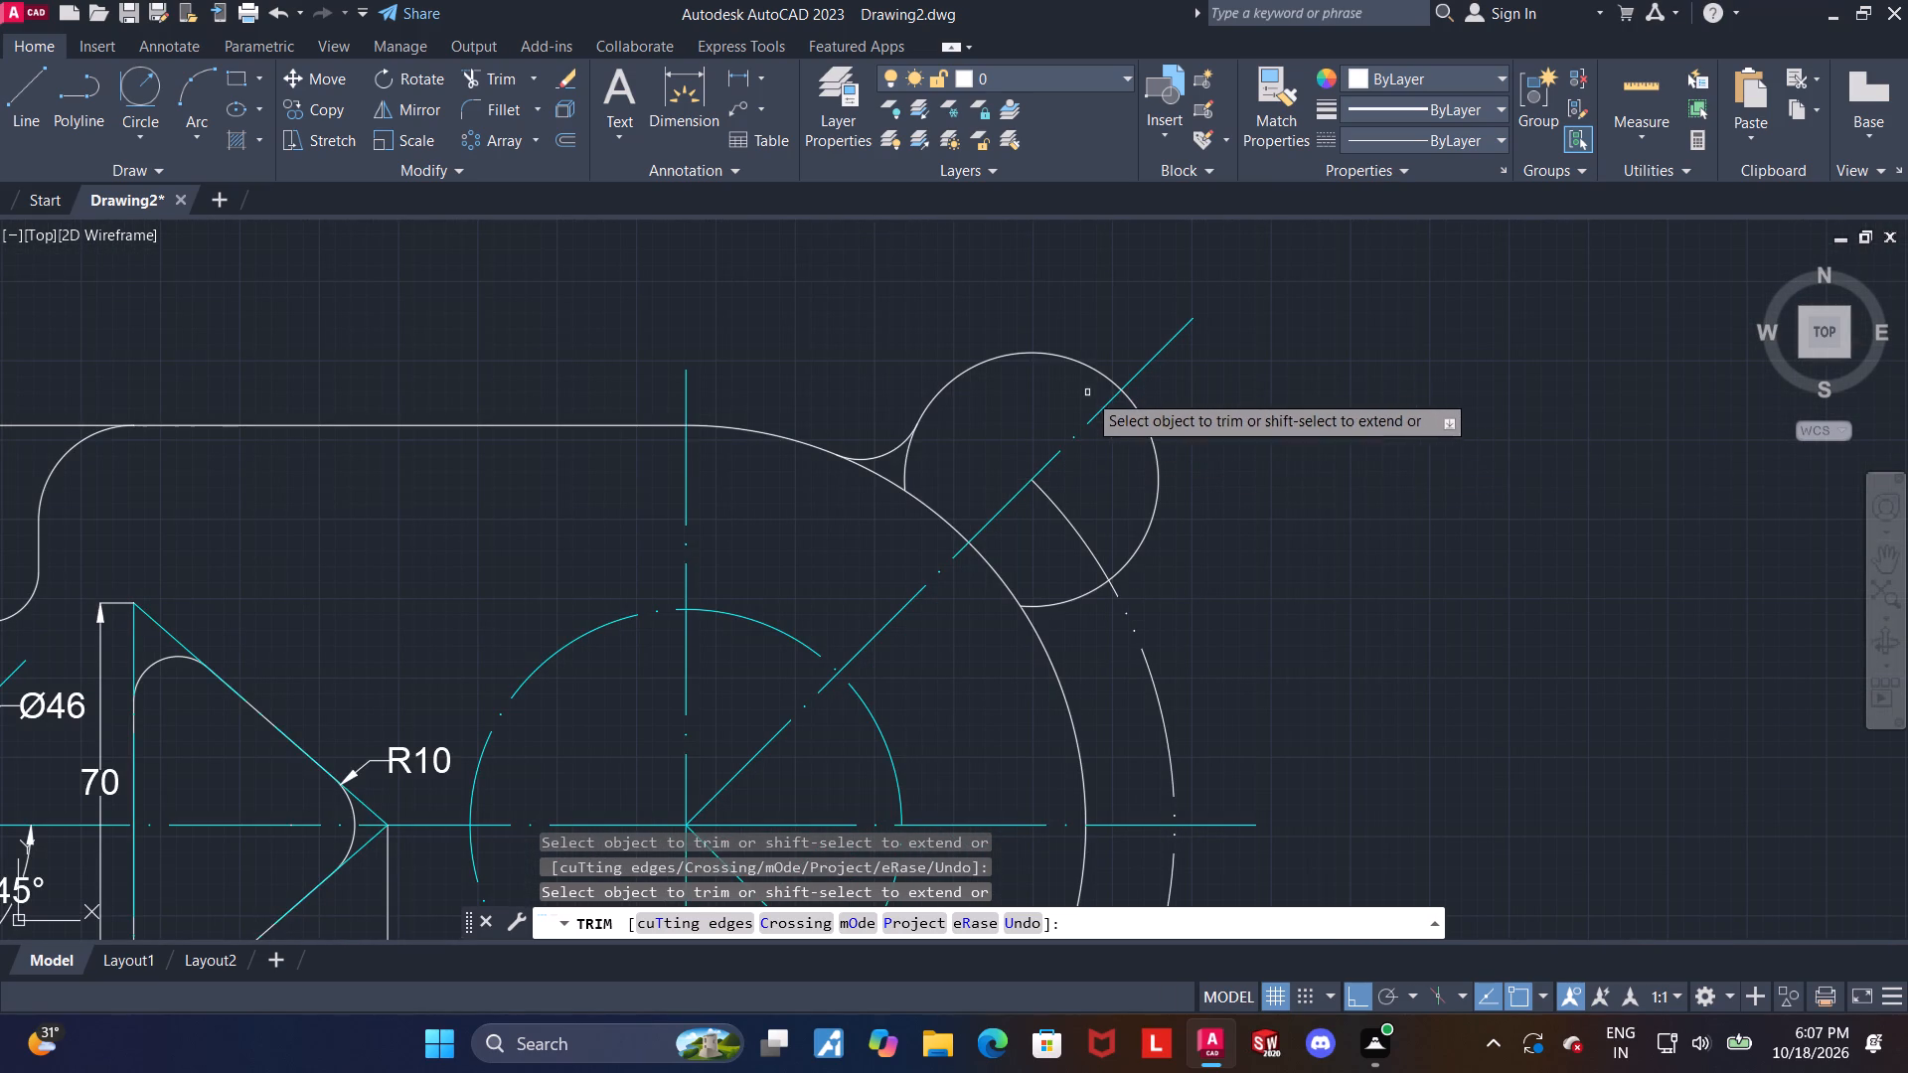
{"action": "left_click", "coordinate": [907, 460]}
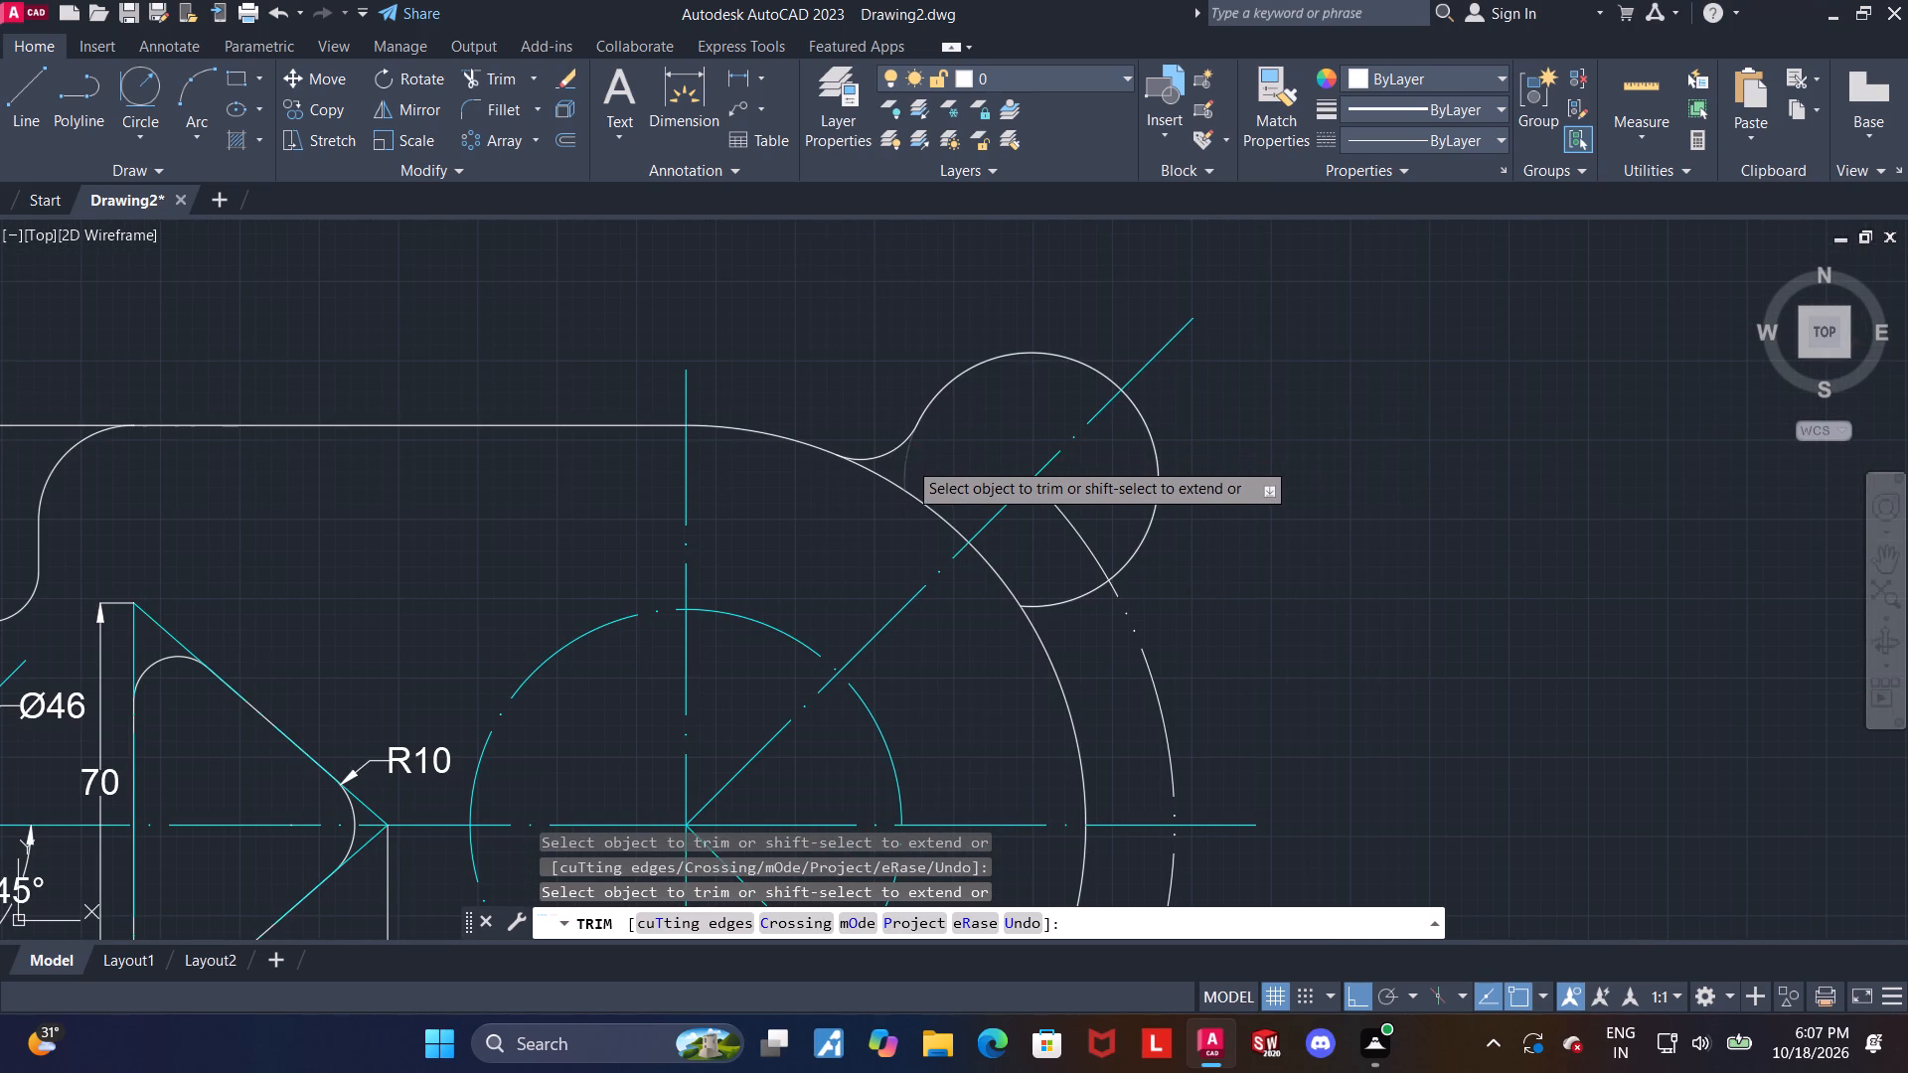
{"action": "scroll", "coordinate": [1181, 503], "scroll_direction": "down", "scroll_amount": 2}
{"action": "middle_click_drag", "start_coordinate": [1255, 574], "coordinate": [1172, 553]}
{"action": "scroll", "coordinate": [1128, 542], "scroll_direction": "up", "scroll_amount": 1}
{"action": "key", "text": "Escape"}
{"action": "scroll", "coordinate": [1071, 495], "scroll_direction": "up", "scroll_amount": 1}
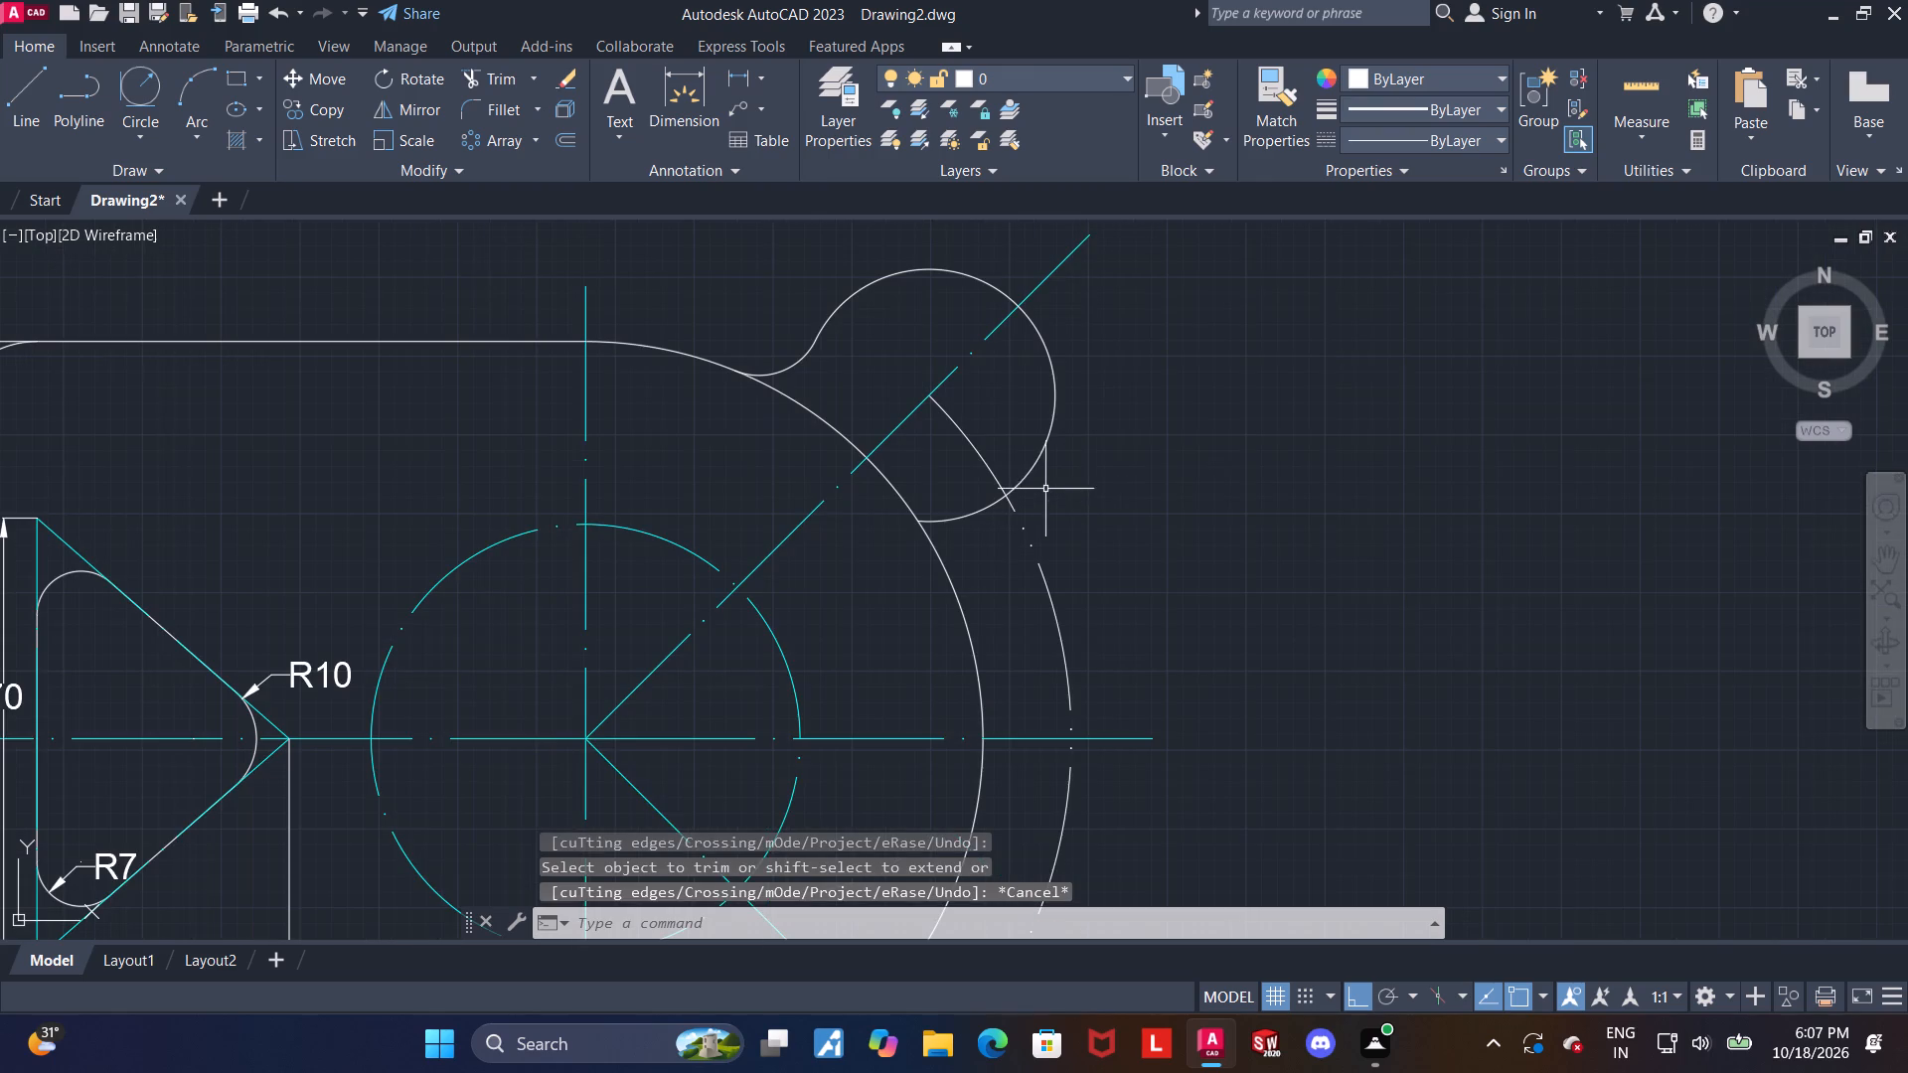
{"action": "key", "text": "Escape"}
{"action": "key", "text": "Escape"}
Draw a second radius 10 circle tangent to the large-end arc and the radius 20 lug arc, on the lug's lower side.
{"action": "left_click", "coordinate": [139, 90]}
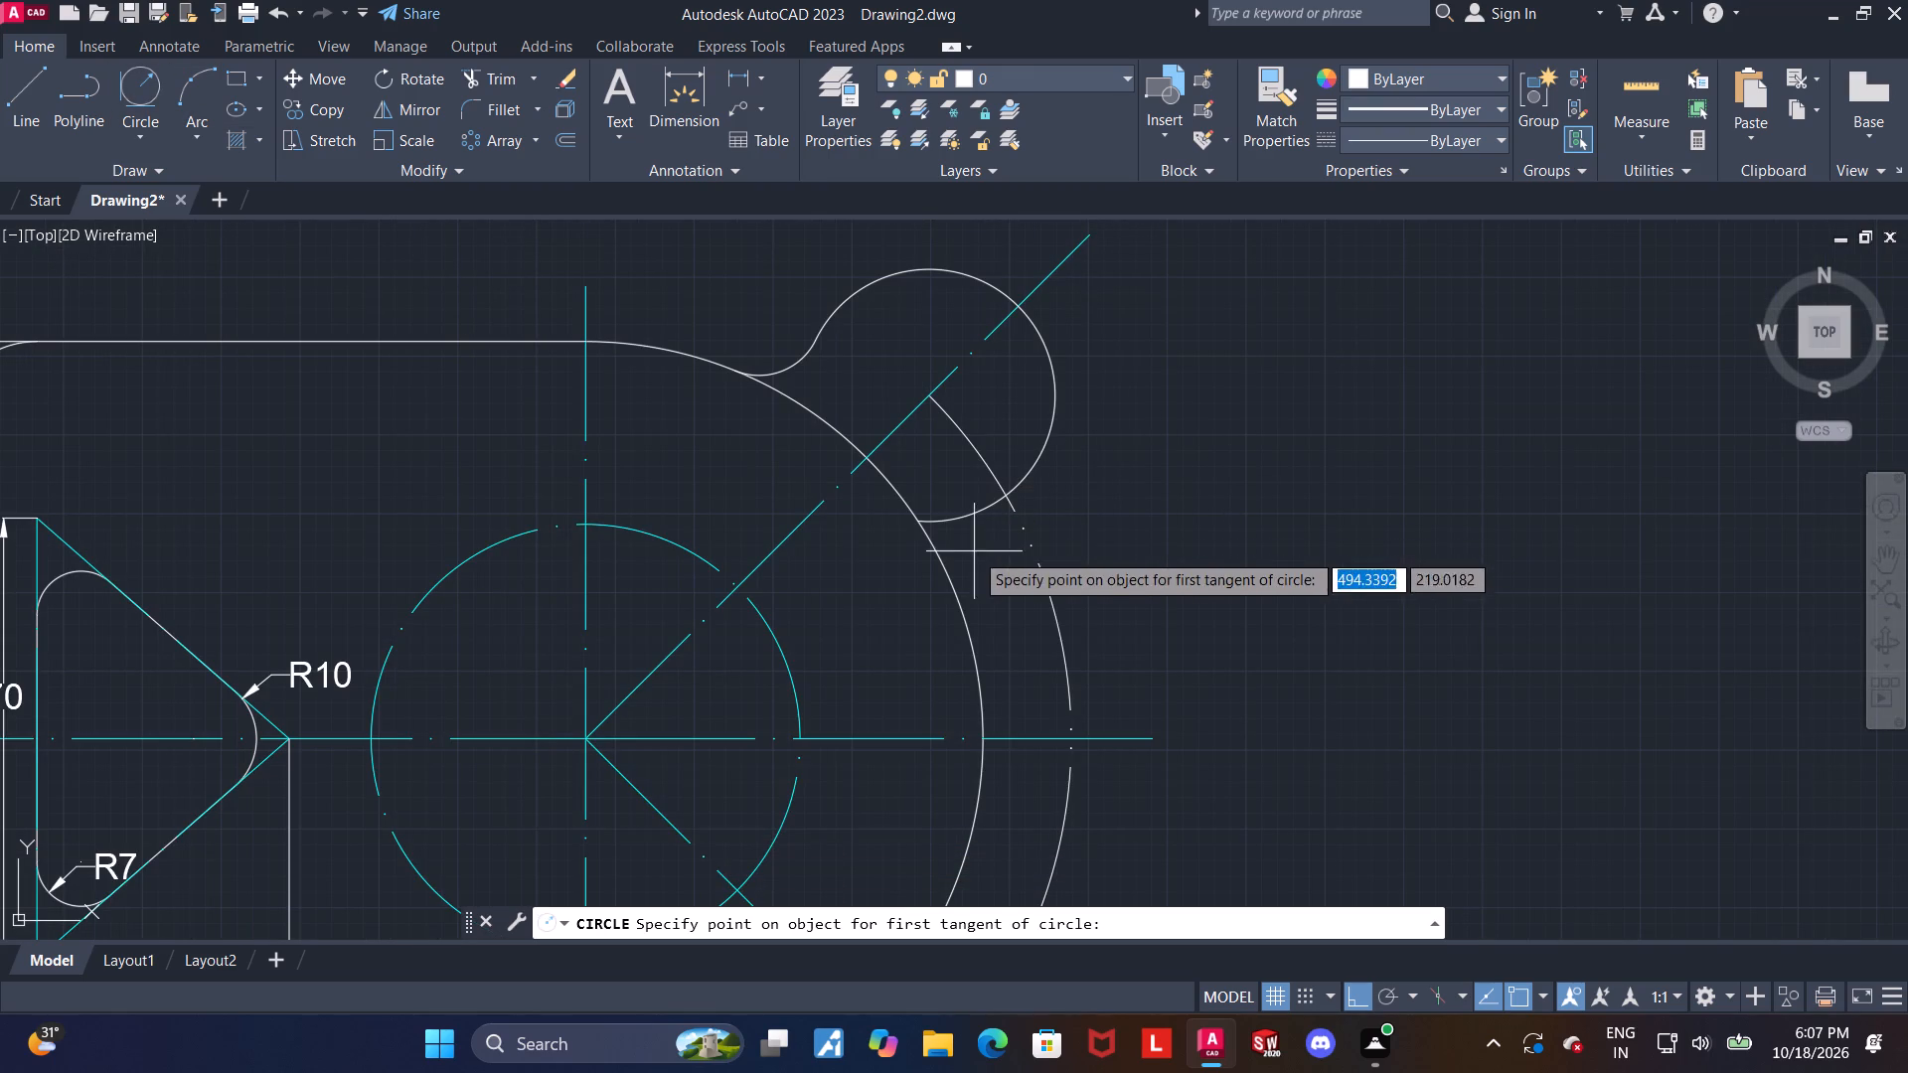
{"action": "left_click", "coordinate": [955, 574]}
{"action": "left_click", "coordinate": [967, 520]}
{"action": "type", "text": "10"}
{"action": "key", "text": "Return"}
{"action": "key", "text": "Escape"}
Trim the second tangent circle to its concave blend arc and remove the lug arc's leftover piece between the blend and the body.
{"action": "left_click", "coordinate": [469, 80]}
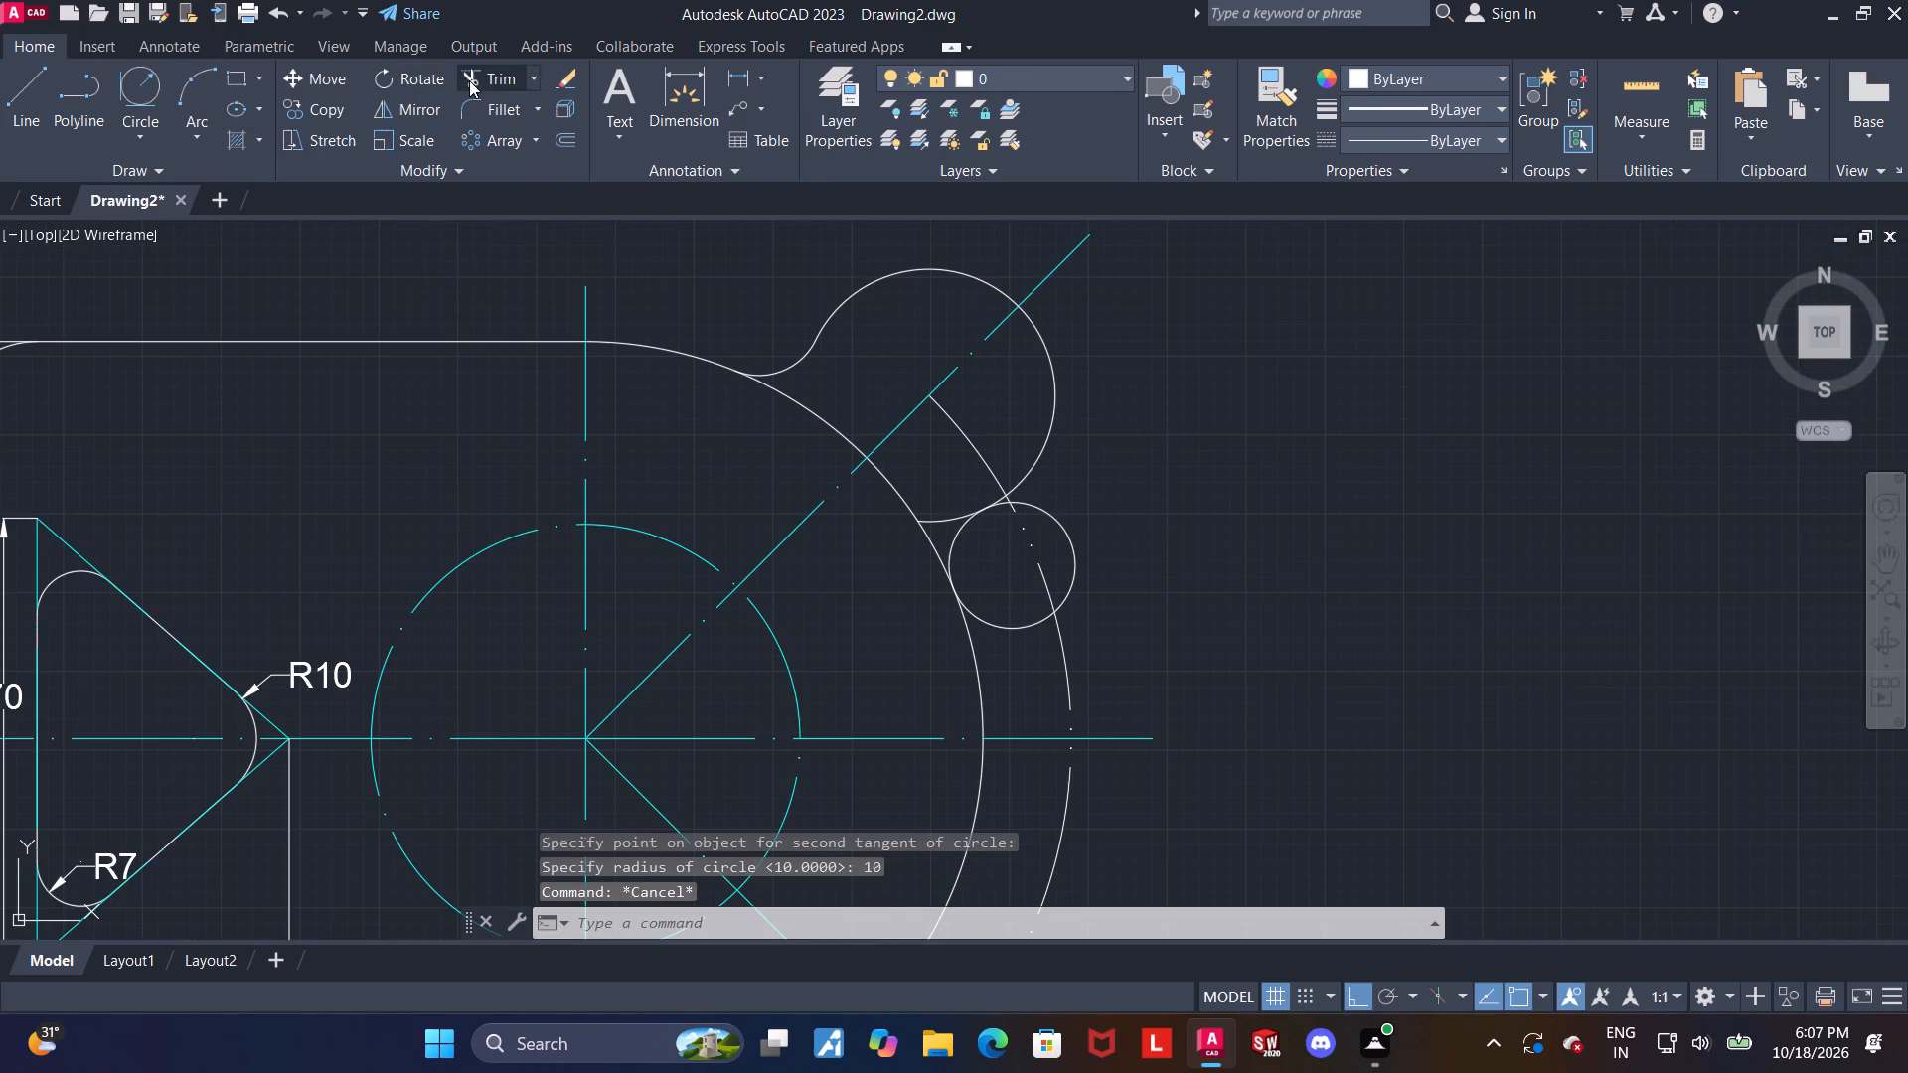
{"action": "left_click_drag", "start_coordinate": [1018, 601], "coordinate": [1018, 638]}
{"action": "left_click", "coordinate": [1072, 553]}
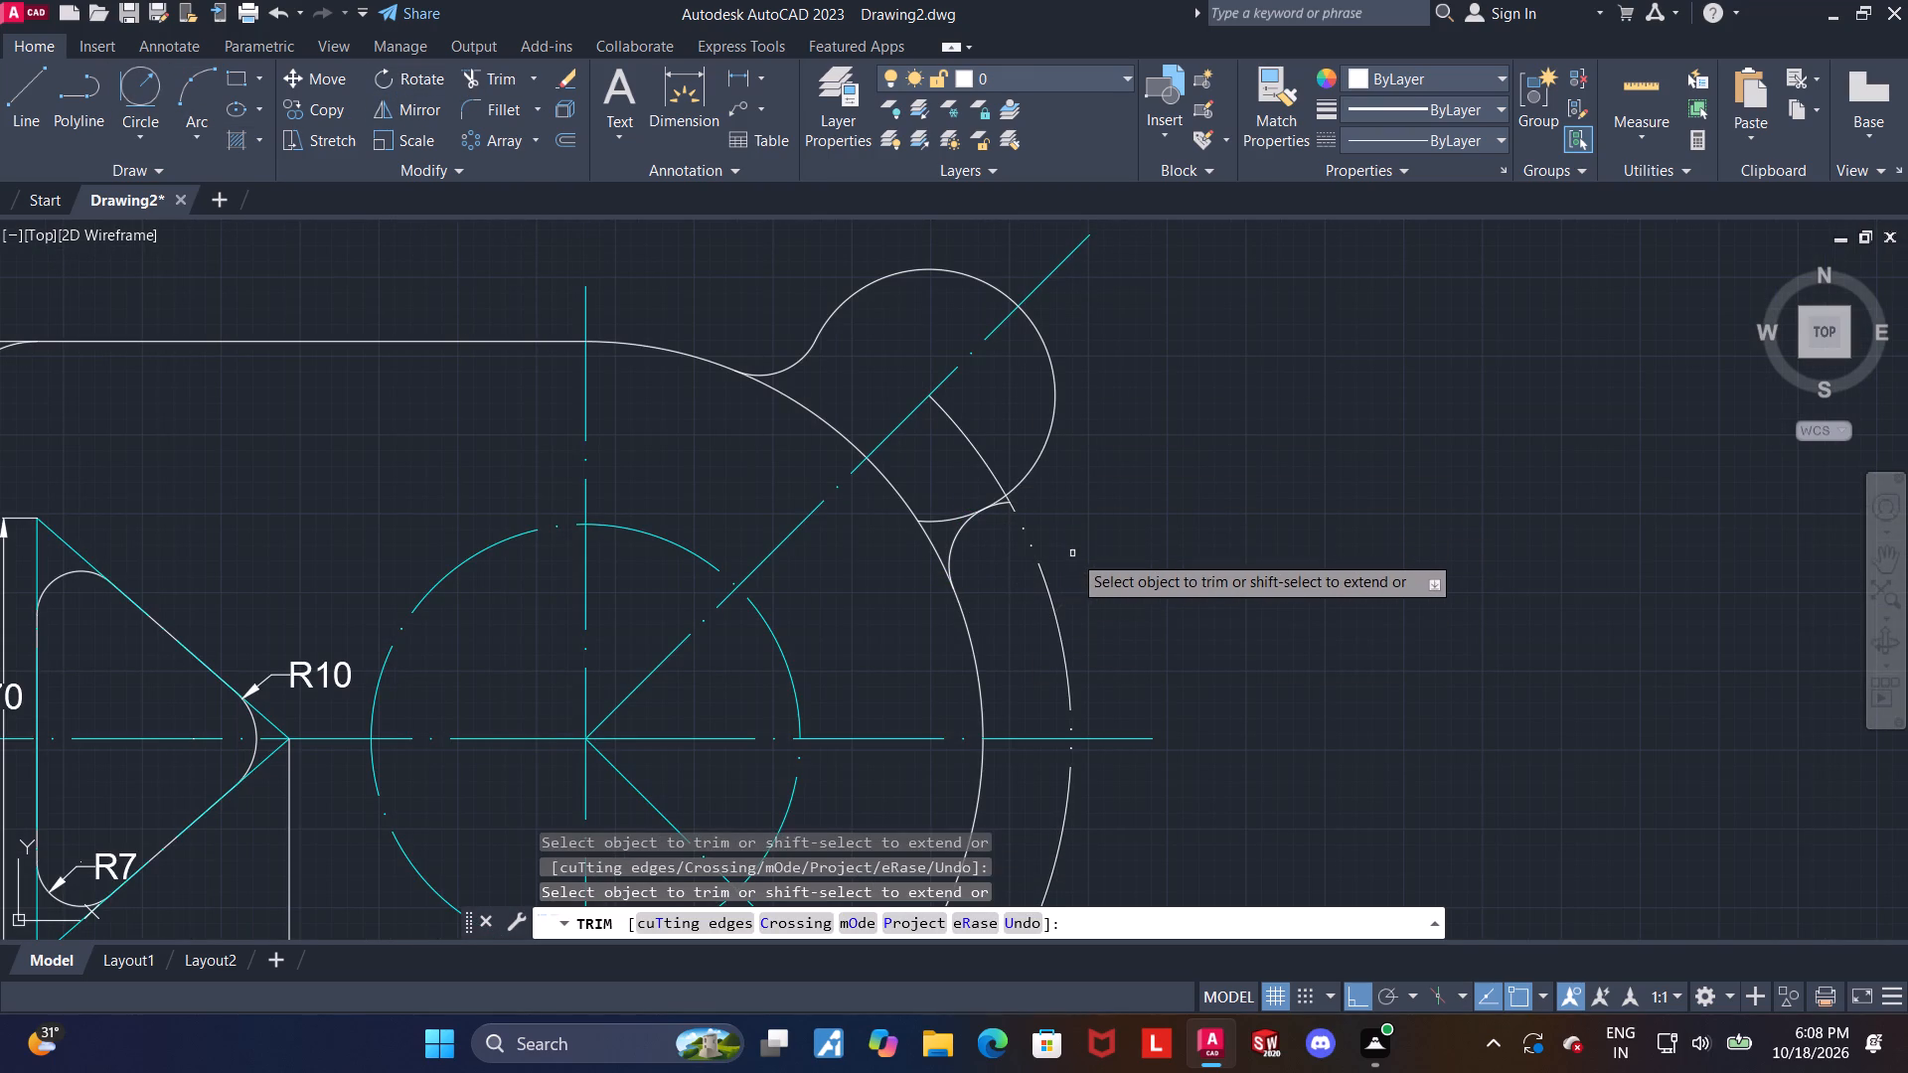
{"action": "scroll", "coordinate": [1005, 527], "scroll_direction": "up", "scroll_amount": 2}
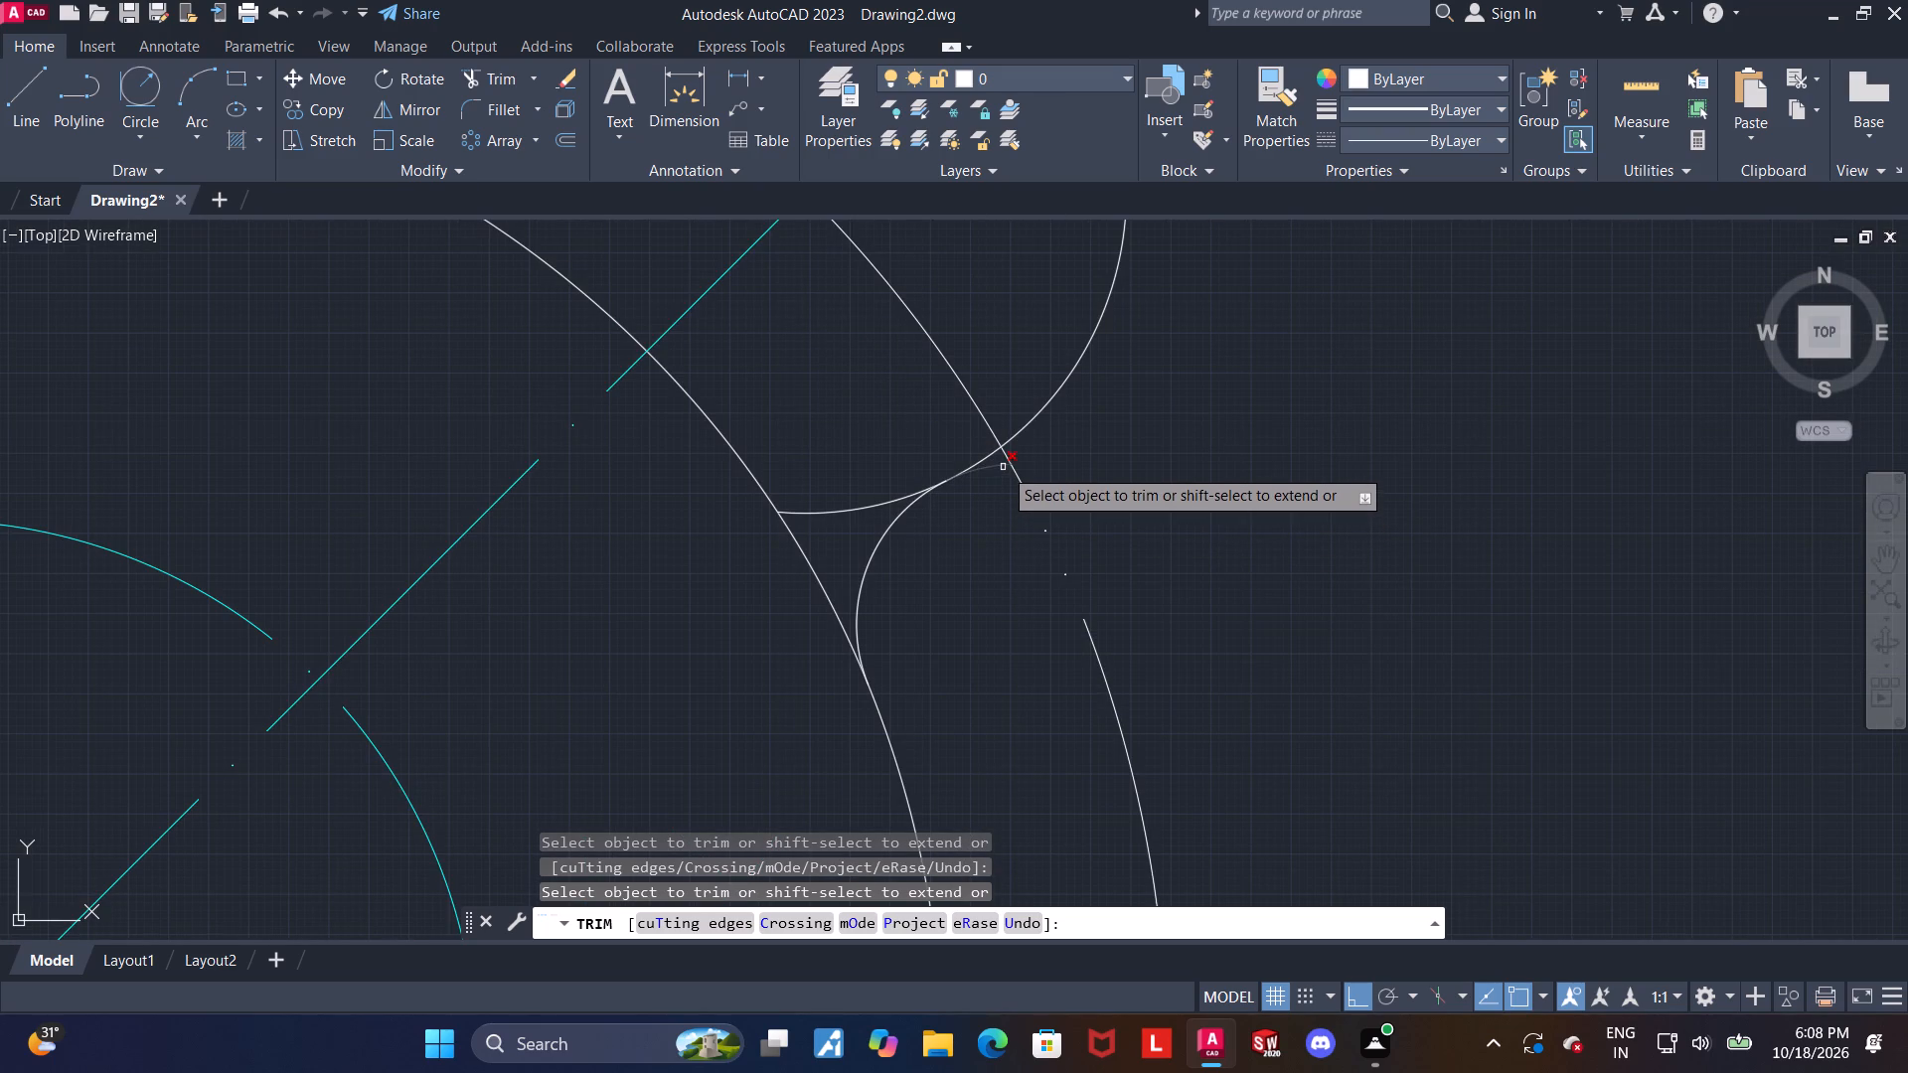
{"action": "left_click", "coordinate": [1003, 467]}
{"action": "left_click", "coordinate": [847, 512]}
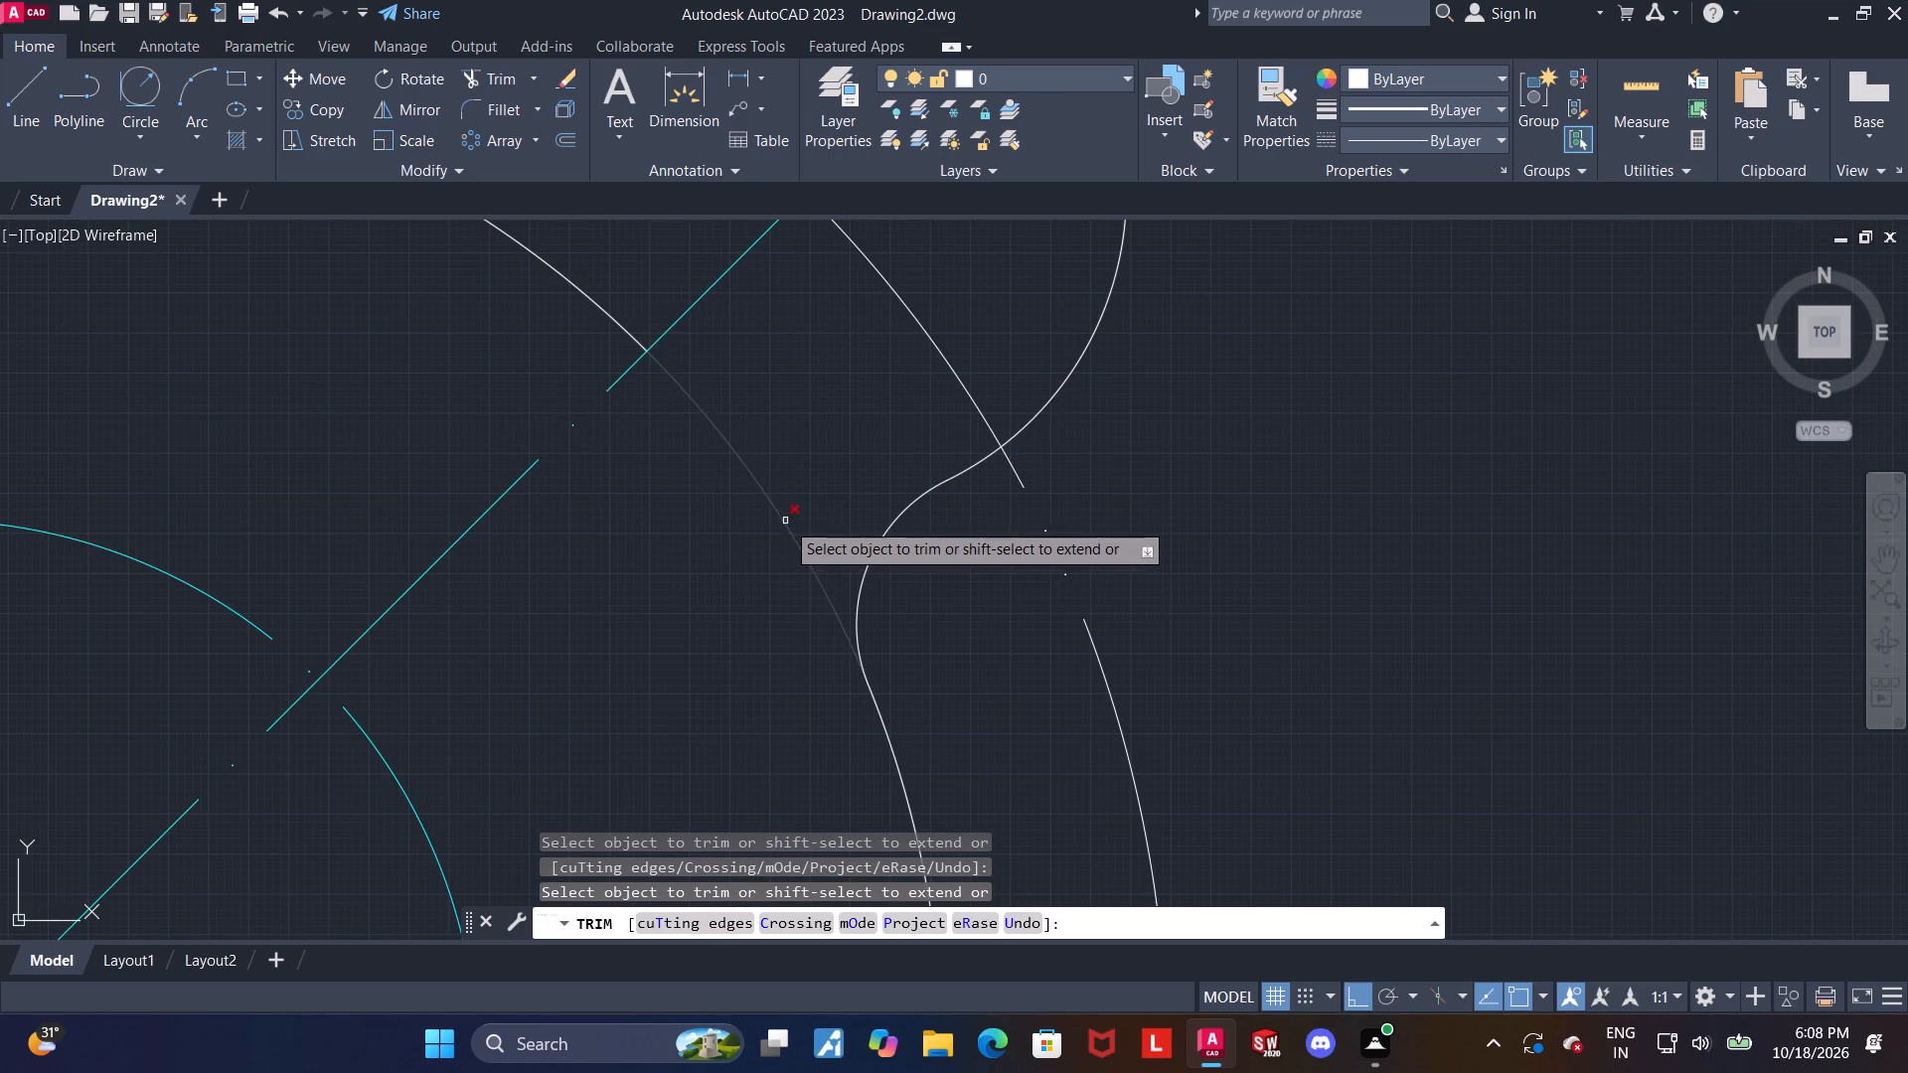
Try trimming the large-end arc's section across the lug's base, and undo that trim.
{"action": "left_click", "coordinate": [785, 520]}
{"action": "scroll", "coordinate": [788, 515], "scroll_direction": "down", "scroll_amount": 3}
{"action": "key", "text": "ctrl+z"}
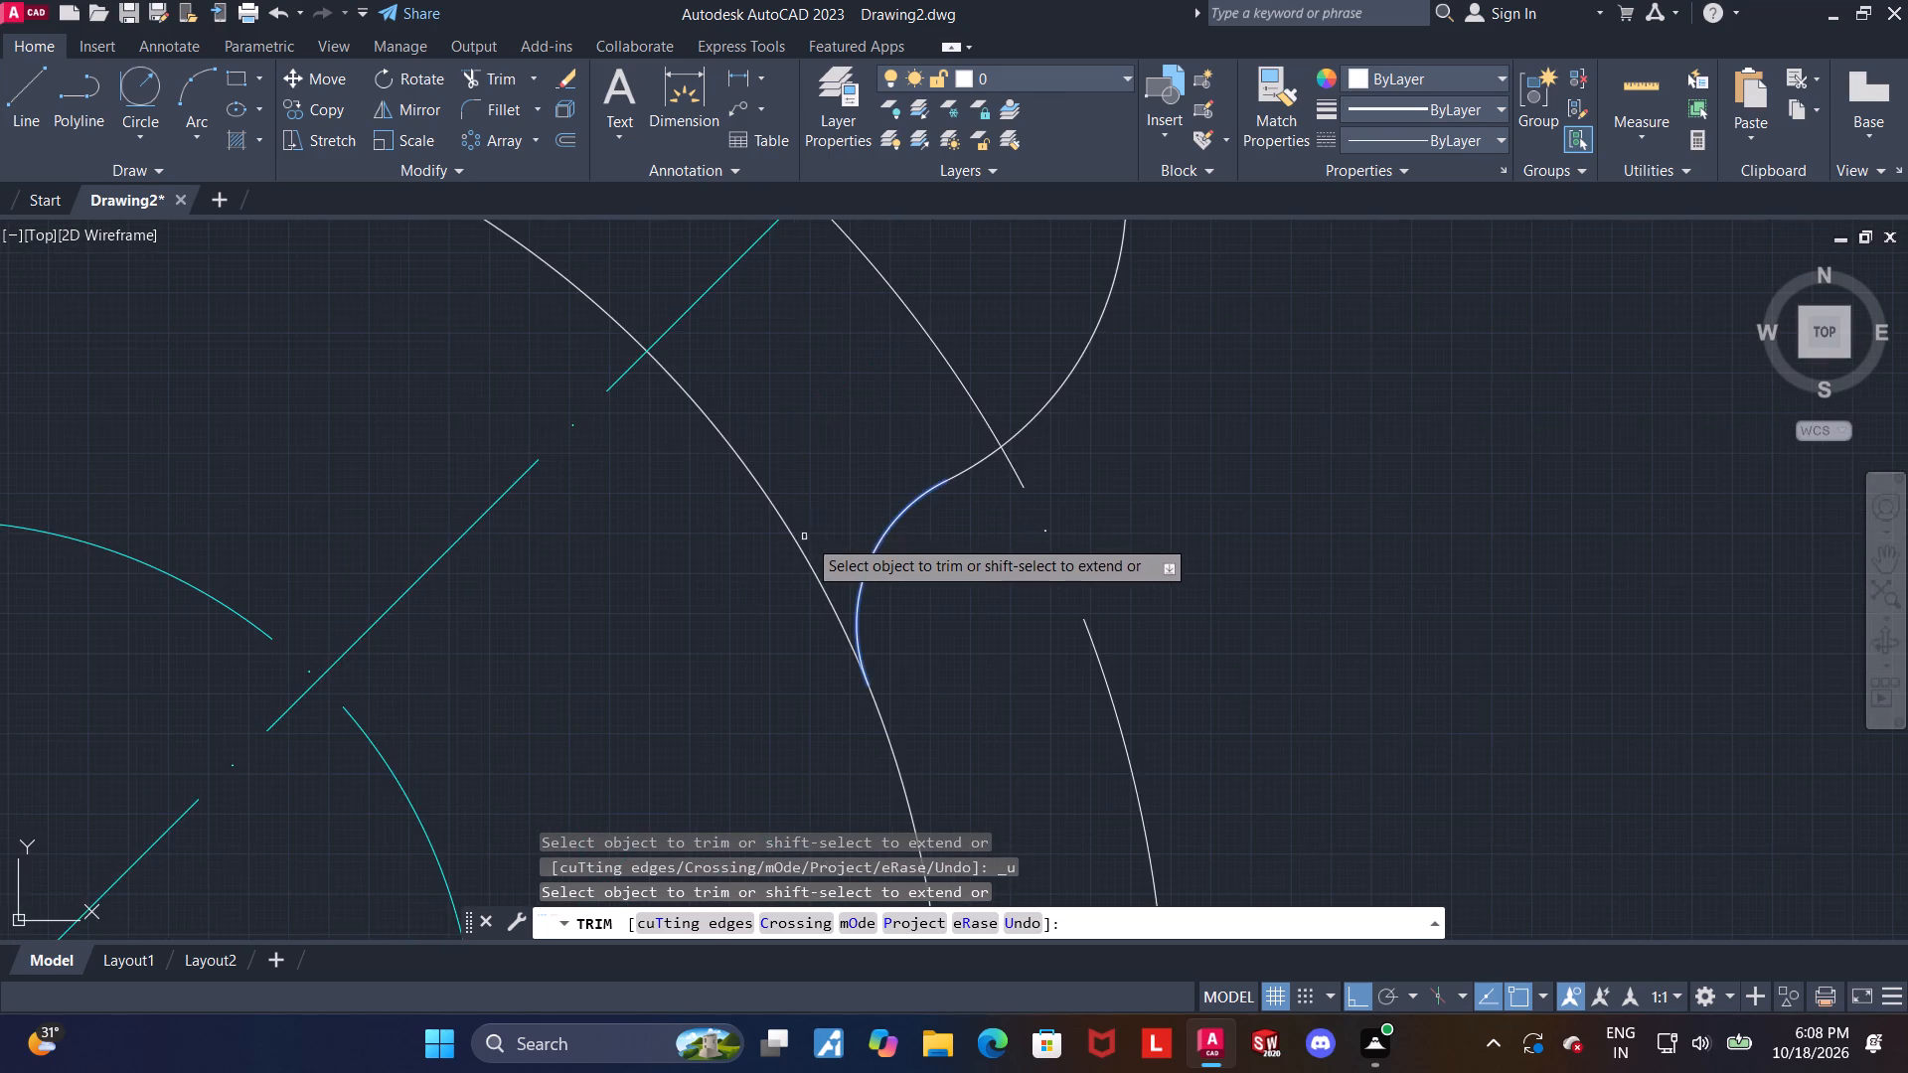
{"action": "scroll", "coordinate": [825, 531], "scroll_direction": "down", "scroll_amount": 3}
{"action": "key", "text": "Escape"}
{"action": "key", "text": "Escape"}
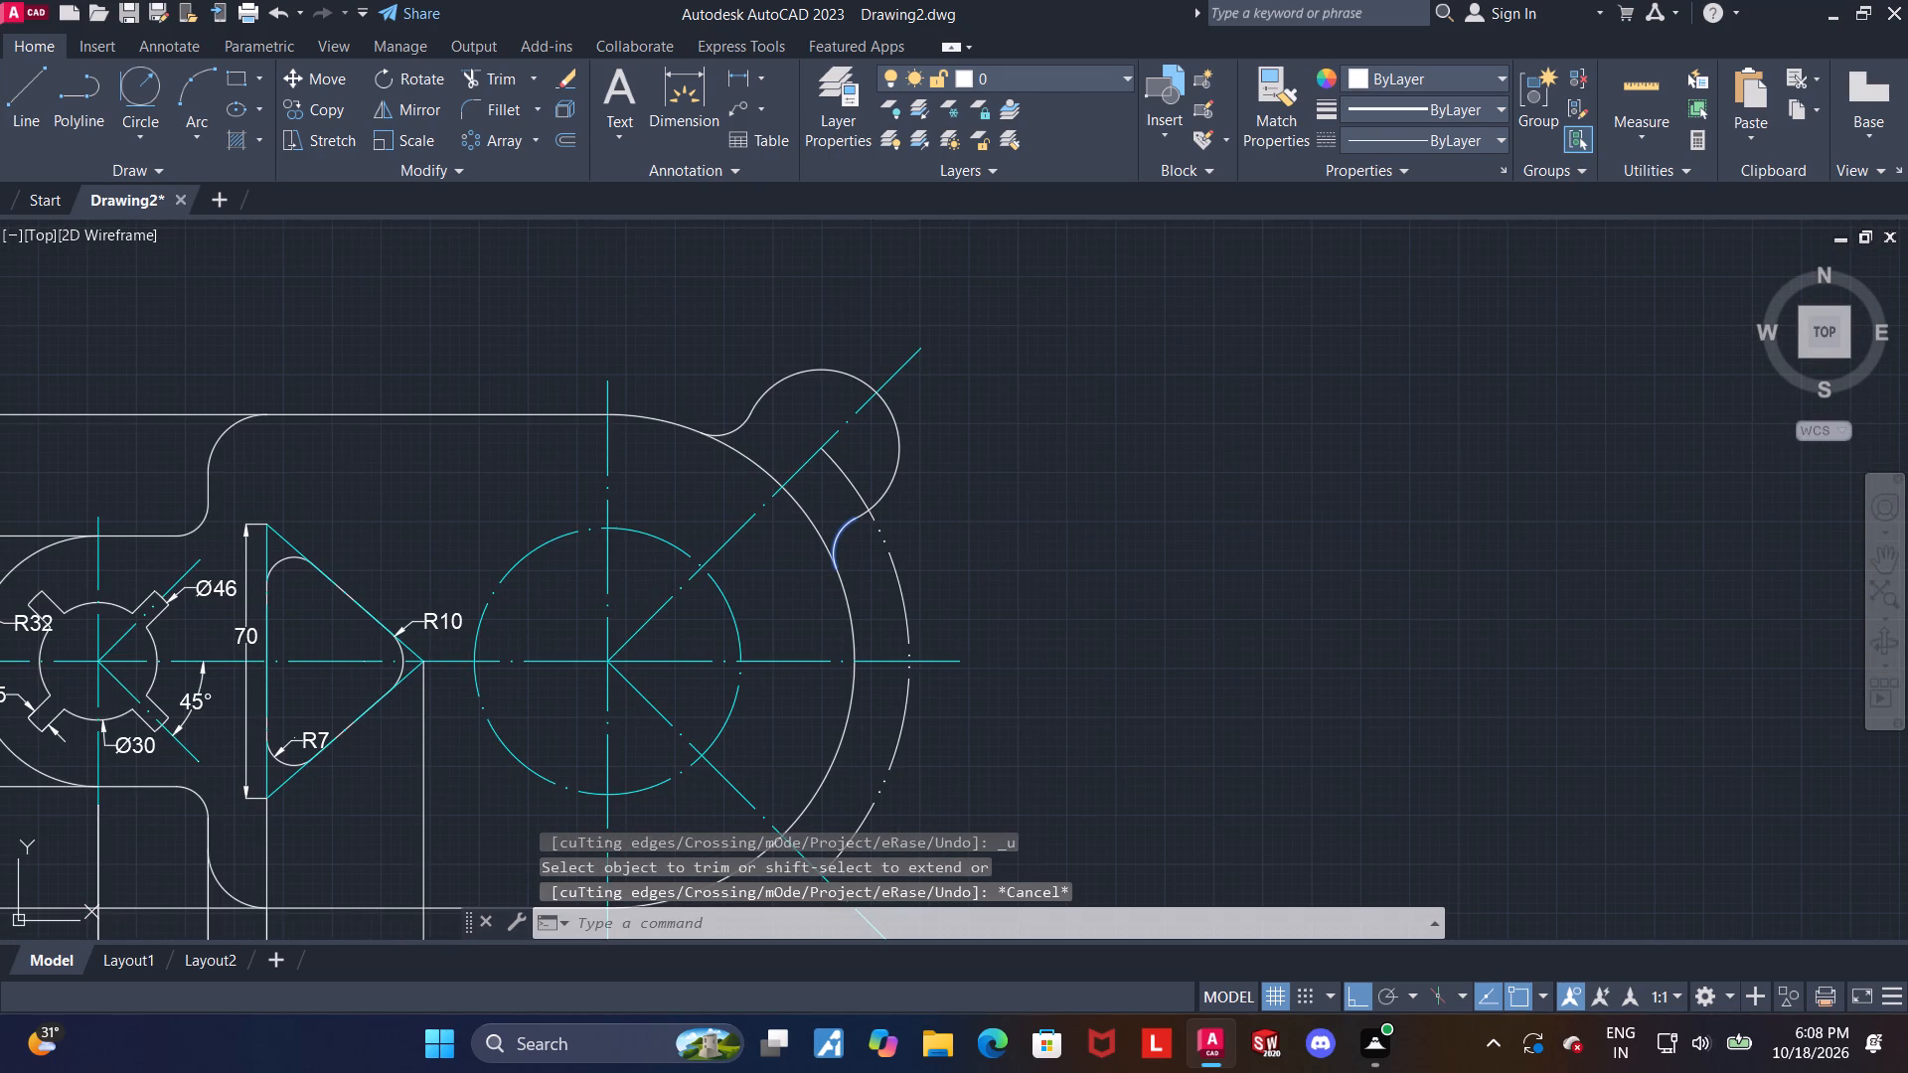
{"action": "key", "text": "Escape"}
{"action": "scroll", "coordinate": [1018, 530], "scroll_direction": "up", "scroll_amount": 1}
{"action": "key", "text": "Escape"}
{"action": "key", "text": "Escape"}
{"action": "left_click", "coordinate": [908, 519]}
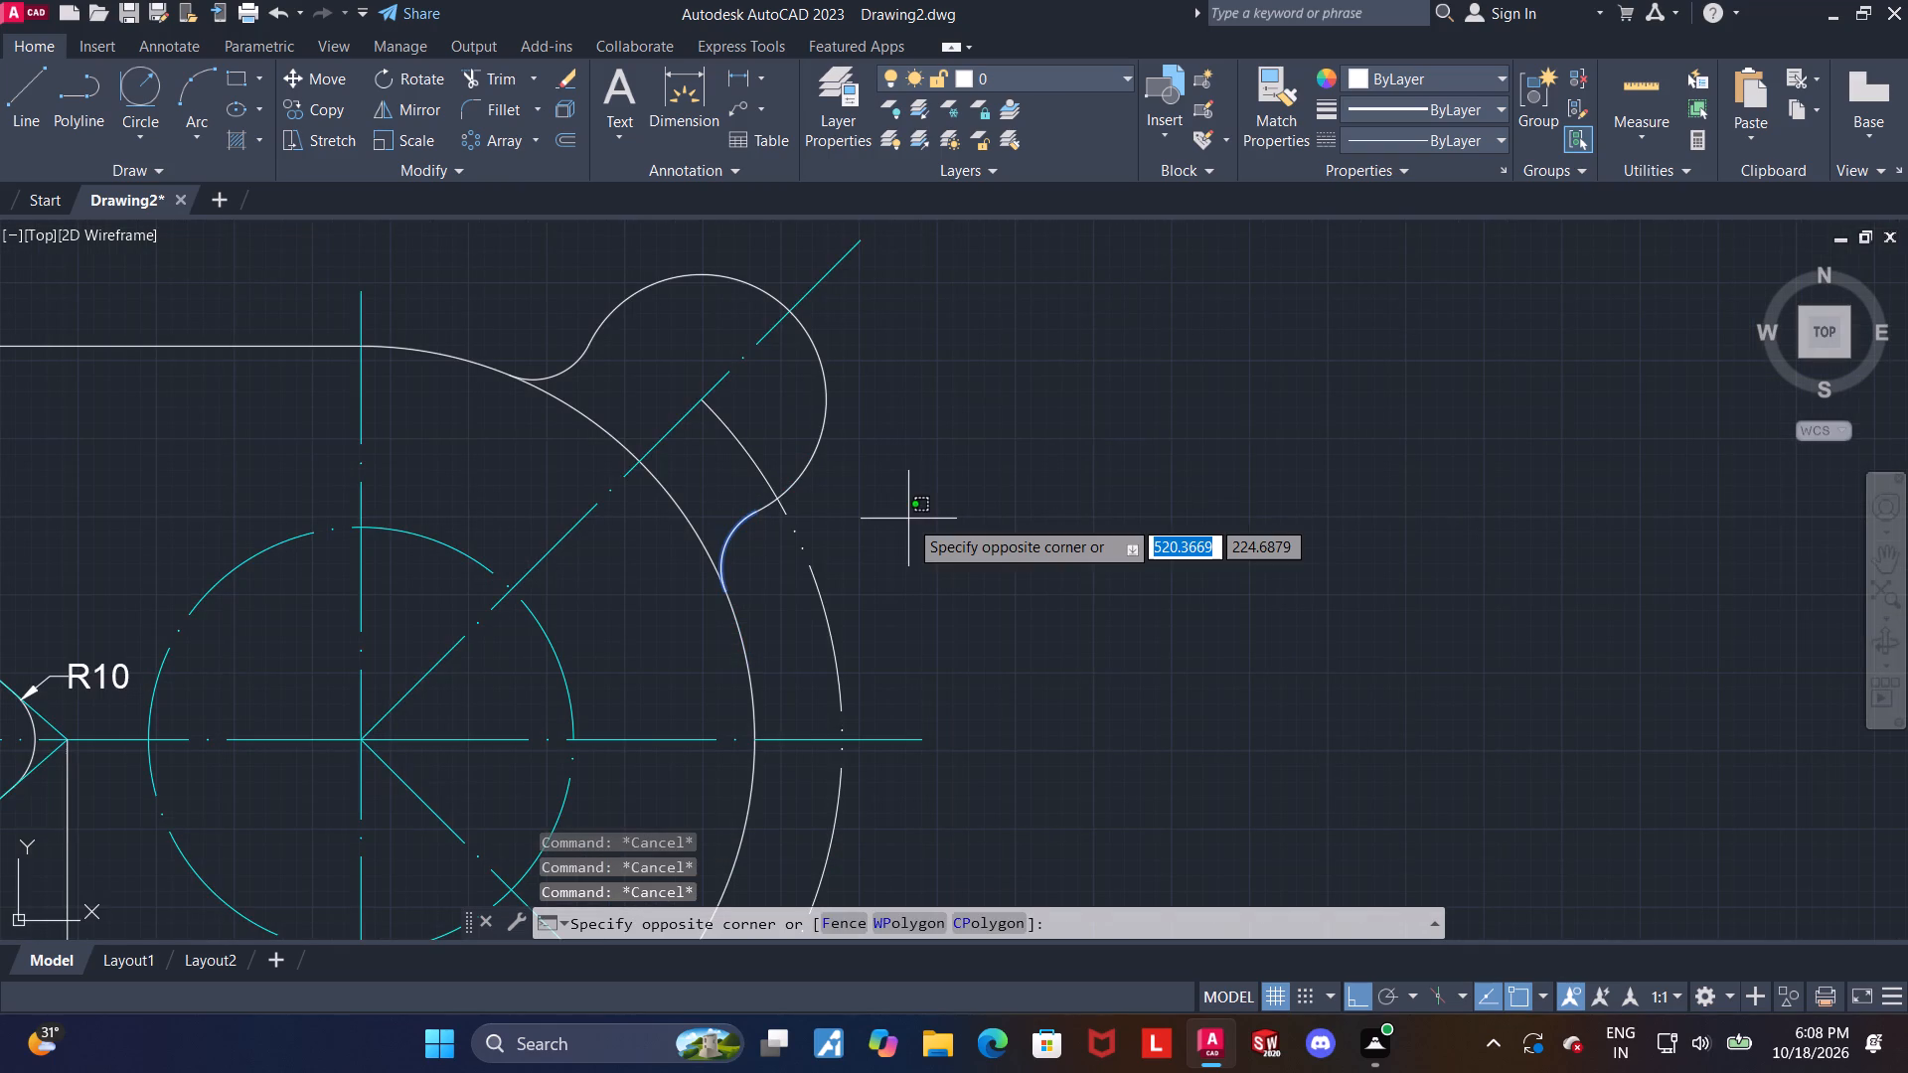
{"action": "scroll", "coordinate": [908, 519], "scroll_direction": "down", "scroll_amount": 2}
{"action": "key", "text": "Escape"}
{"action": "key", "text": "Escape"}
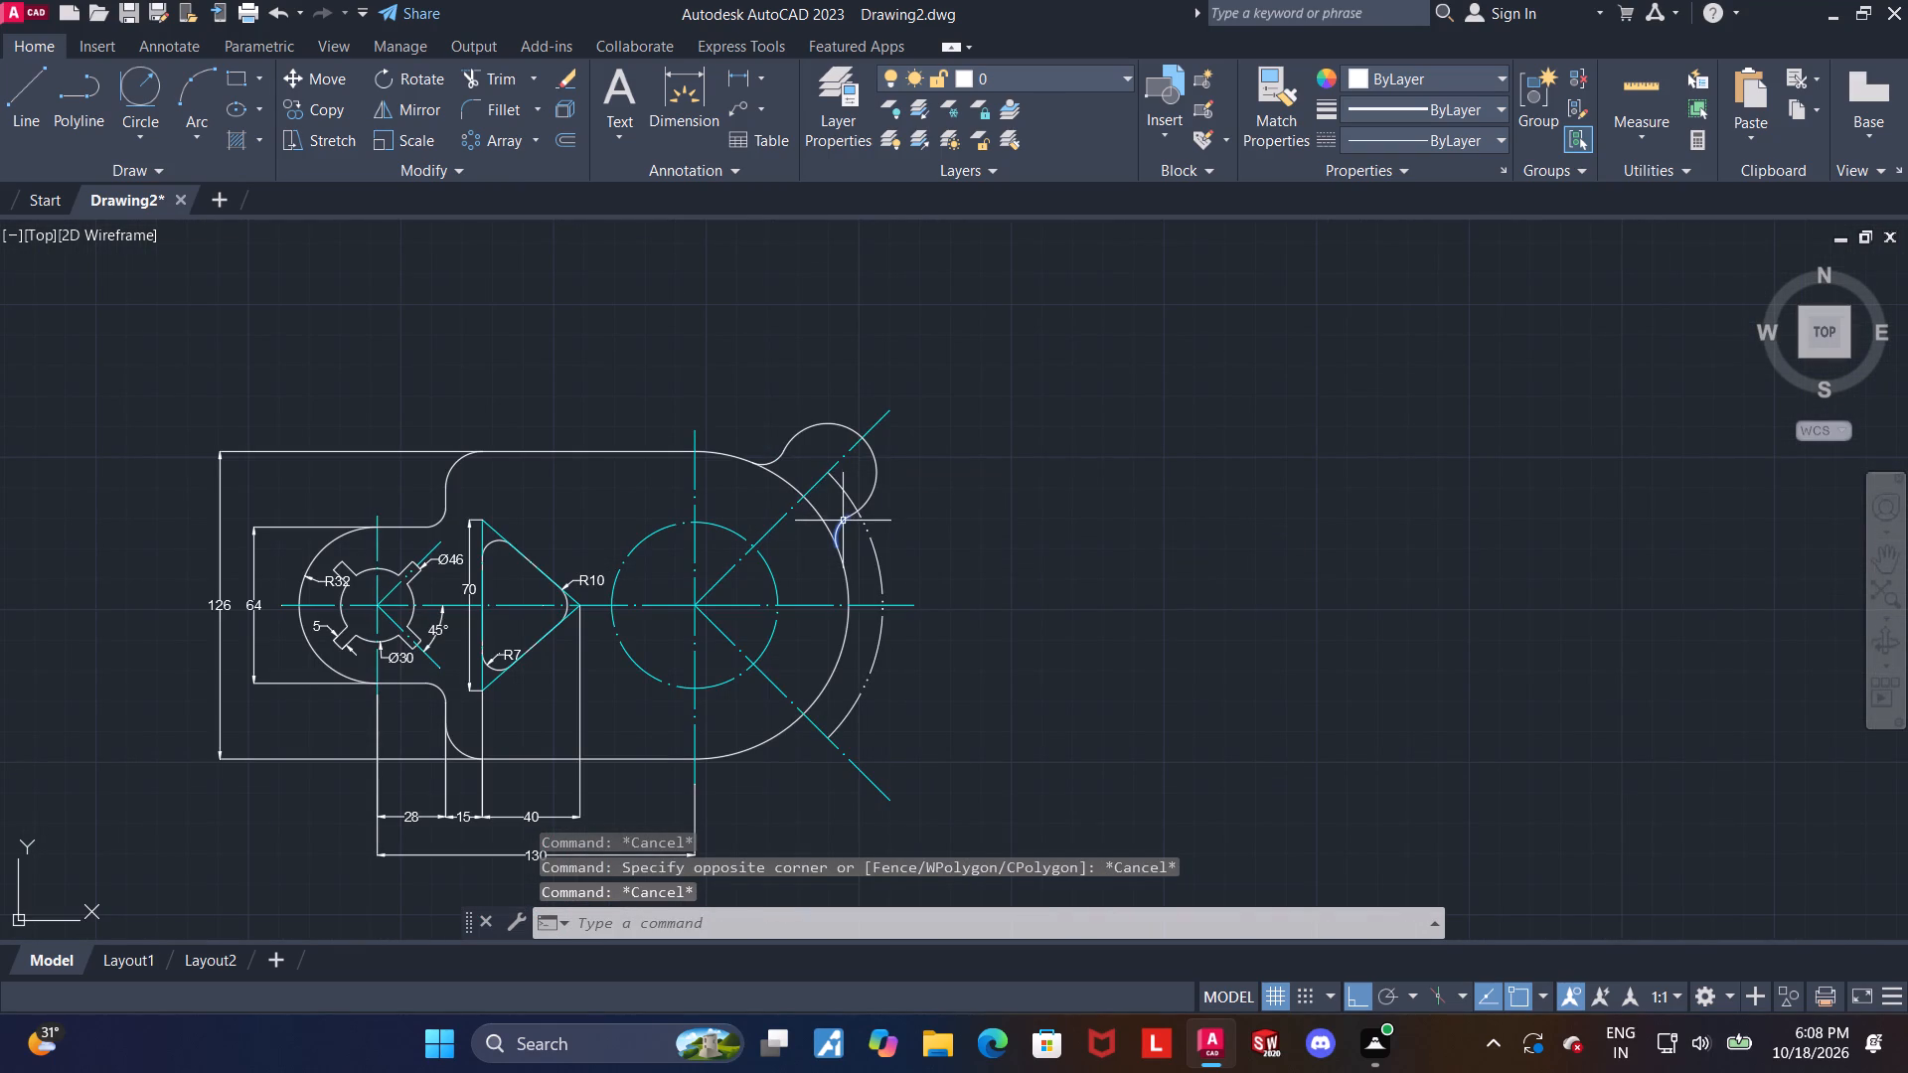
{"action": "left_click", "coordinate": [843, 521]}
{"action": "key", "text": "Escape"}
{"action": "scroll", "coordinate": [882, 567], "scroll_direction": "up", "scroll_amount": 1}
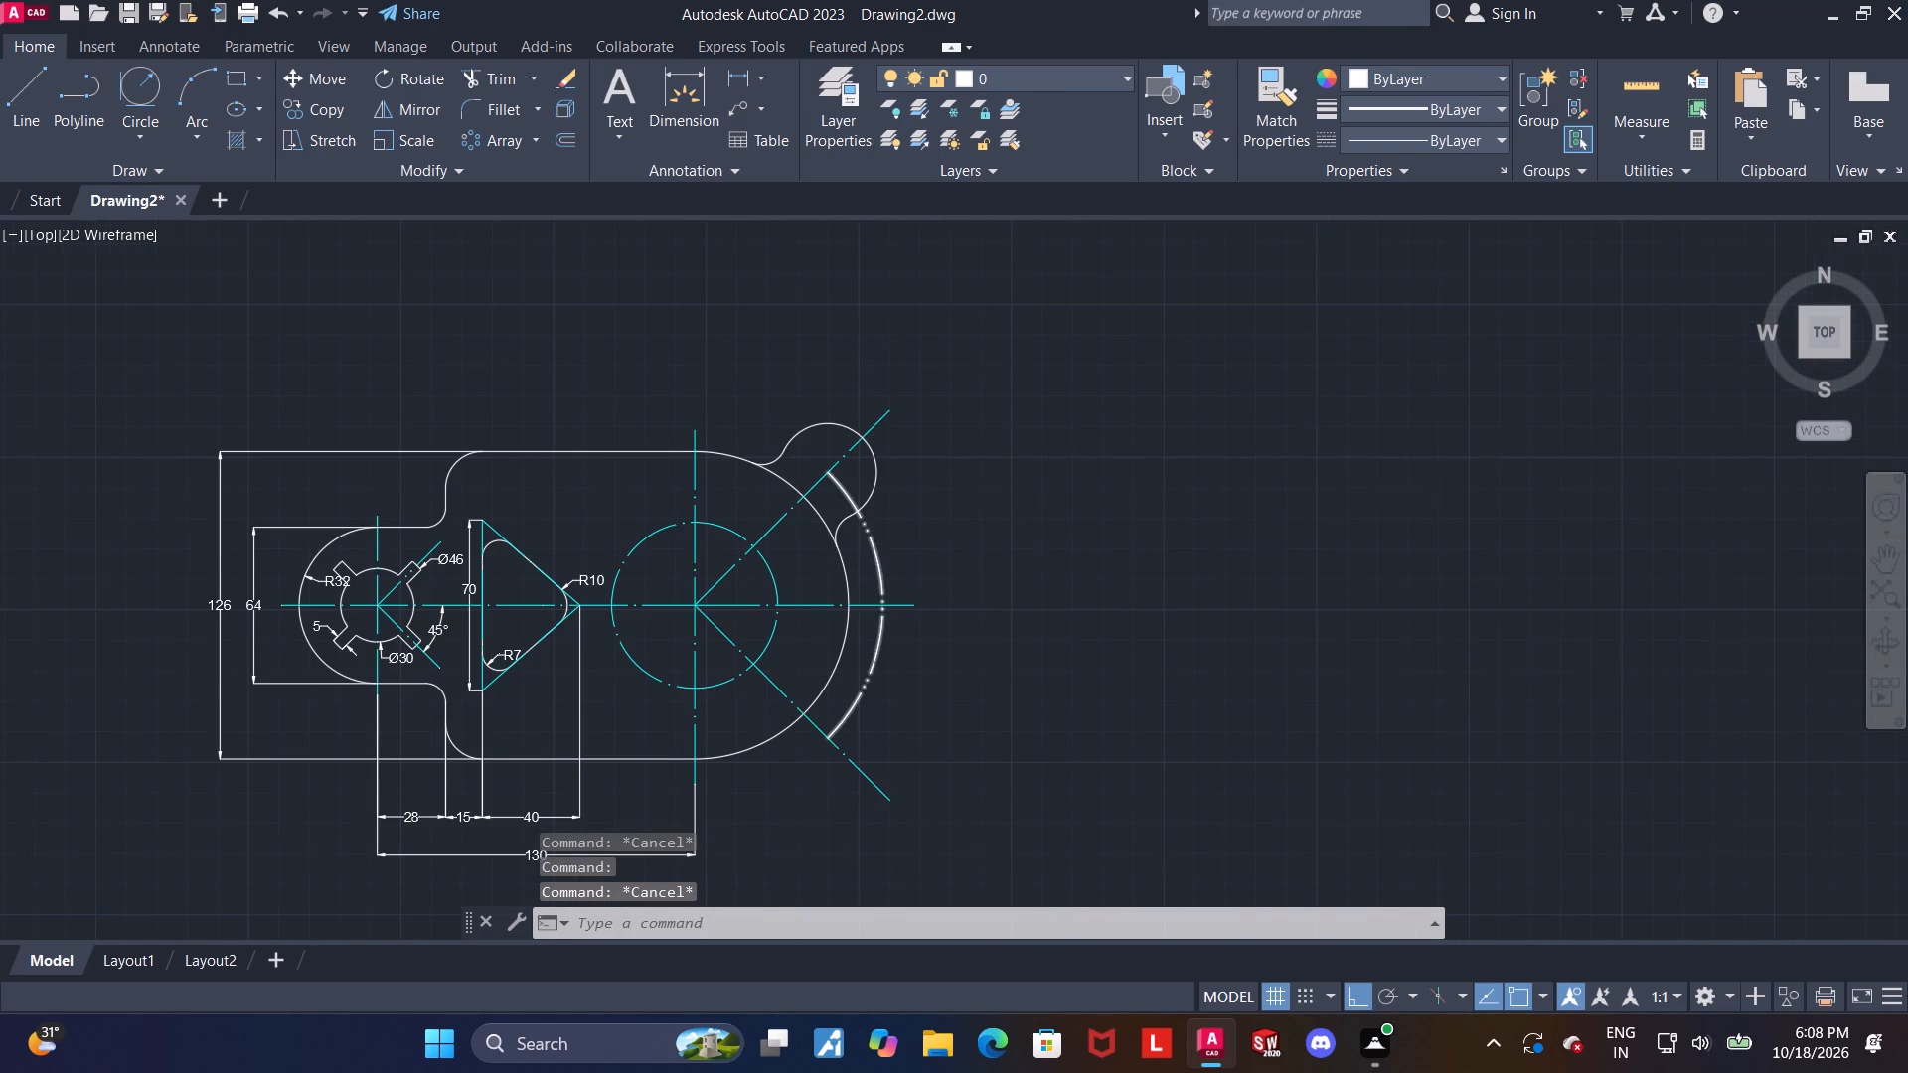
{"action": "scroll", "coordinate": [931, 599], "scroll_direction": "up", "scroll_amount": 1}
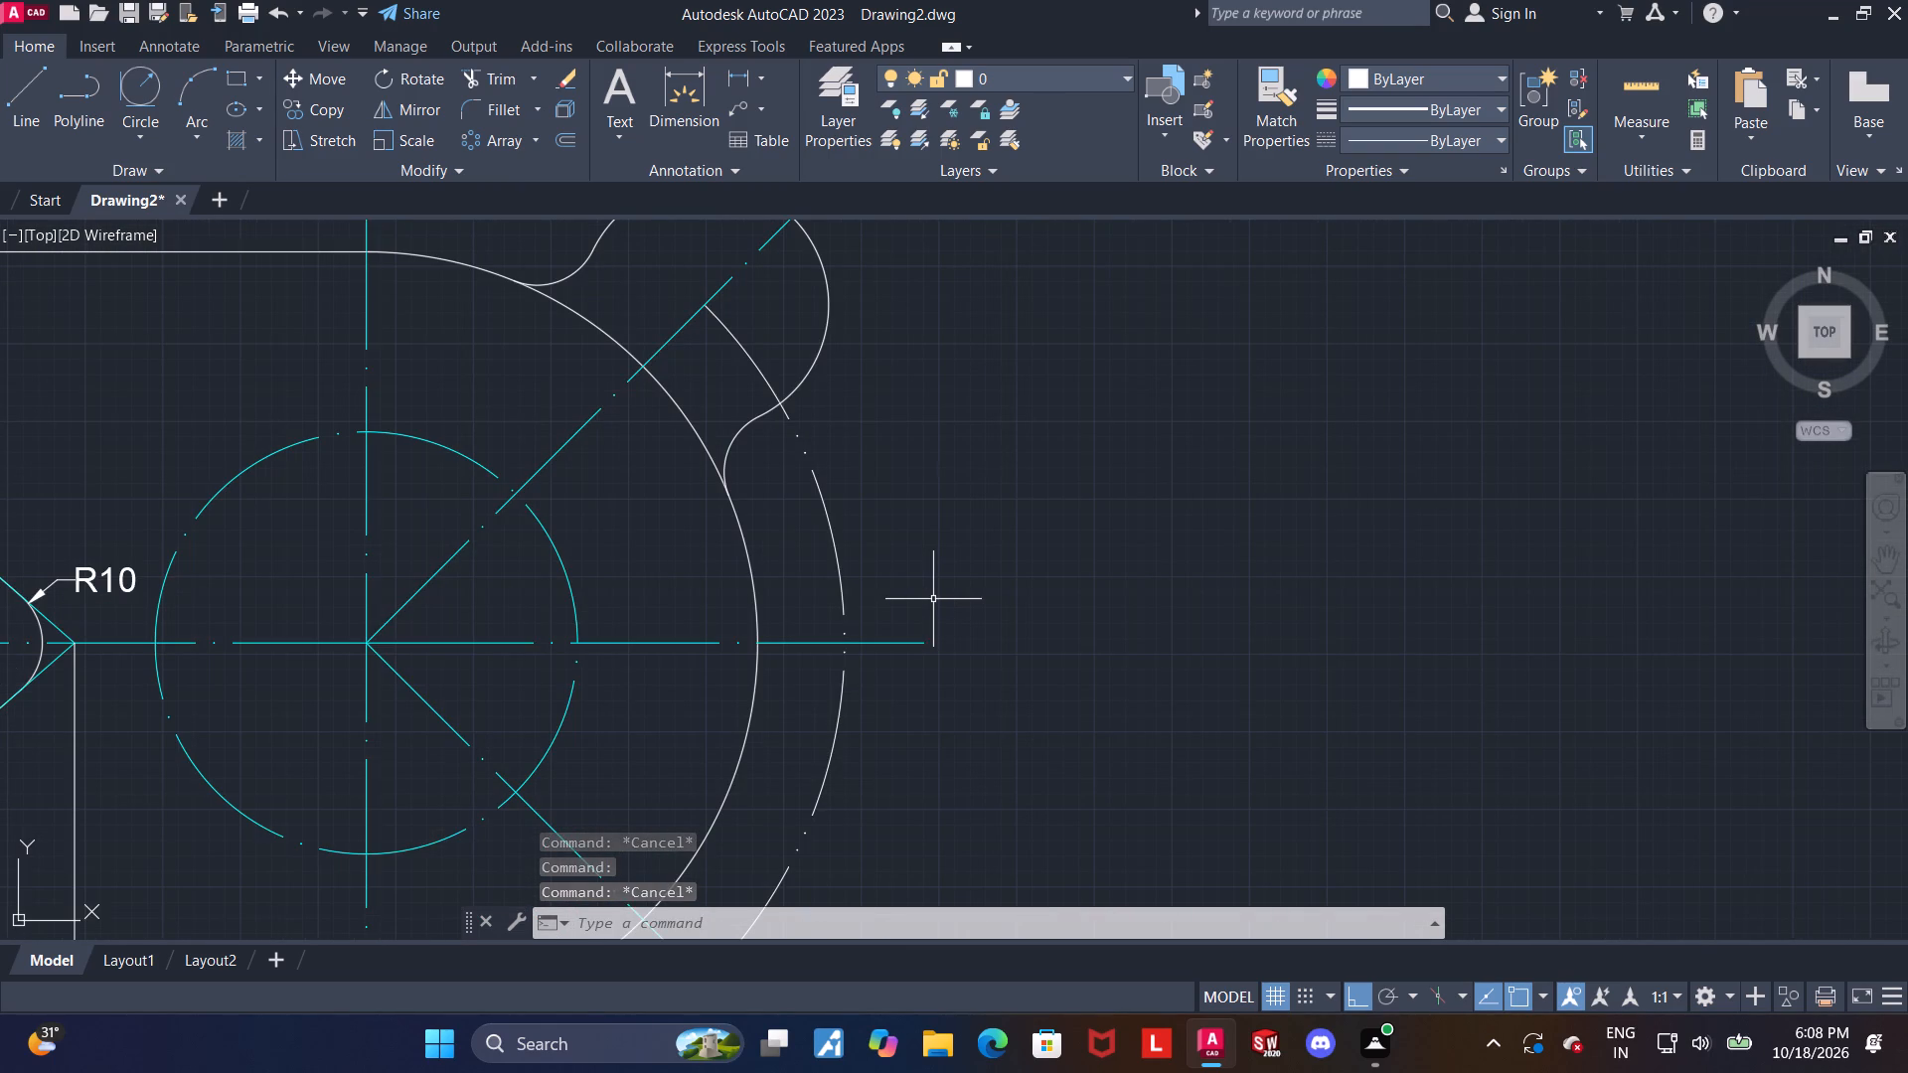
Draw a diameter 20 circle concentric with the radius 20 lug arc on the upper 45° centreline.
{"action": "scroll", "coordinate": [860, 400], "scroll_direction": "down", "scroll_amount": 1}
{"action": "scroll", "coordinate": [712, 248], "scroll_direction": "up", "scroll_amount": 1}
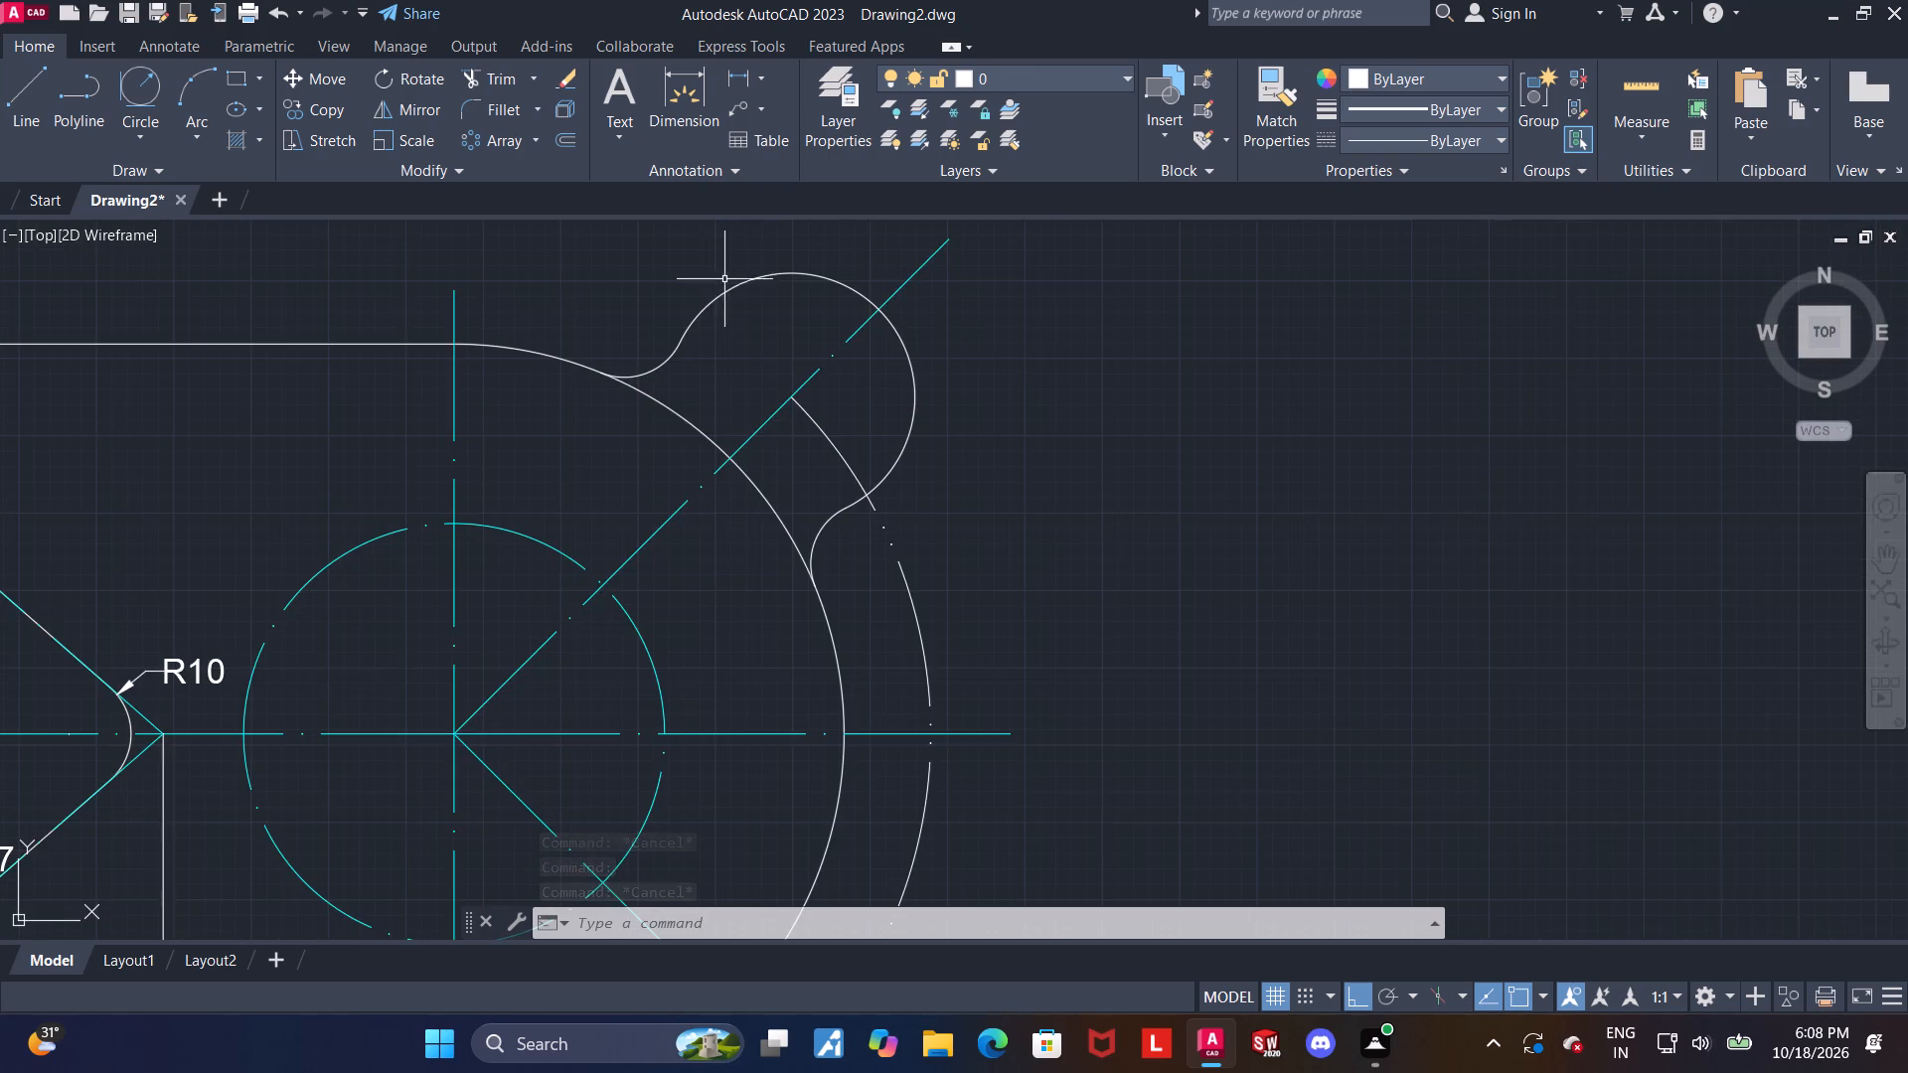
{"action": "scroll", "coordinate": [753, 292], "scroll_direction": "up", "scroll_amount": 1}
{"action": "left_click", "coordinate": [132, 136]}
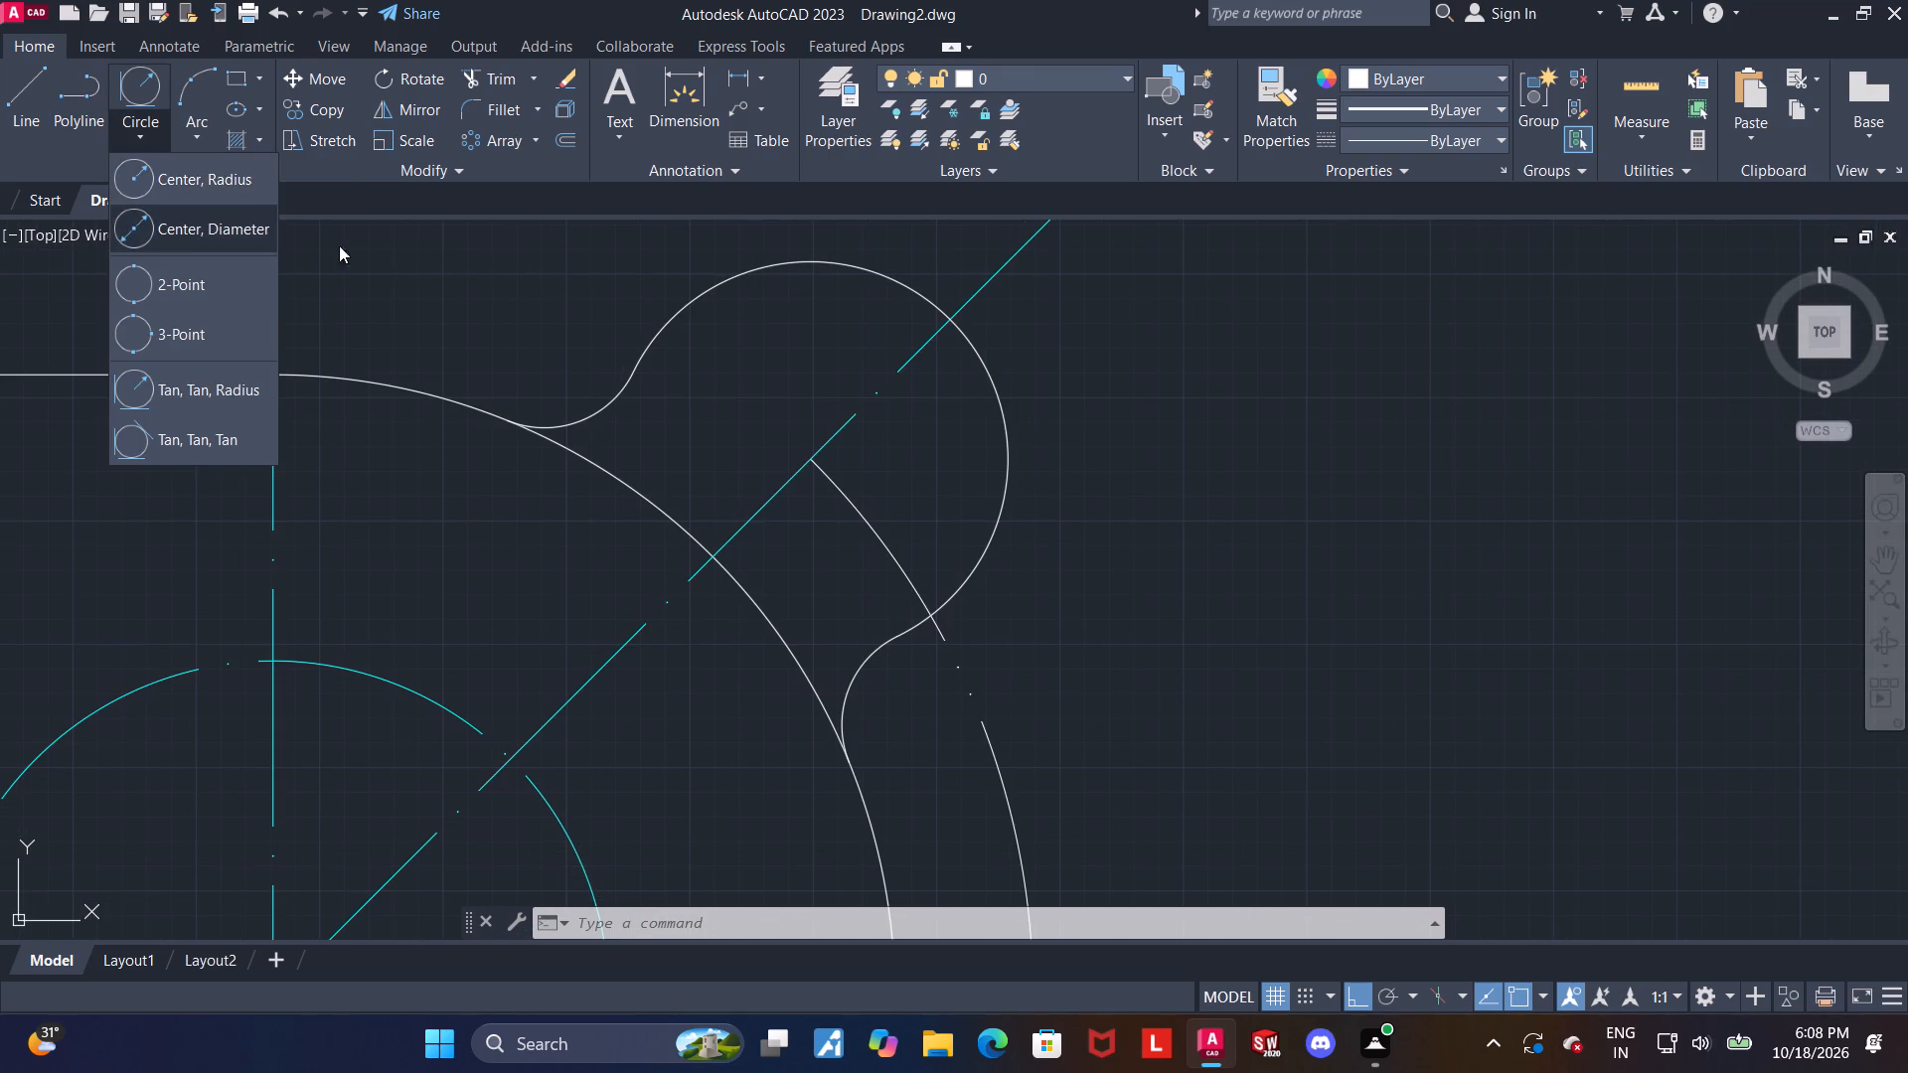
{"action": "left_click", "coordinate": [231, 181]}
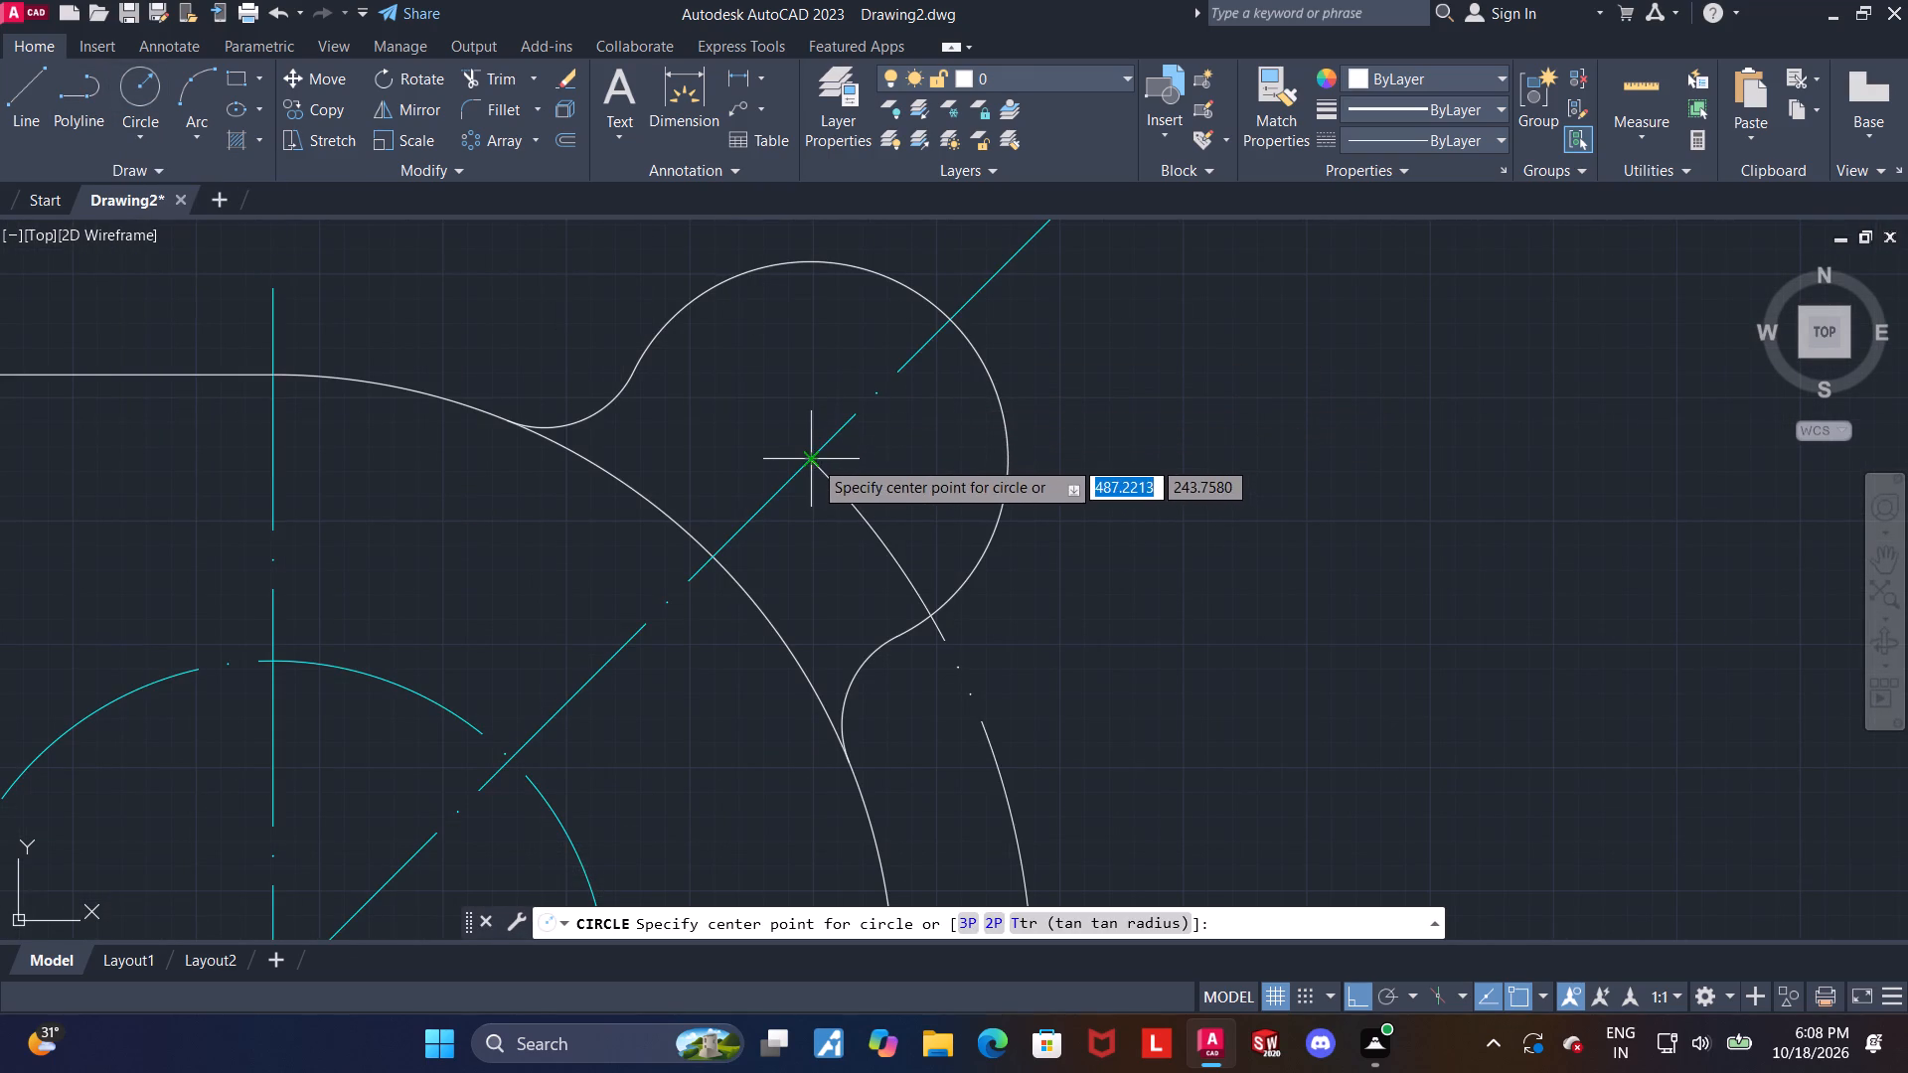
{"action": "left_click", "coordinate": [813, 459]}
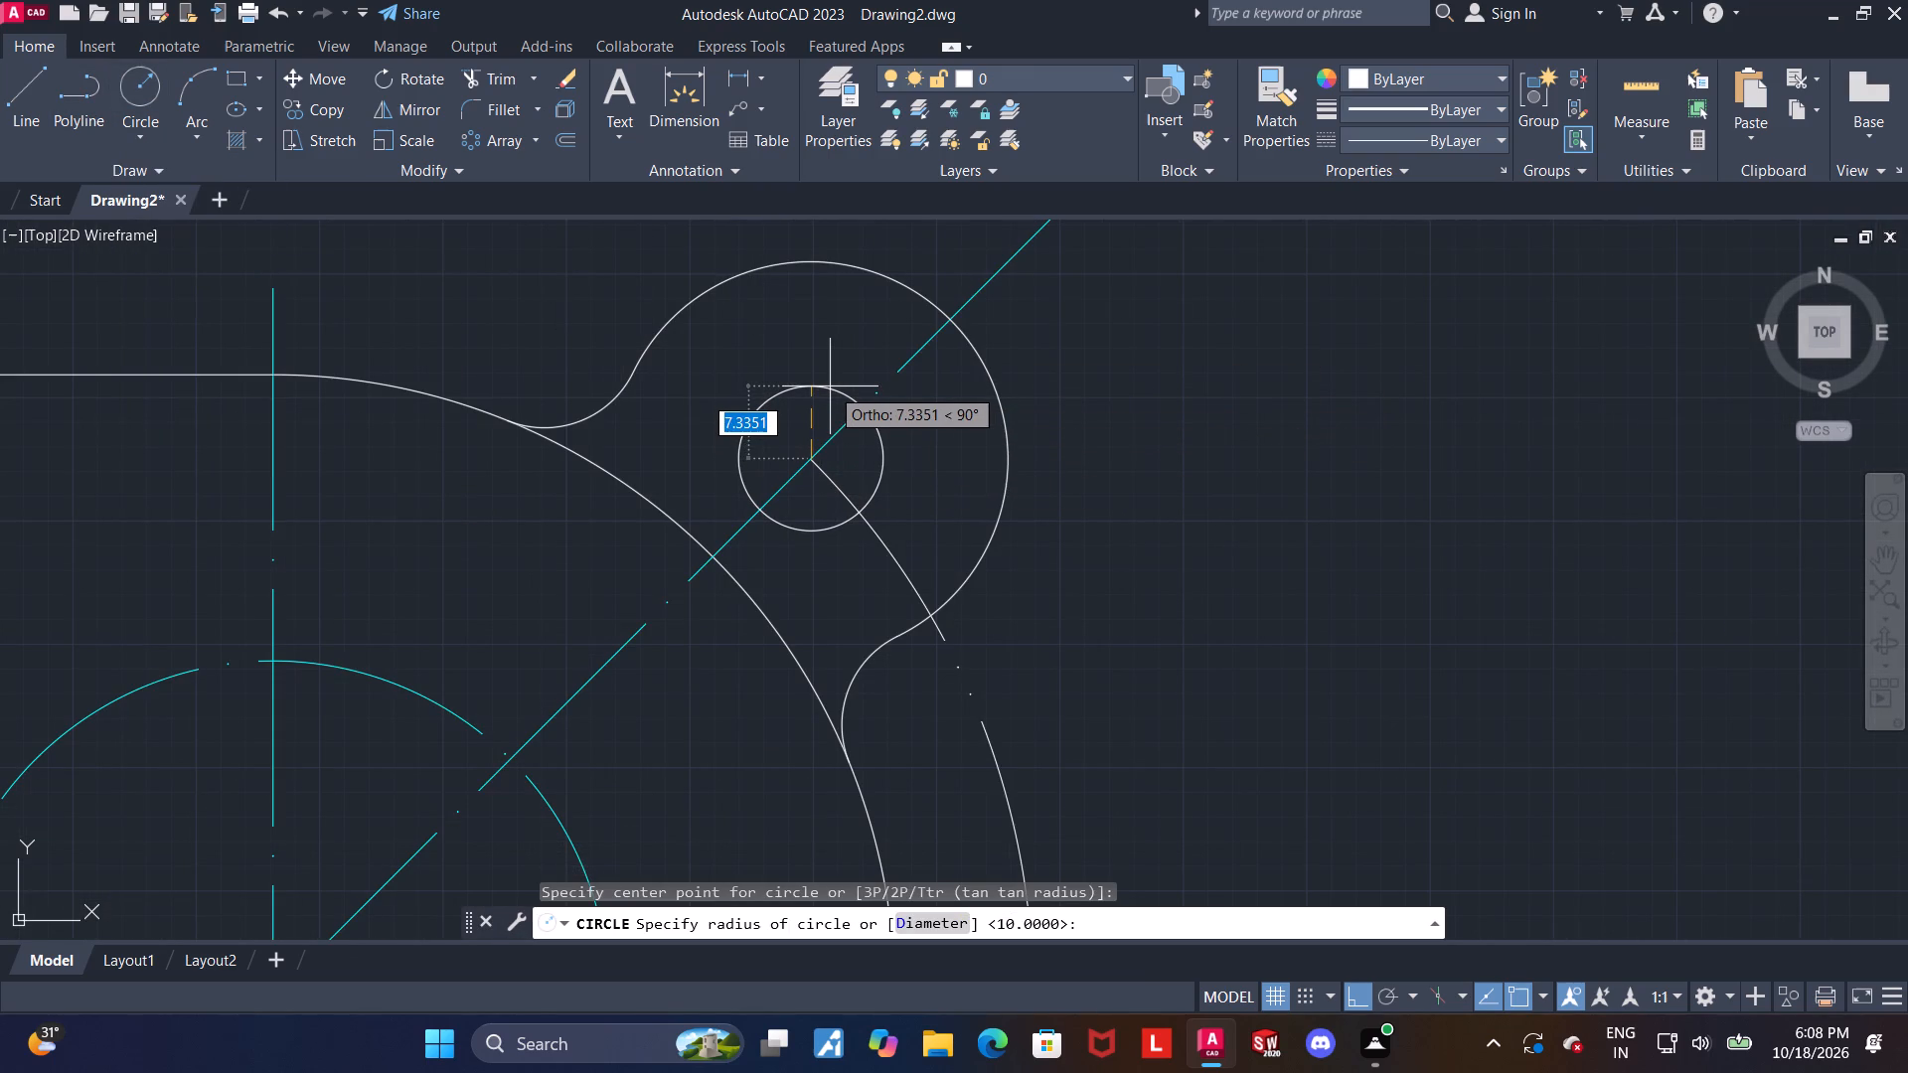
{"action": "key", "text": "d"}
{"action": "key", "text": "Return"}
{"action": "type", "text": "20"}
{"action": "key", "text": "Return"}
{"action": "key", "text": "Escape"}
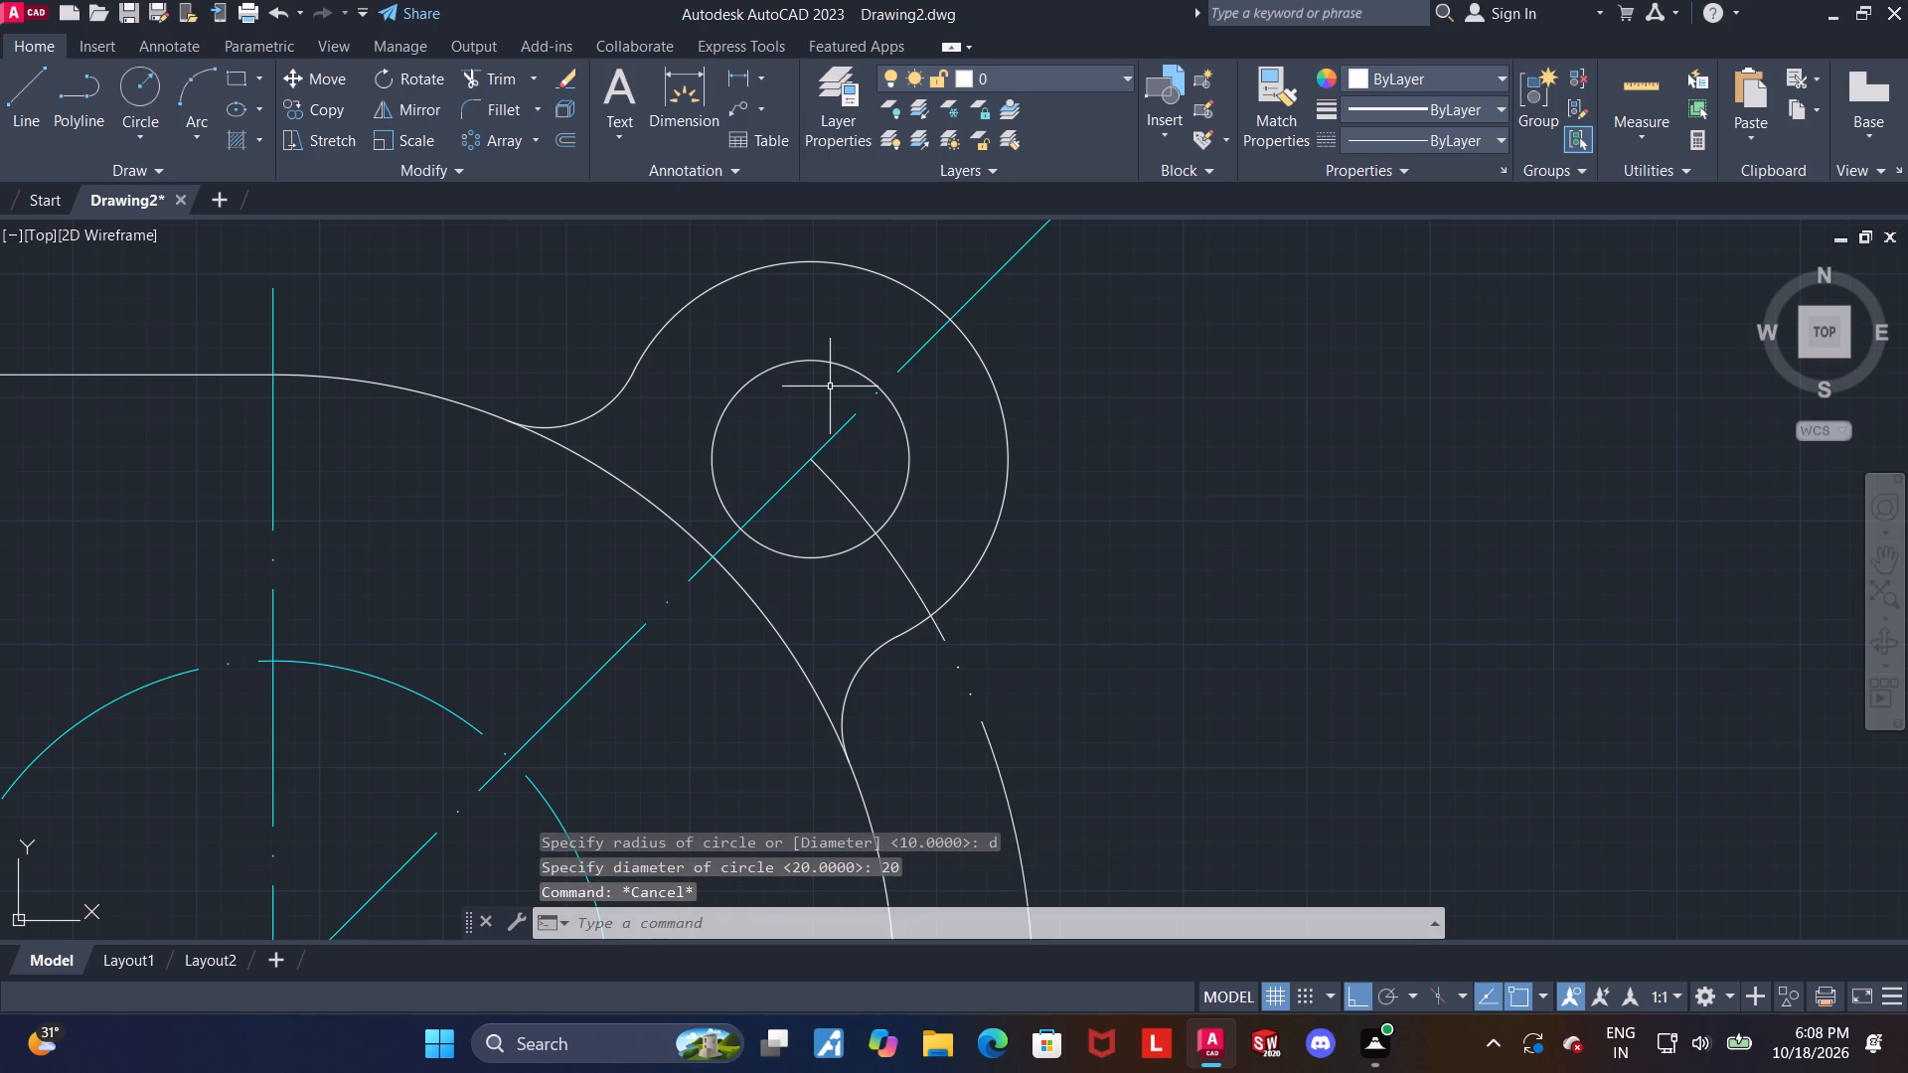
Start a circle centred where the vertical centreline crosses the top of the dash-dot construction circle.
{"action": "scroll", "coordinate": [824, 388], "scroll_direction": "down", "scroll_amount": 2}
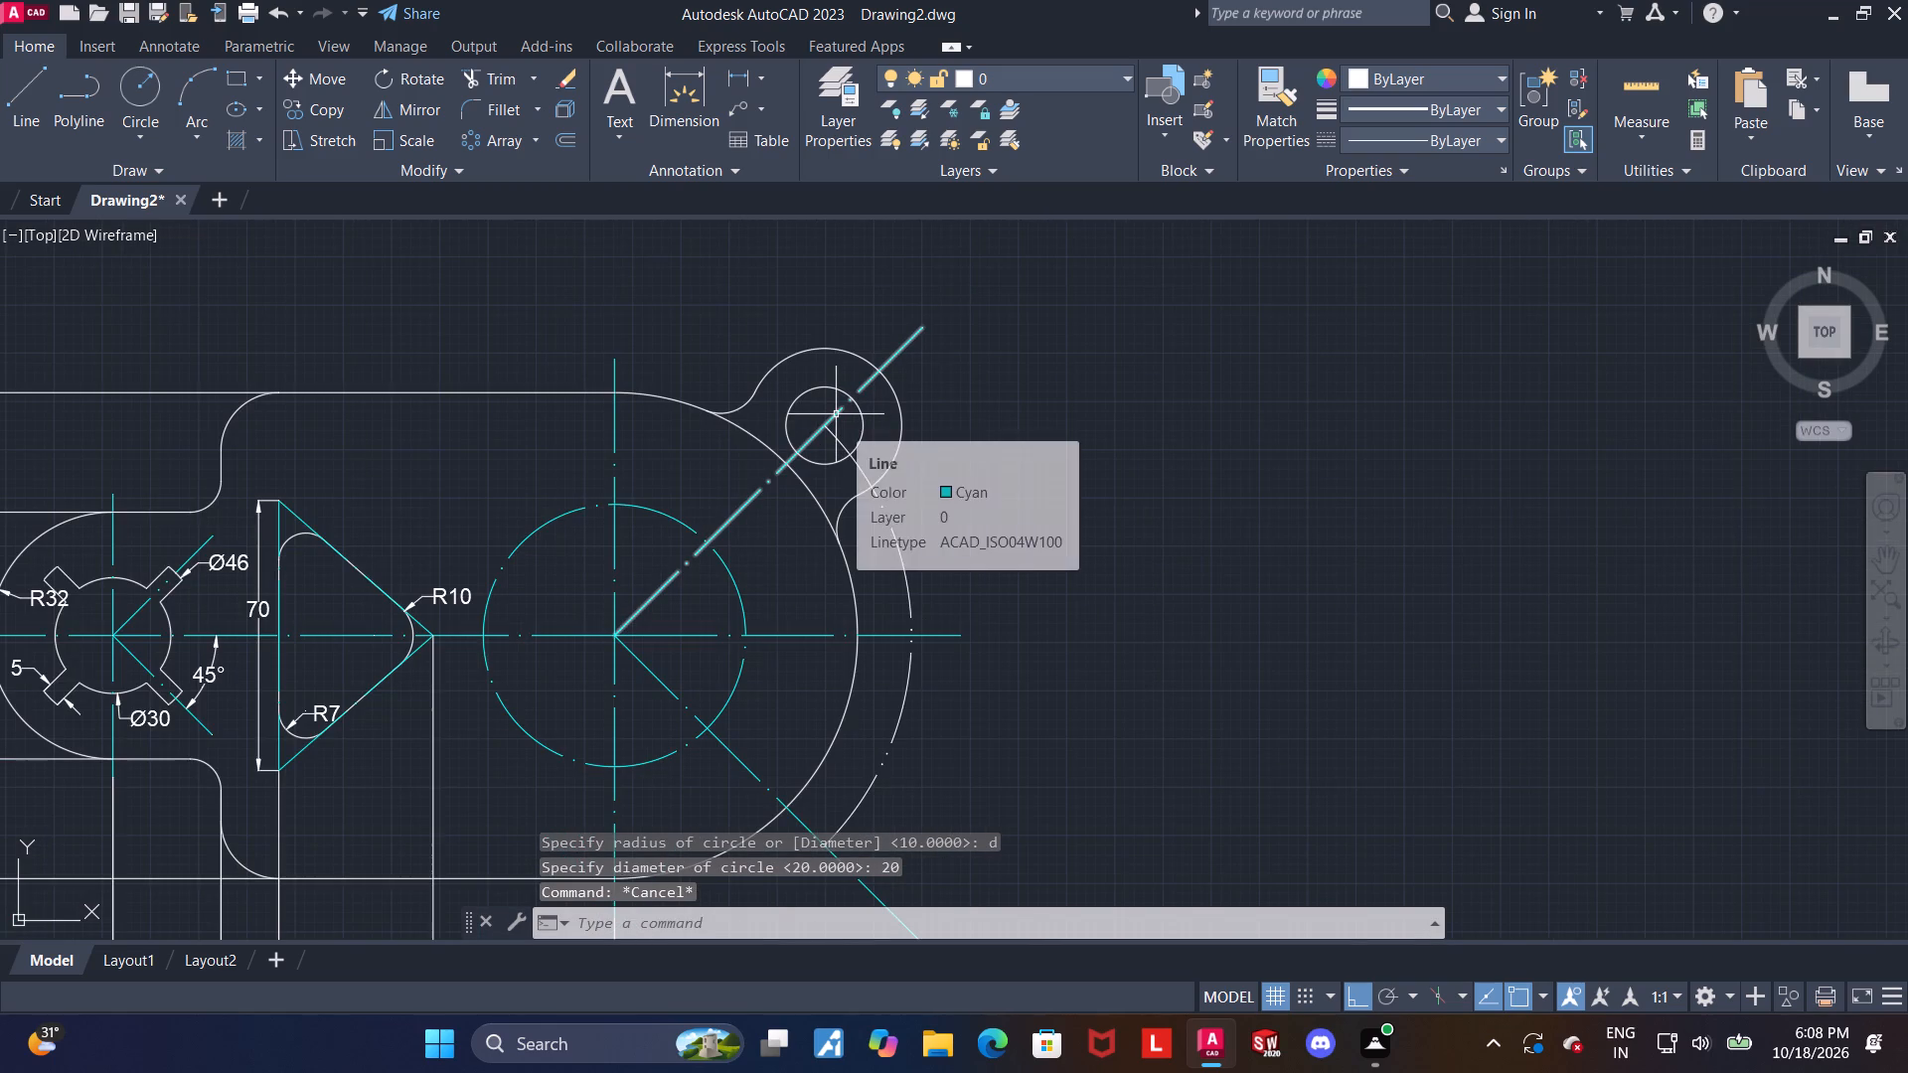
{"action": "scroll", "coordinate": [907, 472], "scroll_direction": "down", "scroll_amount": 1}
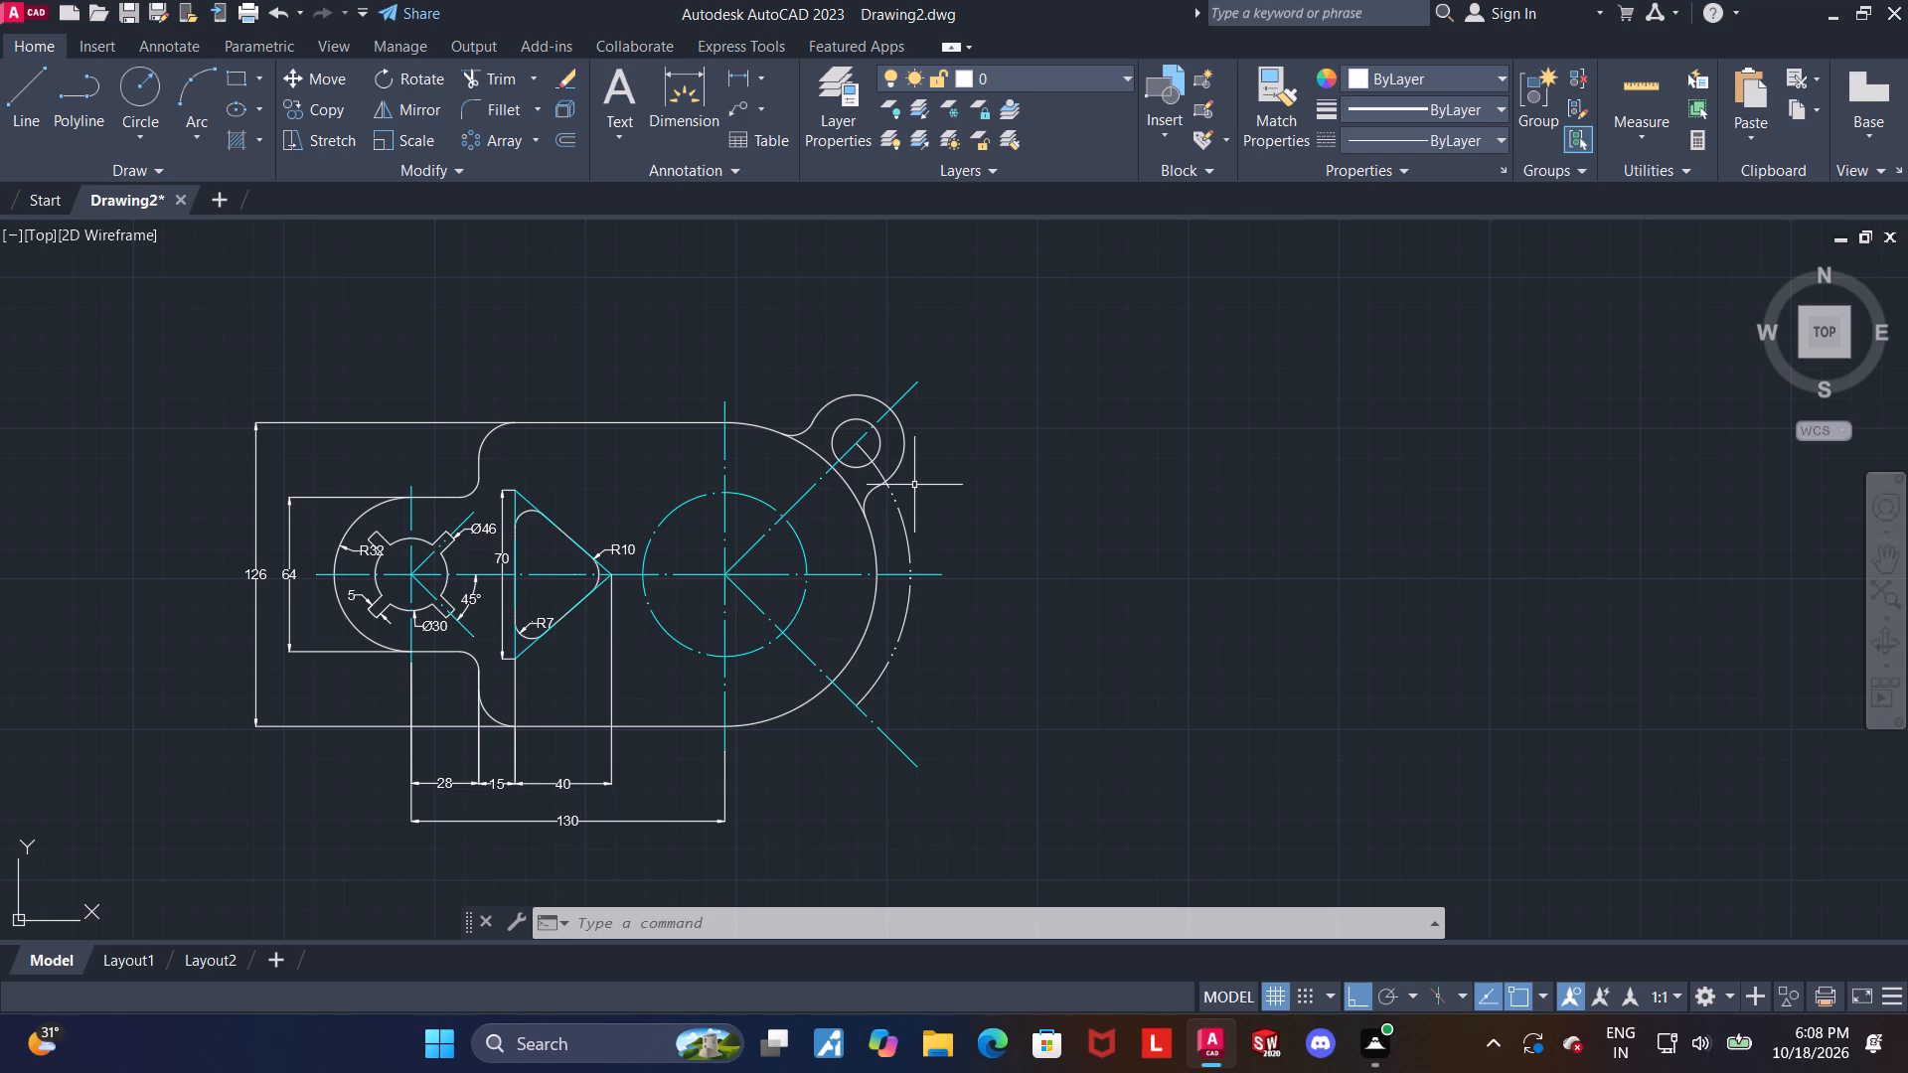
{"action": "scroll", "coordinate": [914, 485], "scroll_direction": "down", "scroll_amount": 1}
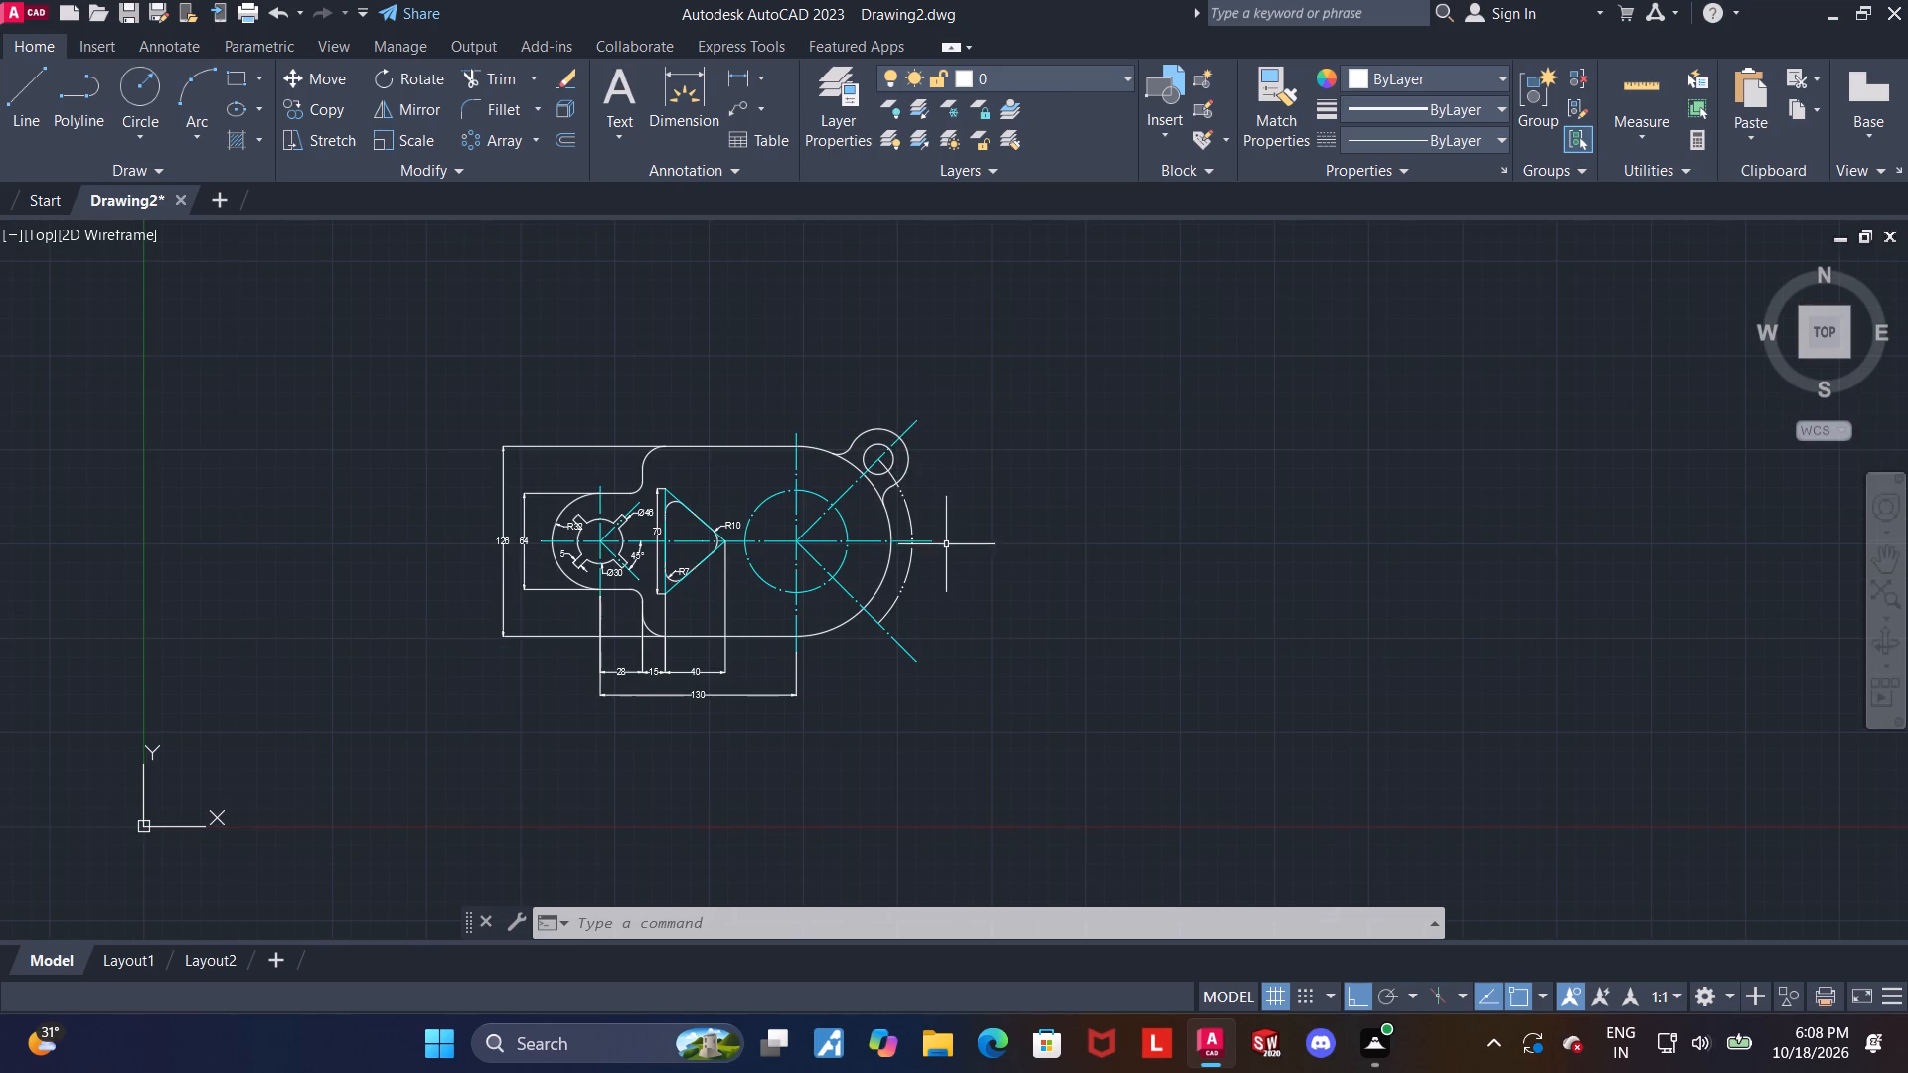
{"action": "scroll", "coordinate": [942, 545], "scroll_direction": "up", "scroll_amount": 1}
{"action": "key", "text": "Escape"}
{"action": "middle_click_drag", "start_coordinate": [959, 490], "coordinate": [1004, 498]}
{"action": "scroll", "coordinate": [997, 493], "scroll_direction": "up", "scroll_amount": 1}
{"action": "key", "text": "Escape"}
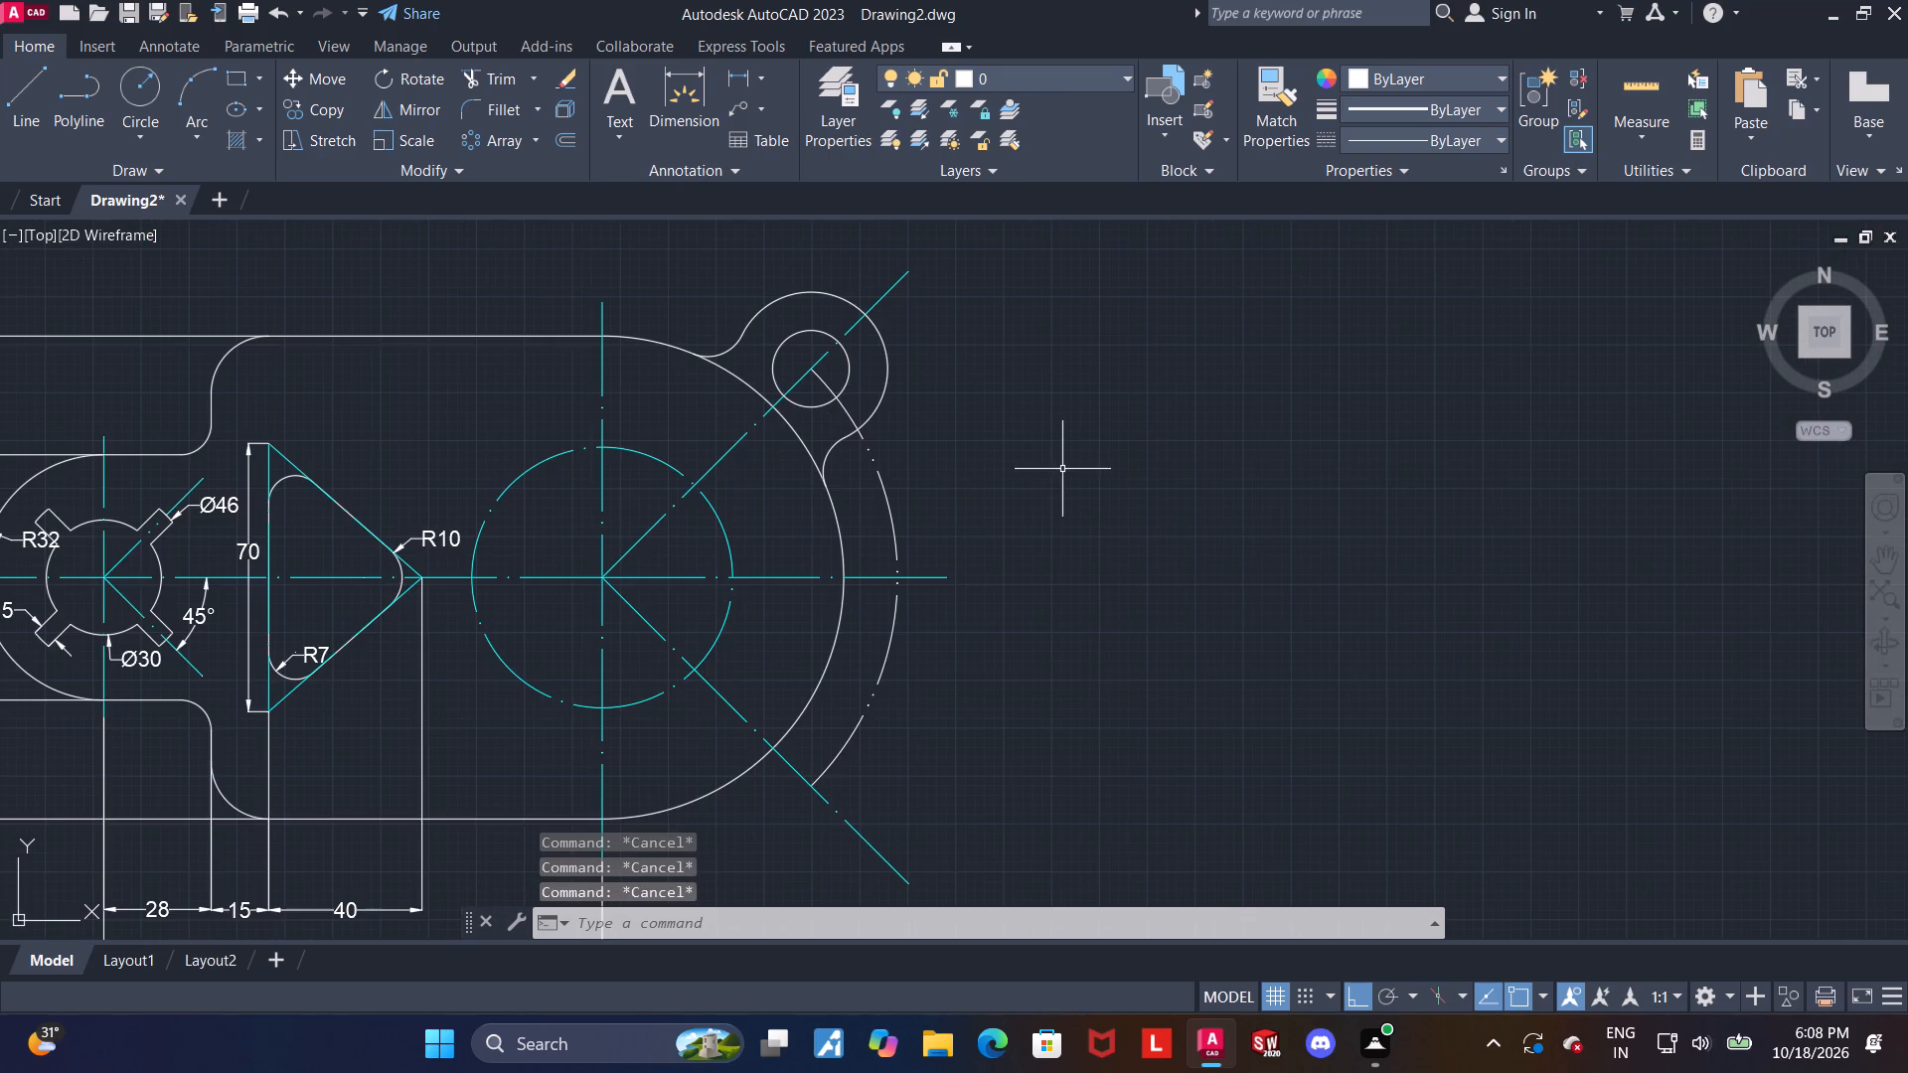
{"action": "middle_click_drag", "start_coordinate": [1064, 467], "coordinate": [1196, 437]}
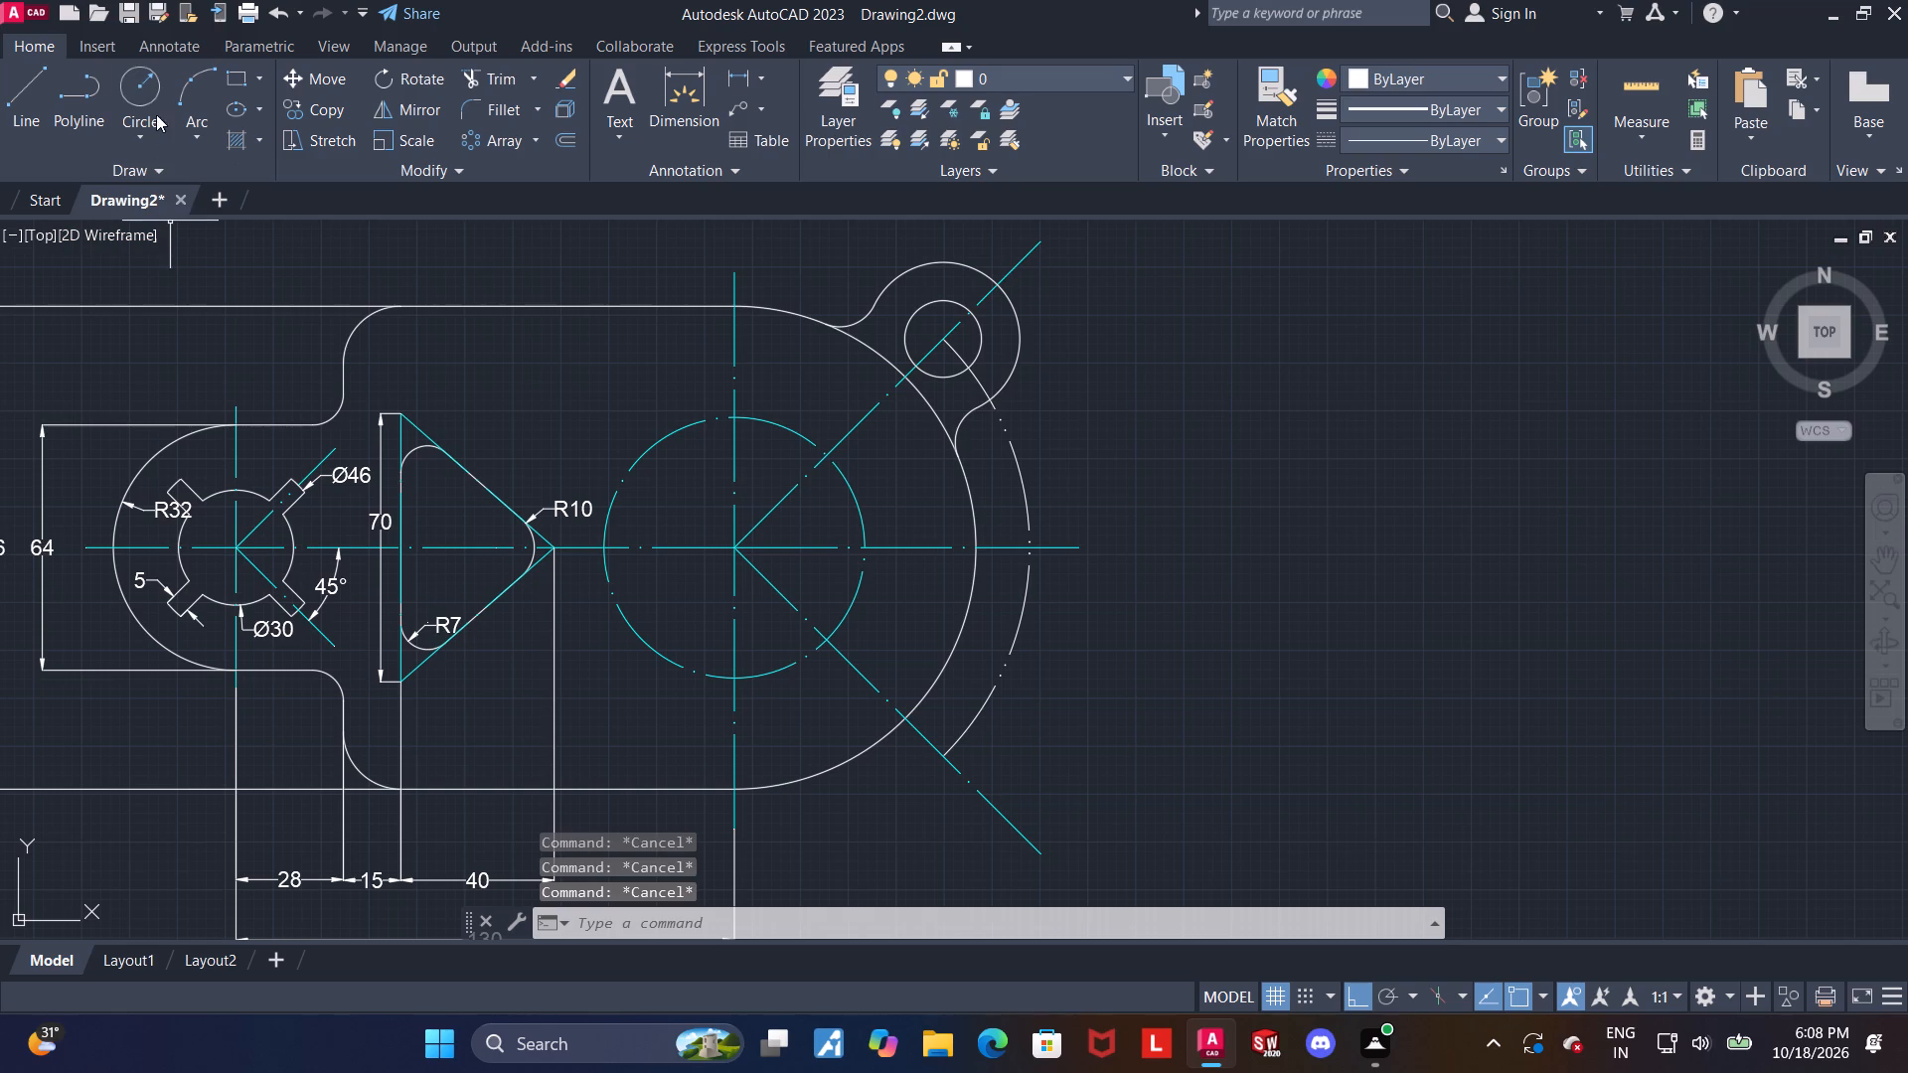
{"action": "left_click", "coordinate": [141, 83]}
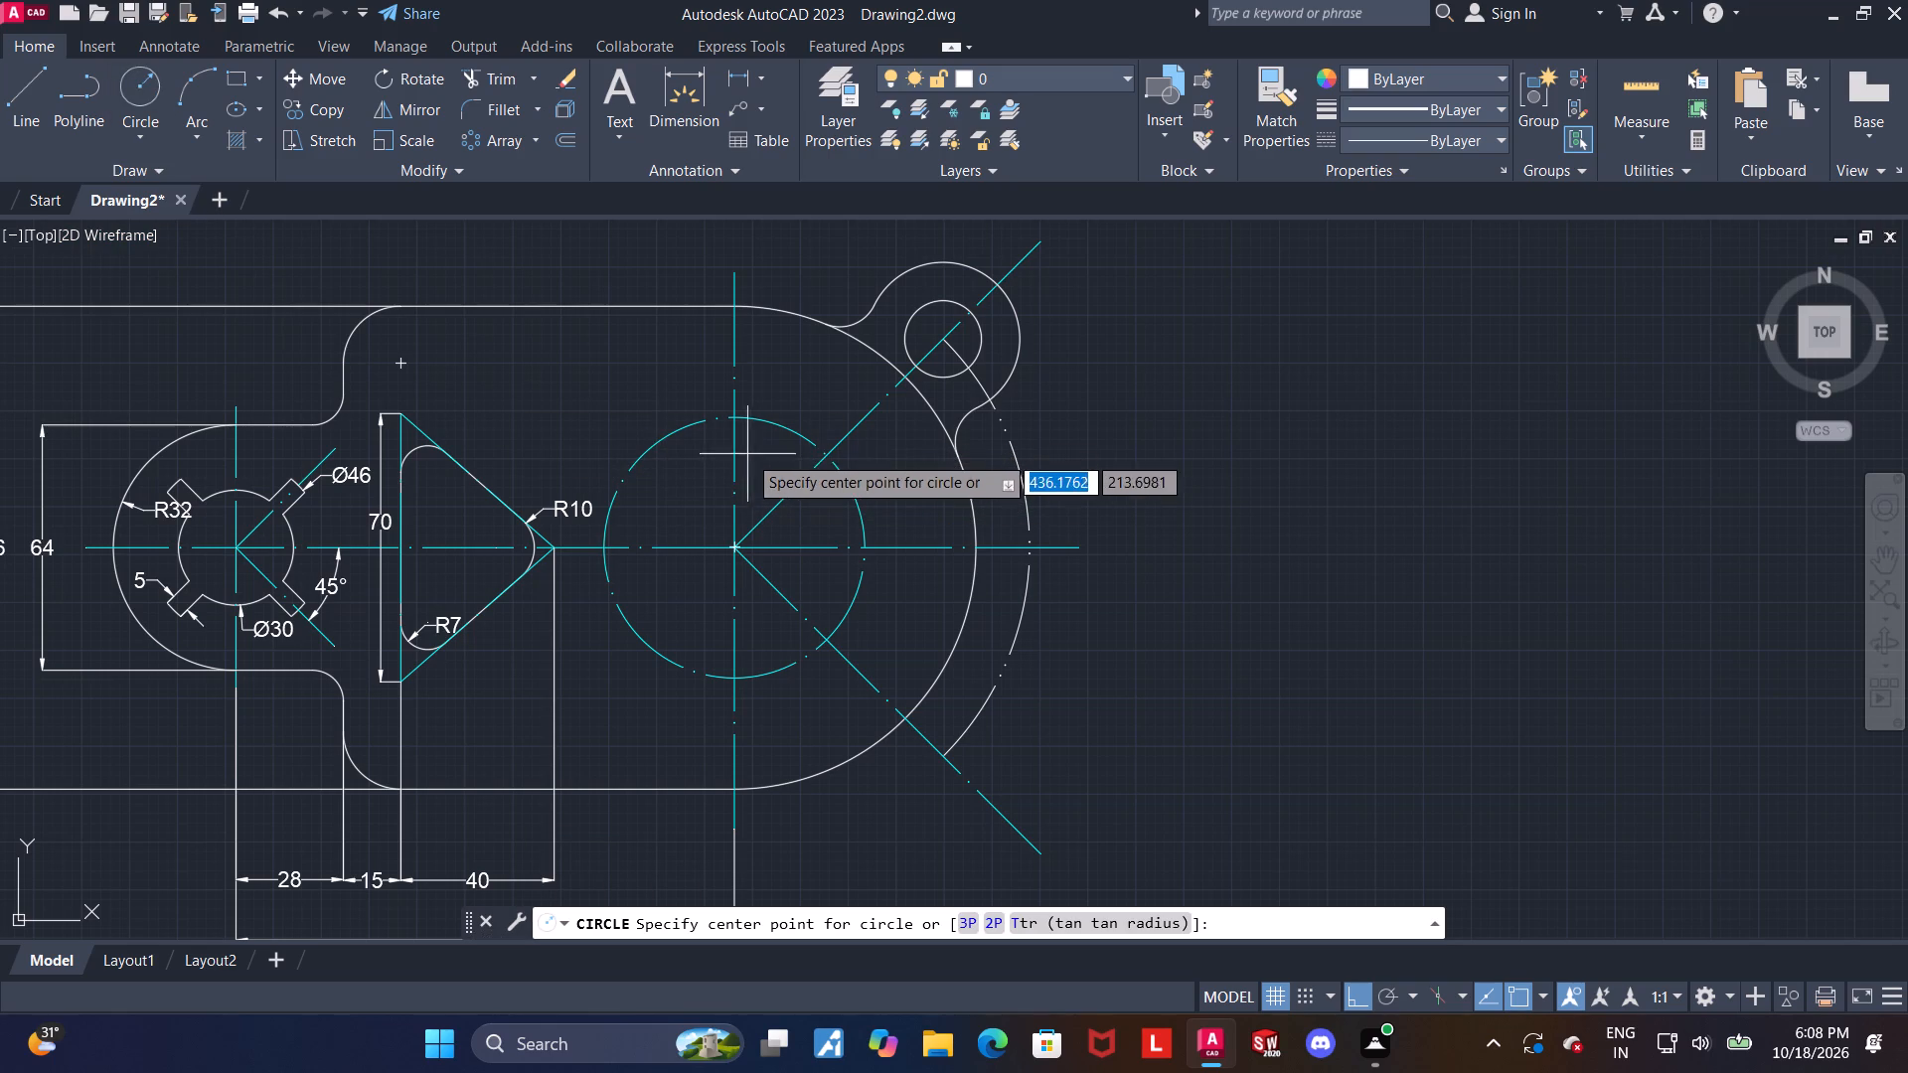
{"action": "left_click", "coordinate": [736, 420]}
{"action": "scroll", "coordinate": [736, 420], "scroll_direction": "up", "scroll_amount": 1}
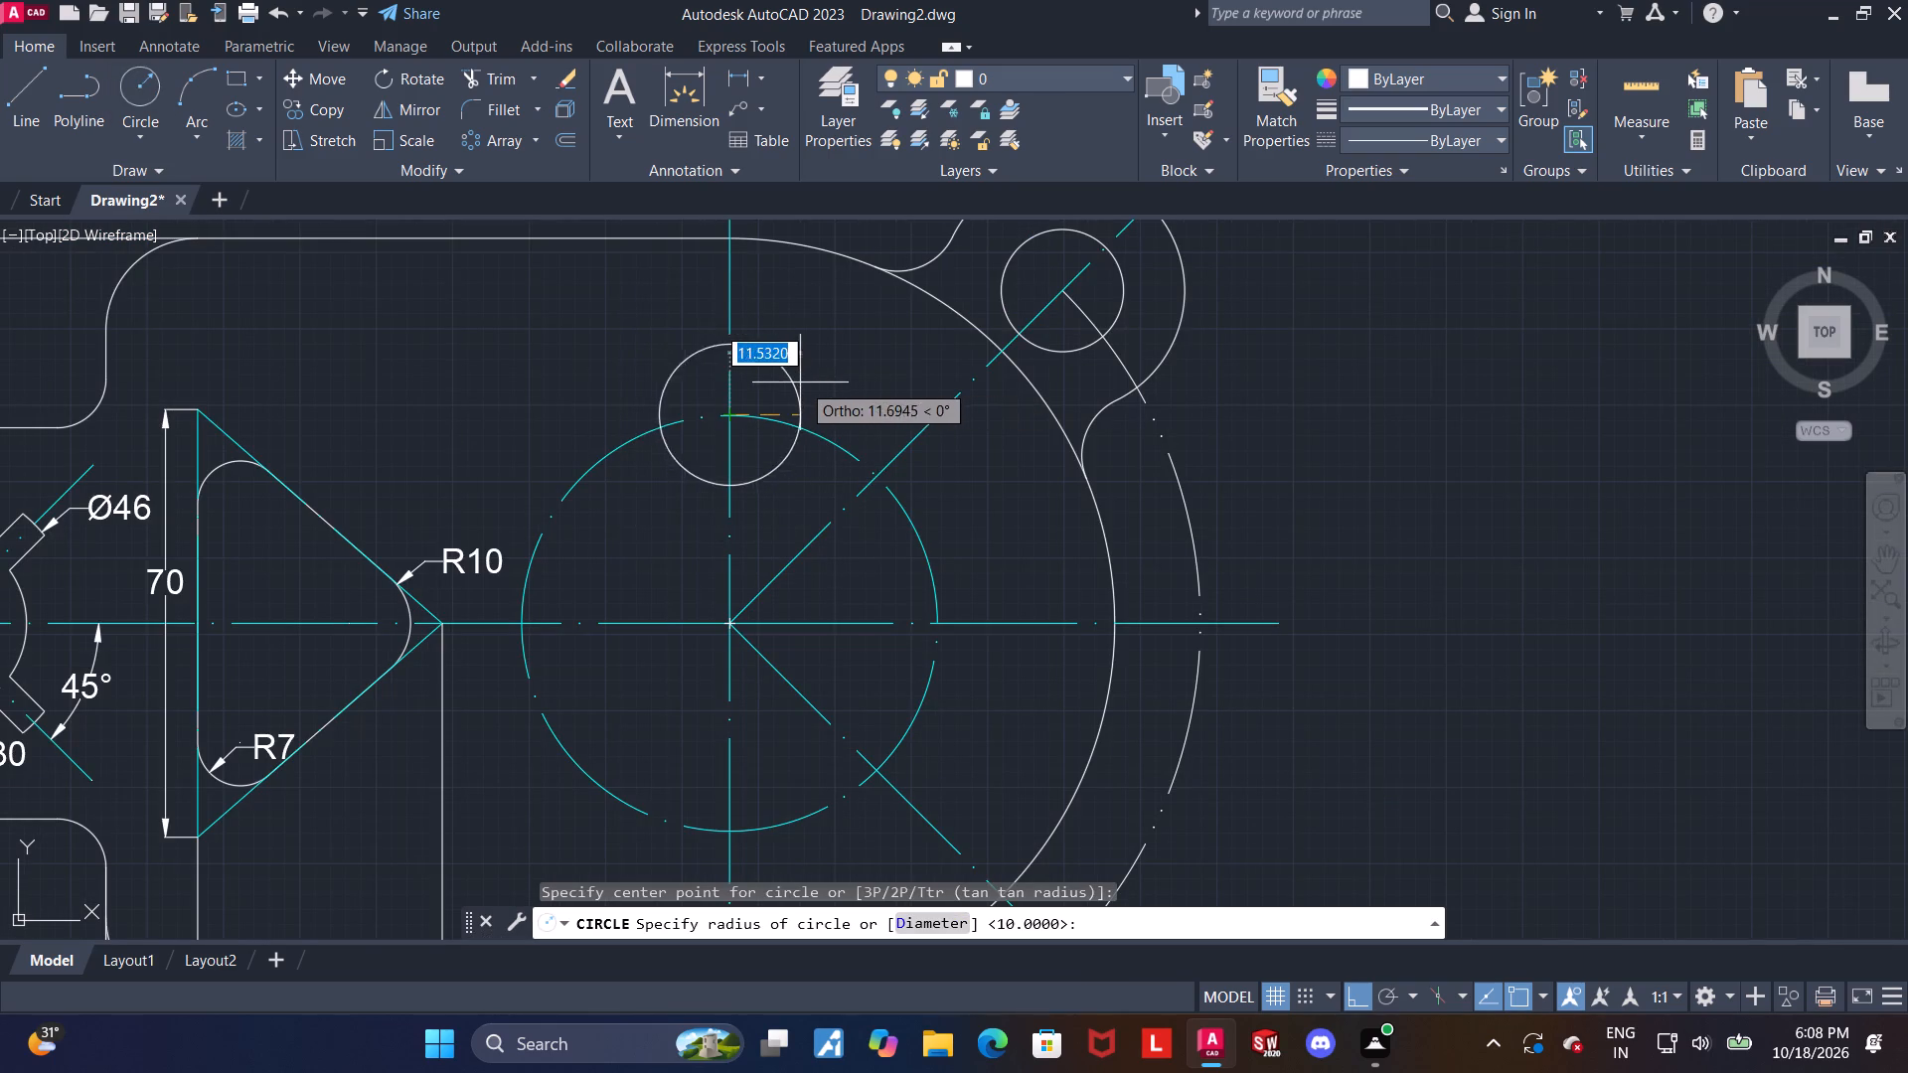
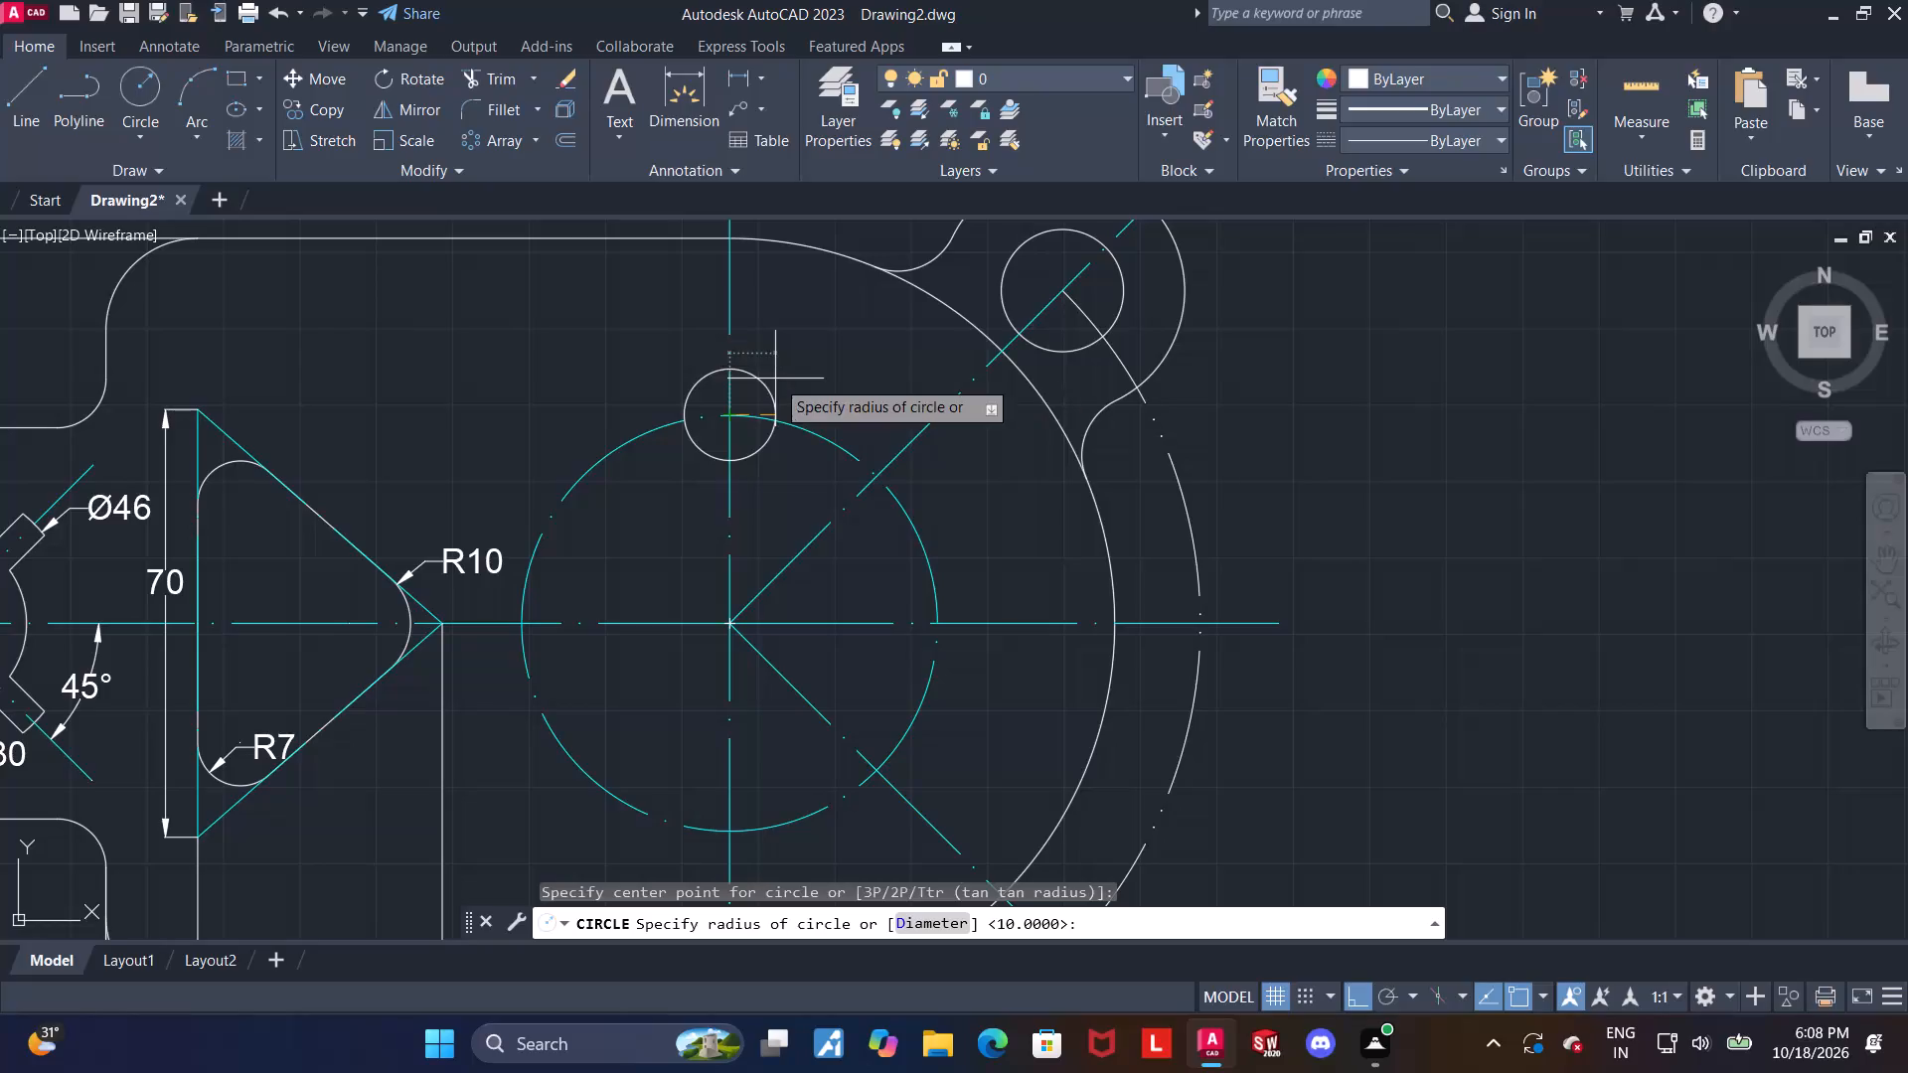
Complete the circle at the top of the dash-dot construction circle with a diameter of 16.
{"action": "type", "text": "16"}
{"action": "key", "text": "Return"}
{"action": "key", "text": "Escape"}
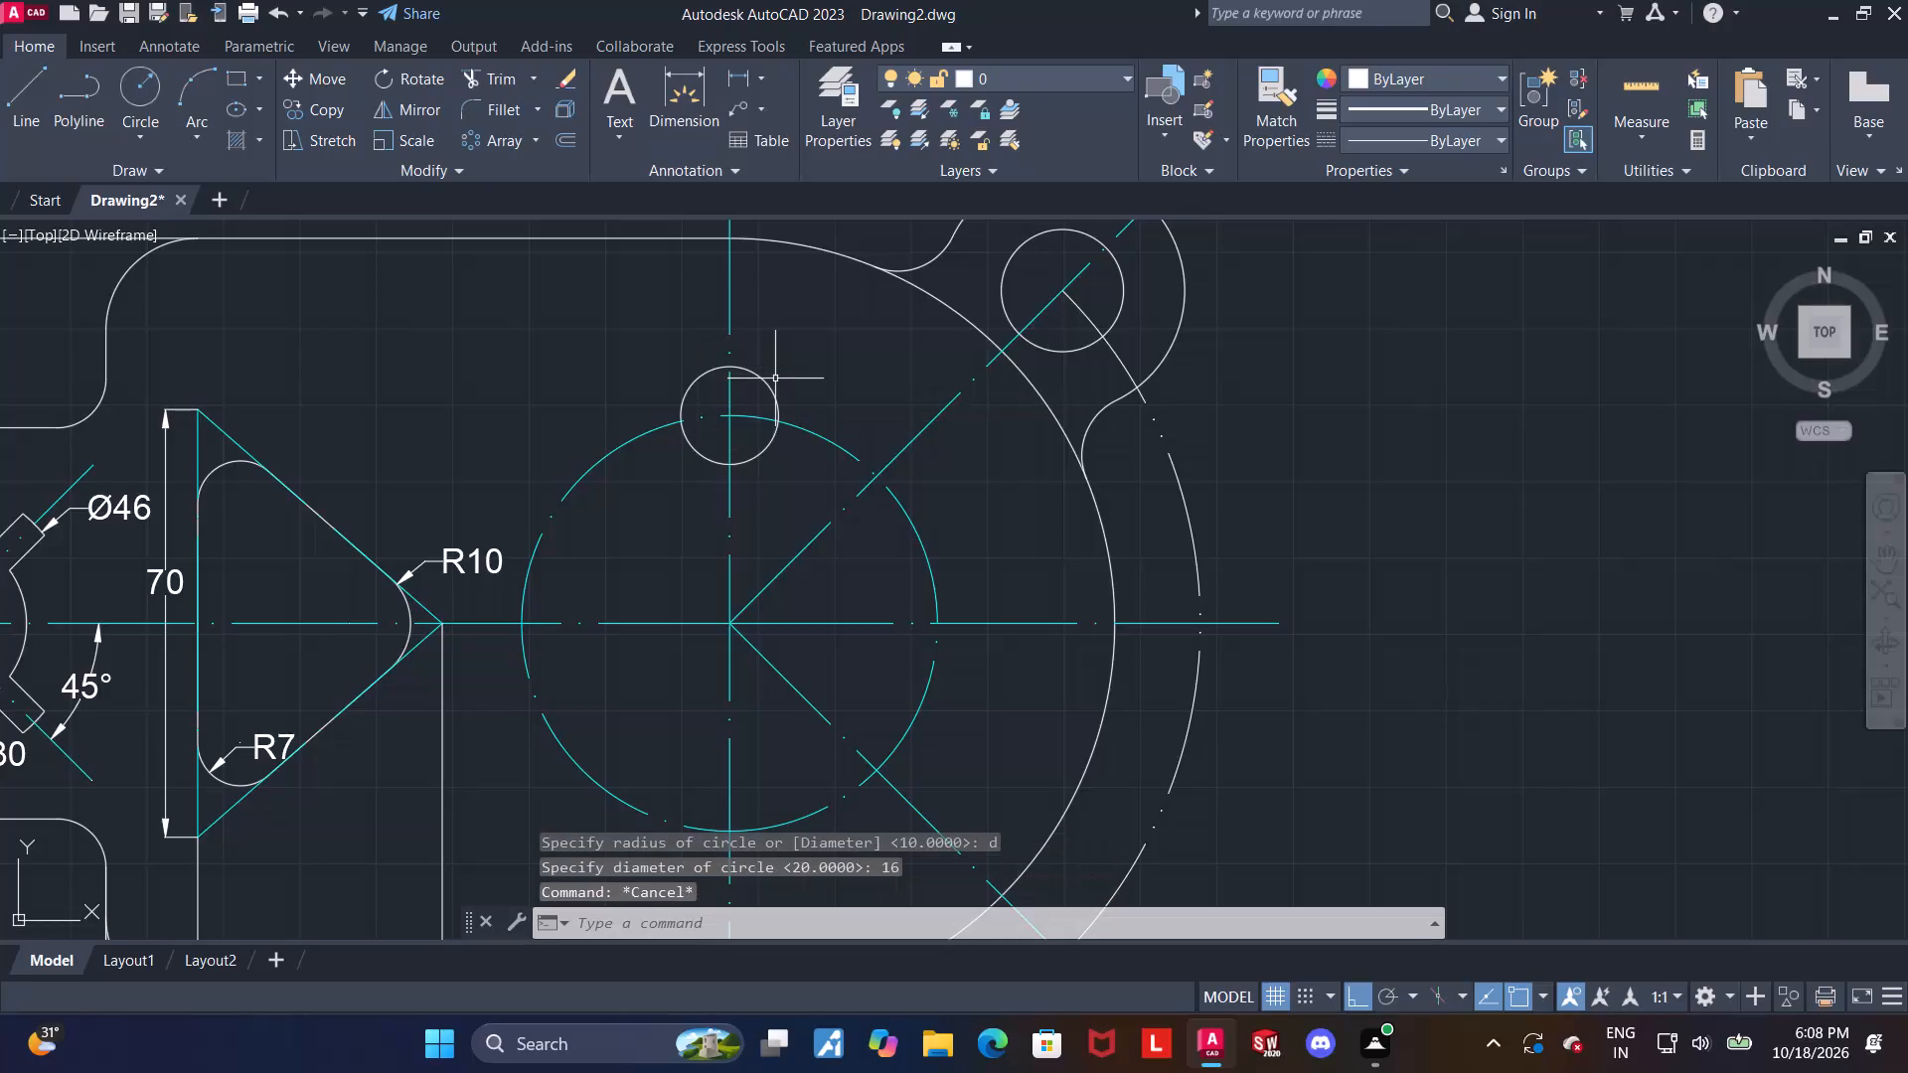
{"action": "scroll", "coordinate": [775, 379], "scroll_direction": "down", "scroll_amount": 1}
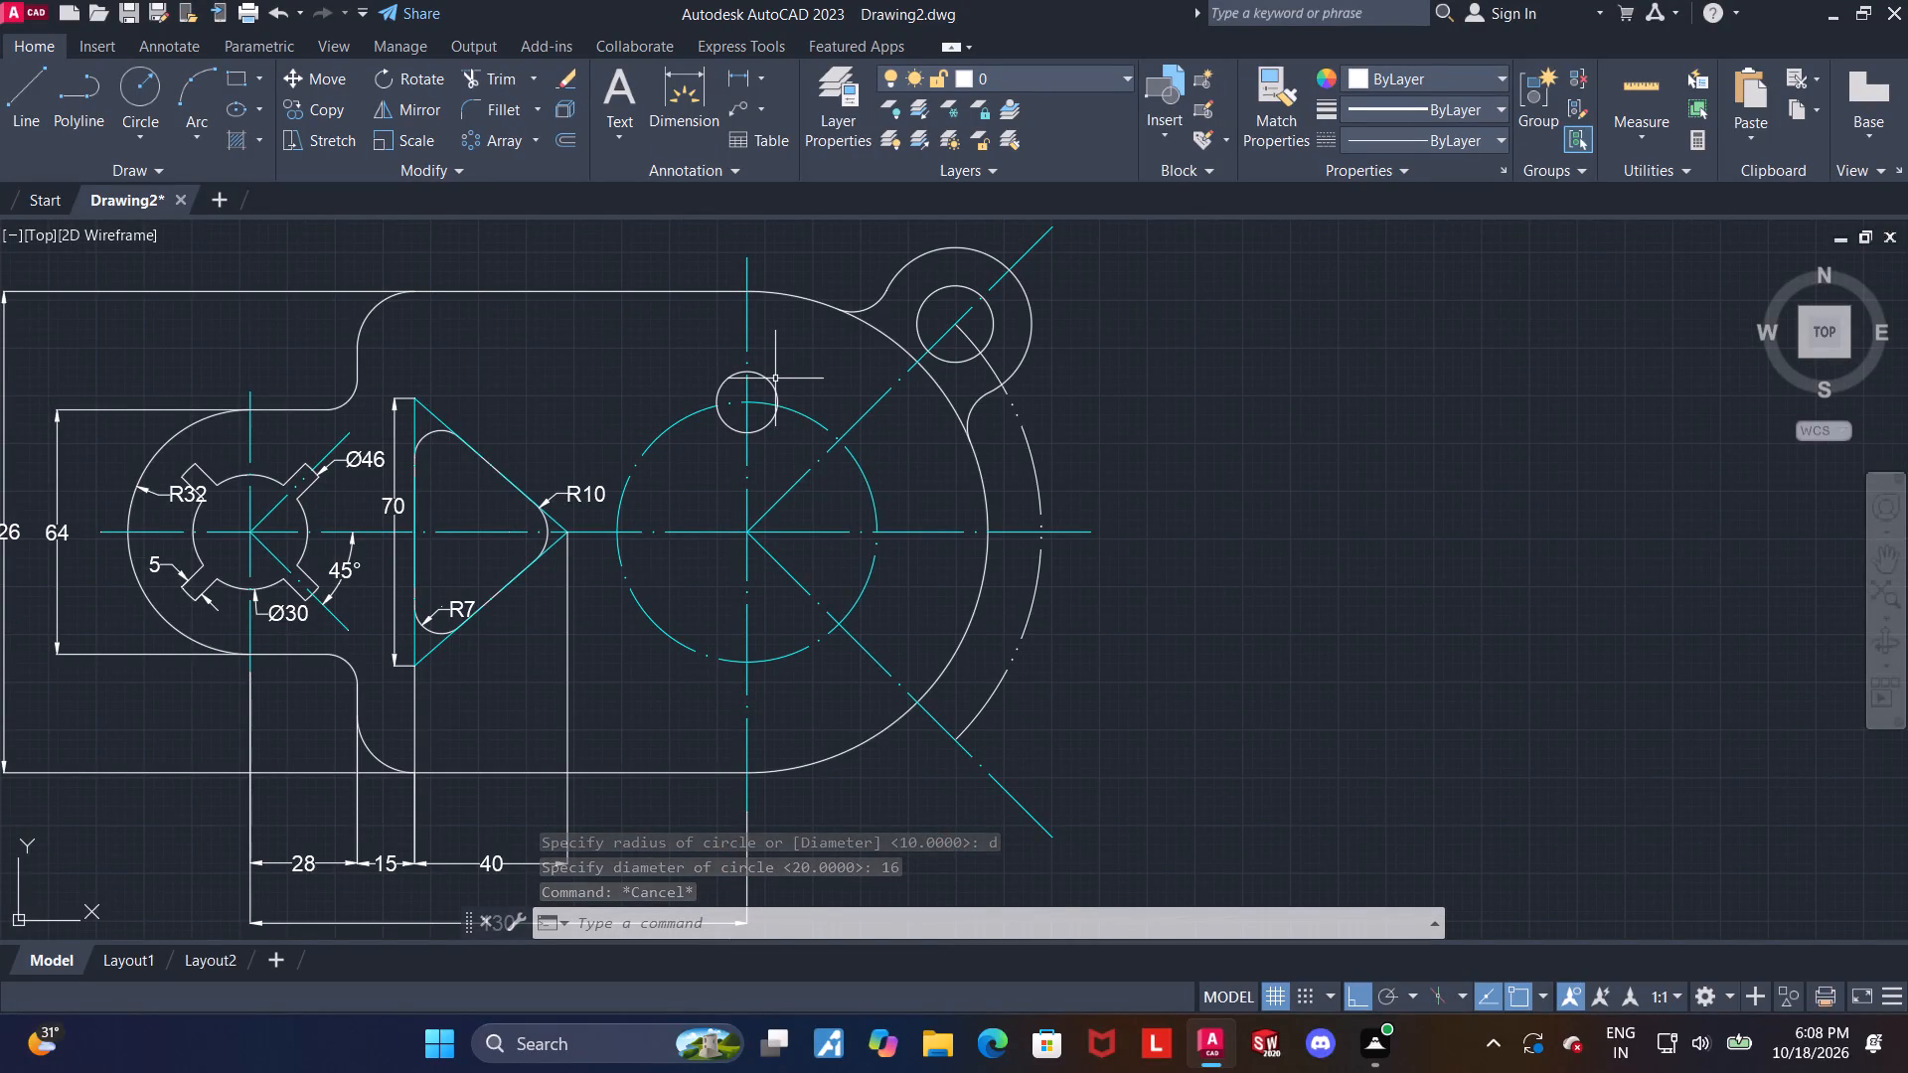
{"action": "scroll", "coordinate": [775, 379], "scroll_direction": "up", "scroll_amount": 1}
{"action": "scroll", "coordinate": [683, 401], "scroll_direction": "down", "scroll_amount": 1}
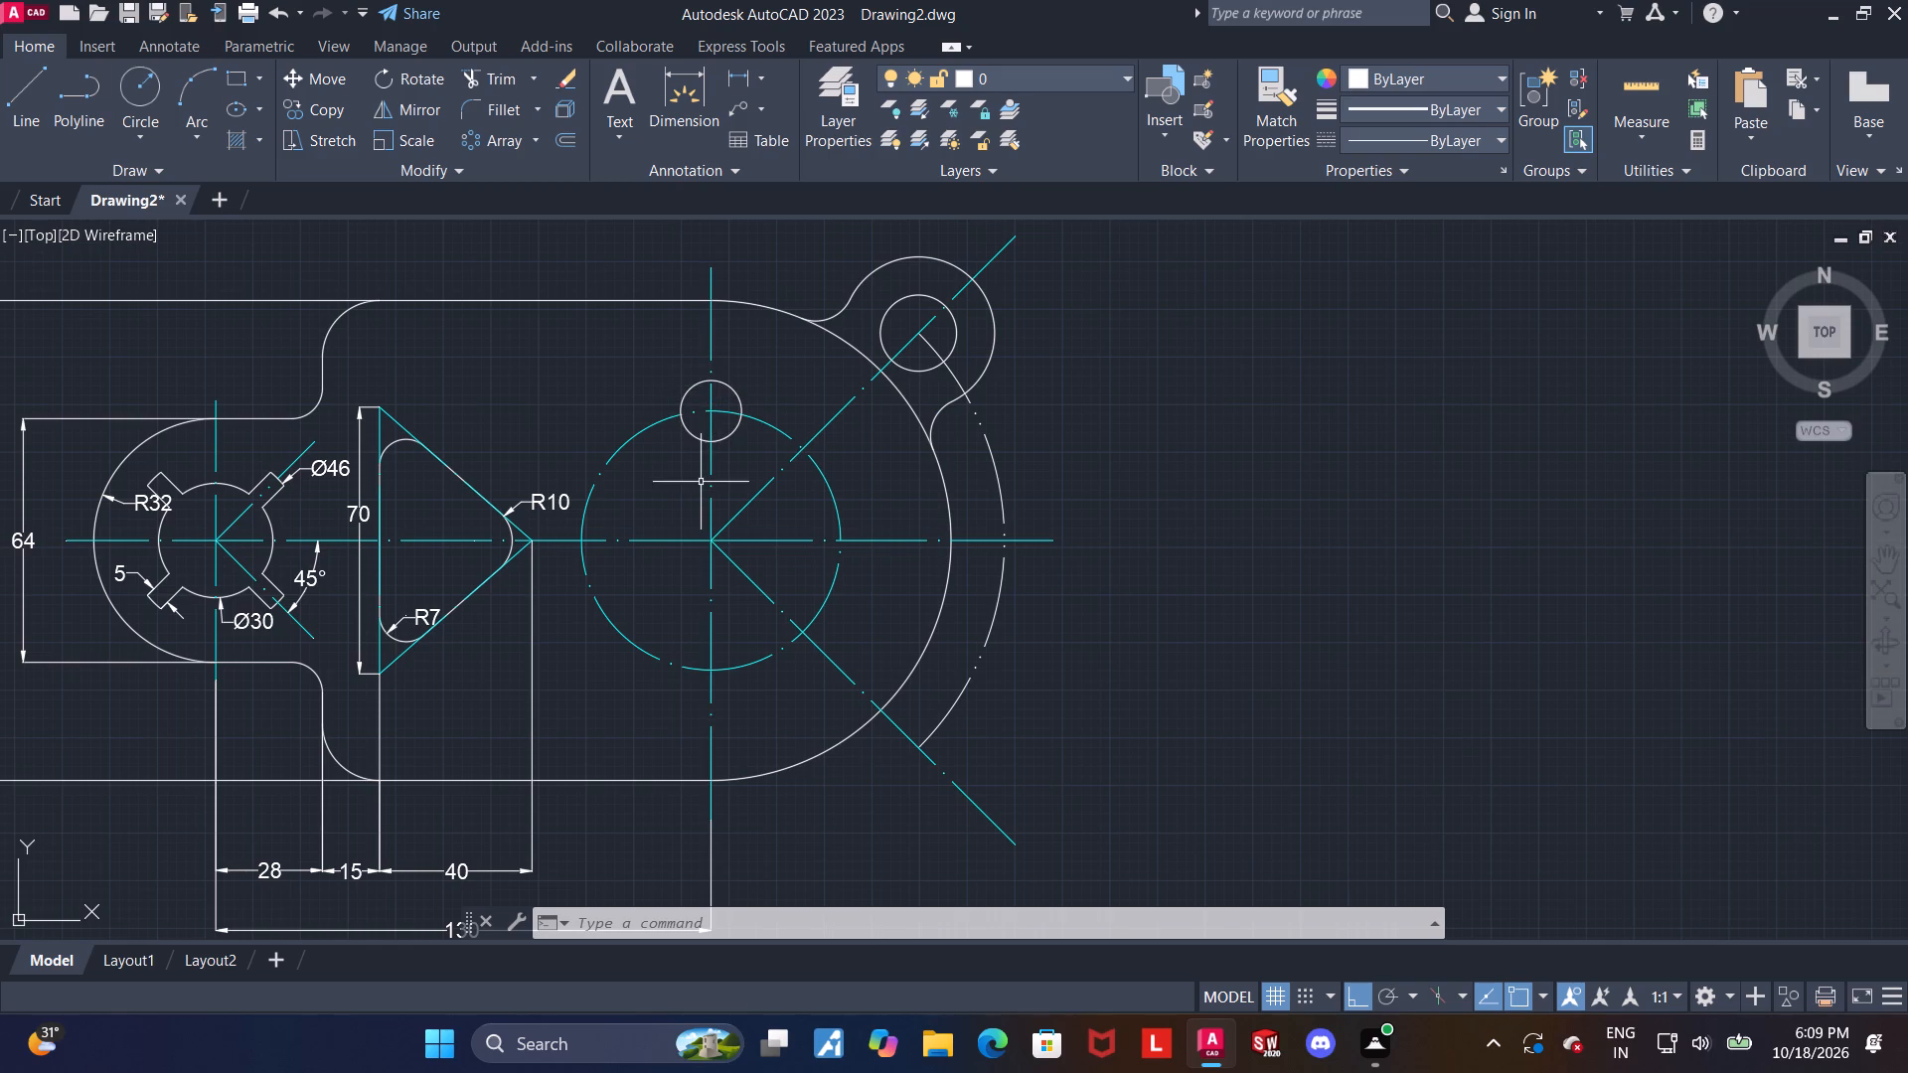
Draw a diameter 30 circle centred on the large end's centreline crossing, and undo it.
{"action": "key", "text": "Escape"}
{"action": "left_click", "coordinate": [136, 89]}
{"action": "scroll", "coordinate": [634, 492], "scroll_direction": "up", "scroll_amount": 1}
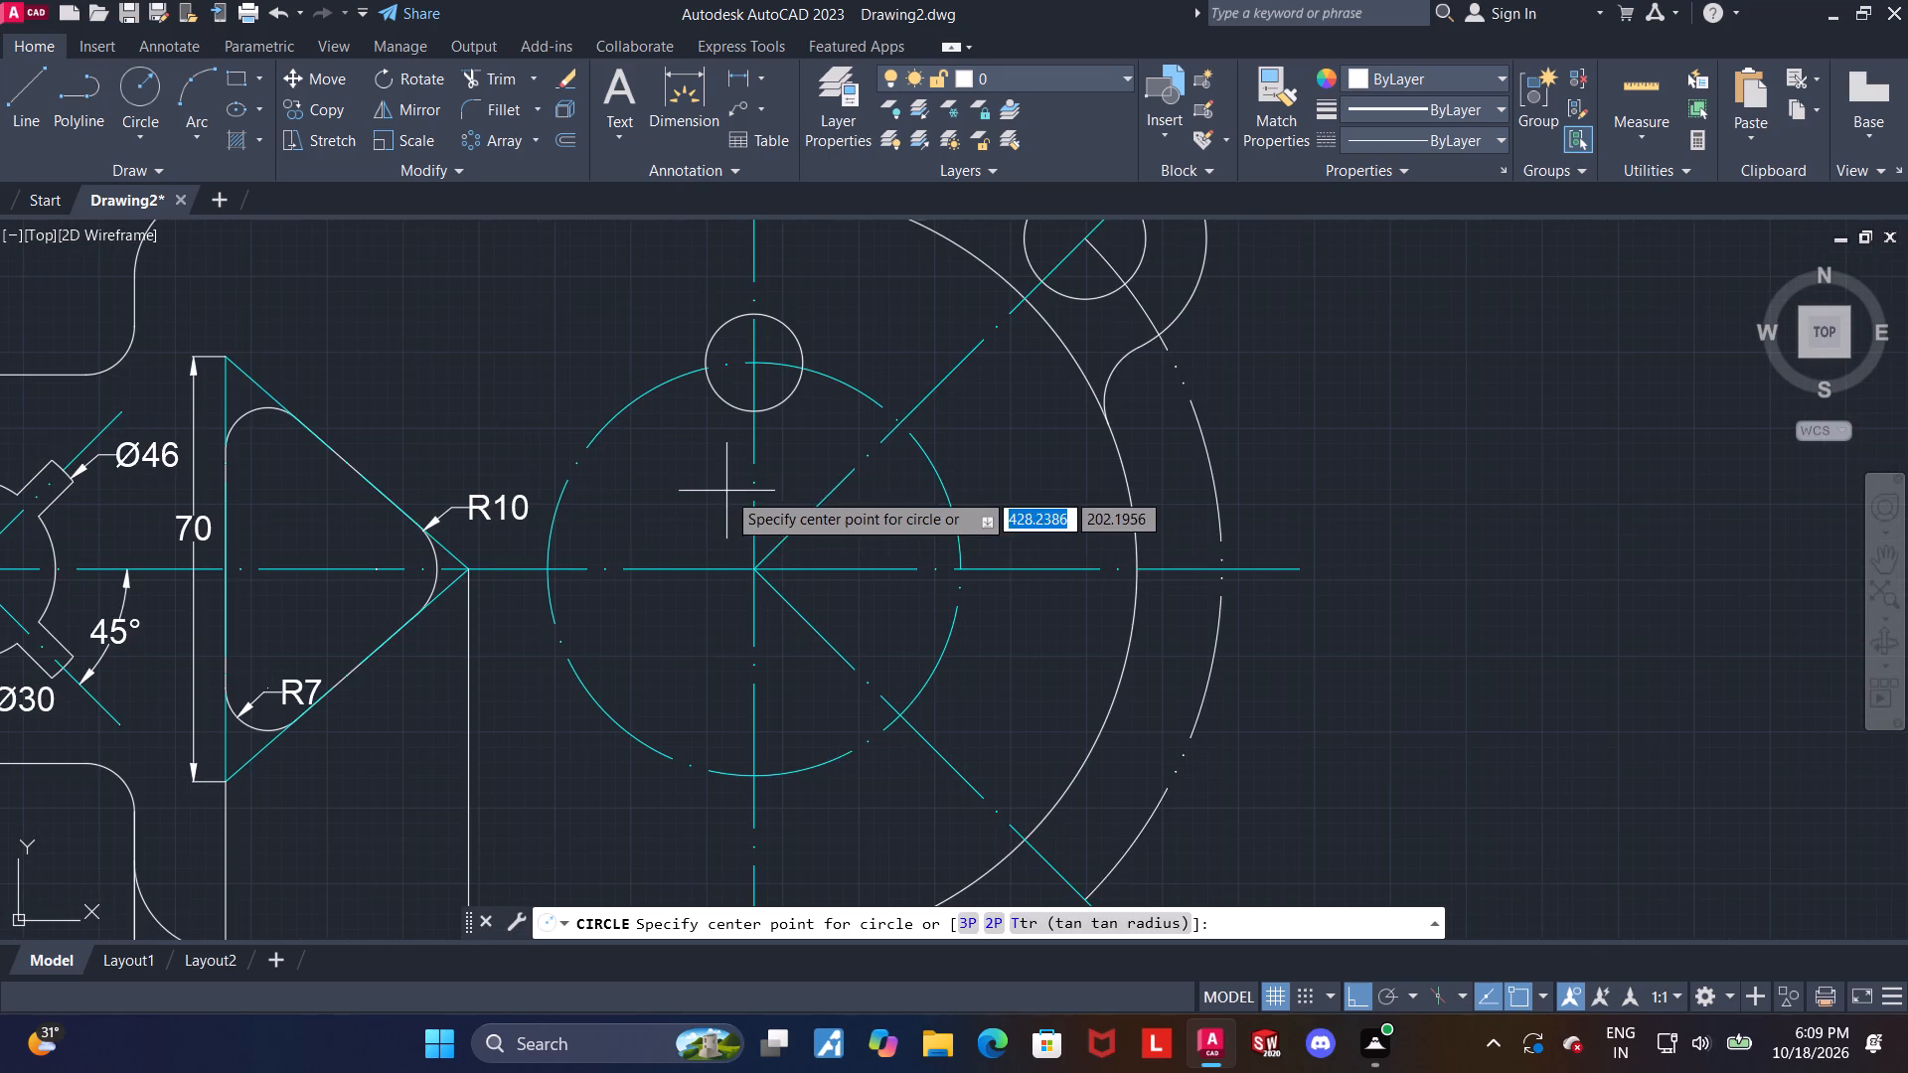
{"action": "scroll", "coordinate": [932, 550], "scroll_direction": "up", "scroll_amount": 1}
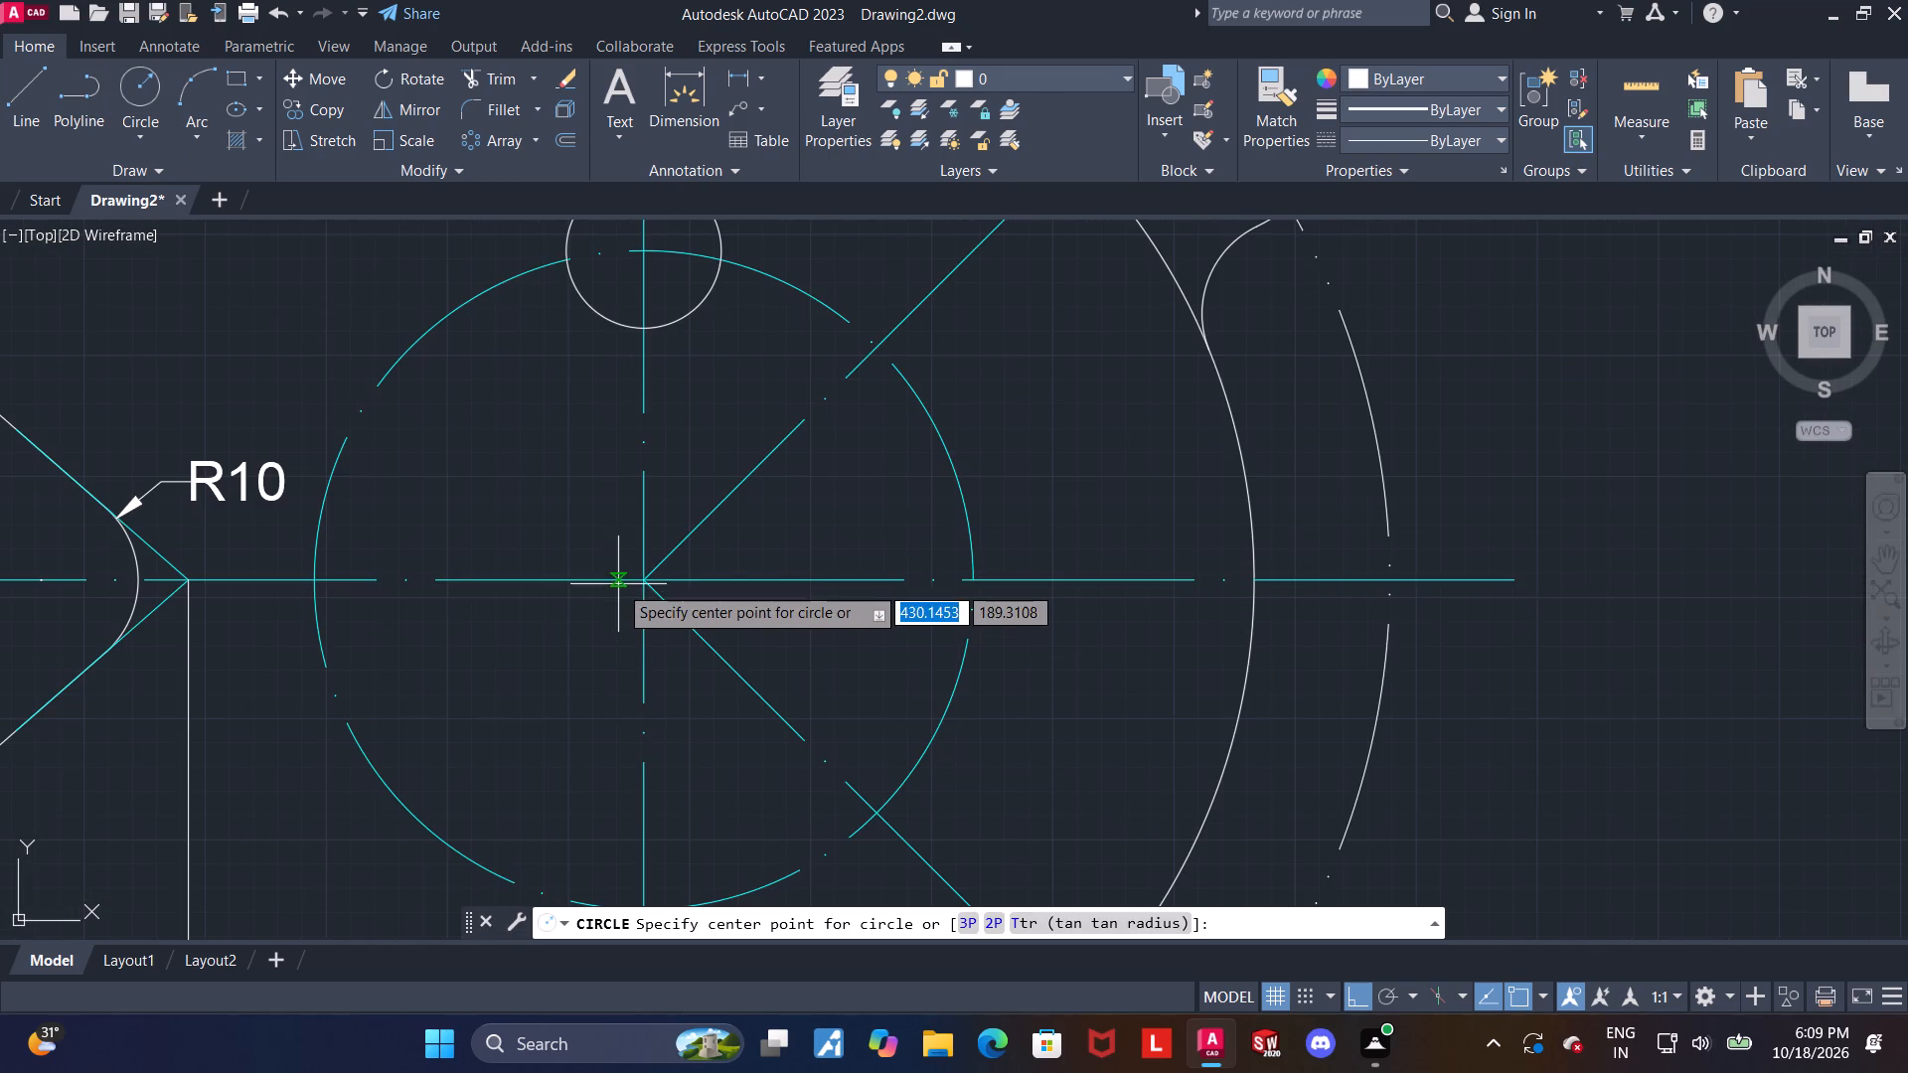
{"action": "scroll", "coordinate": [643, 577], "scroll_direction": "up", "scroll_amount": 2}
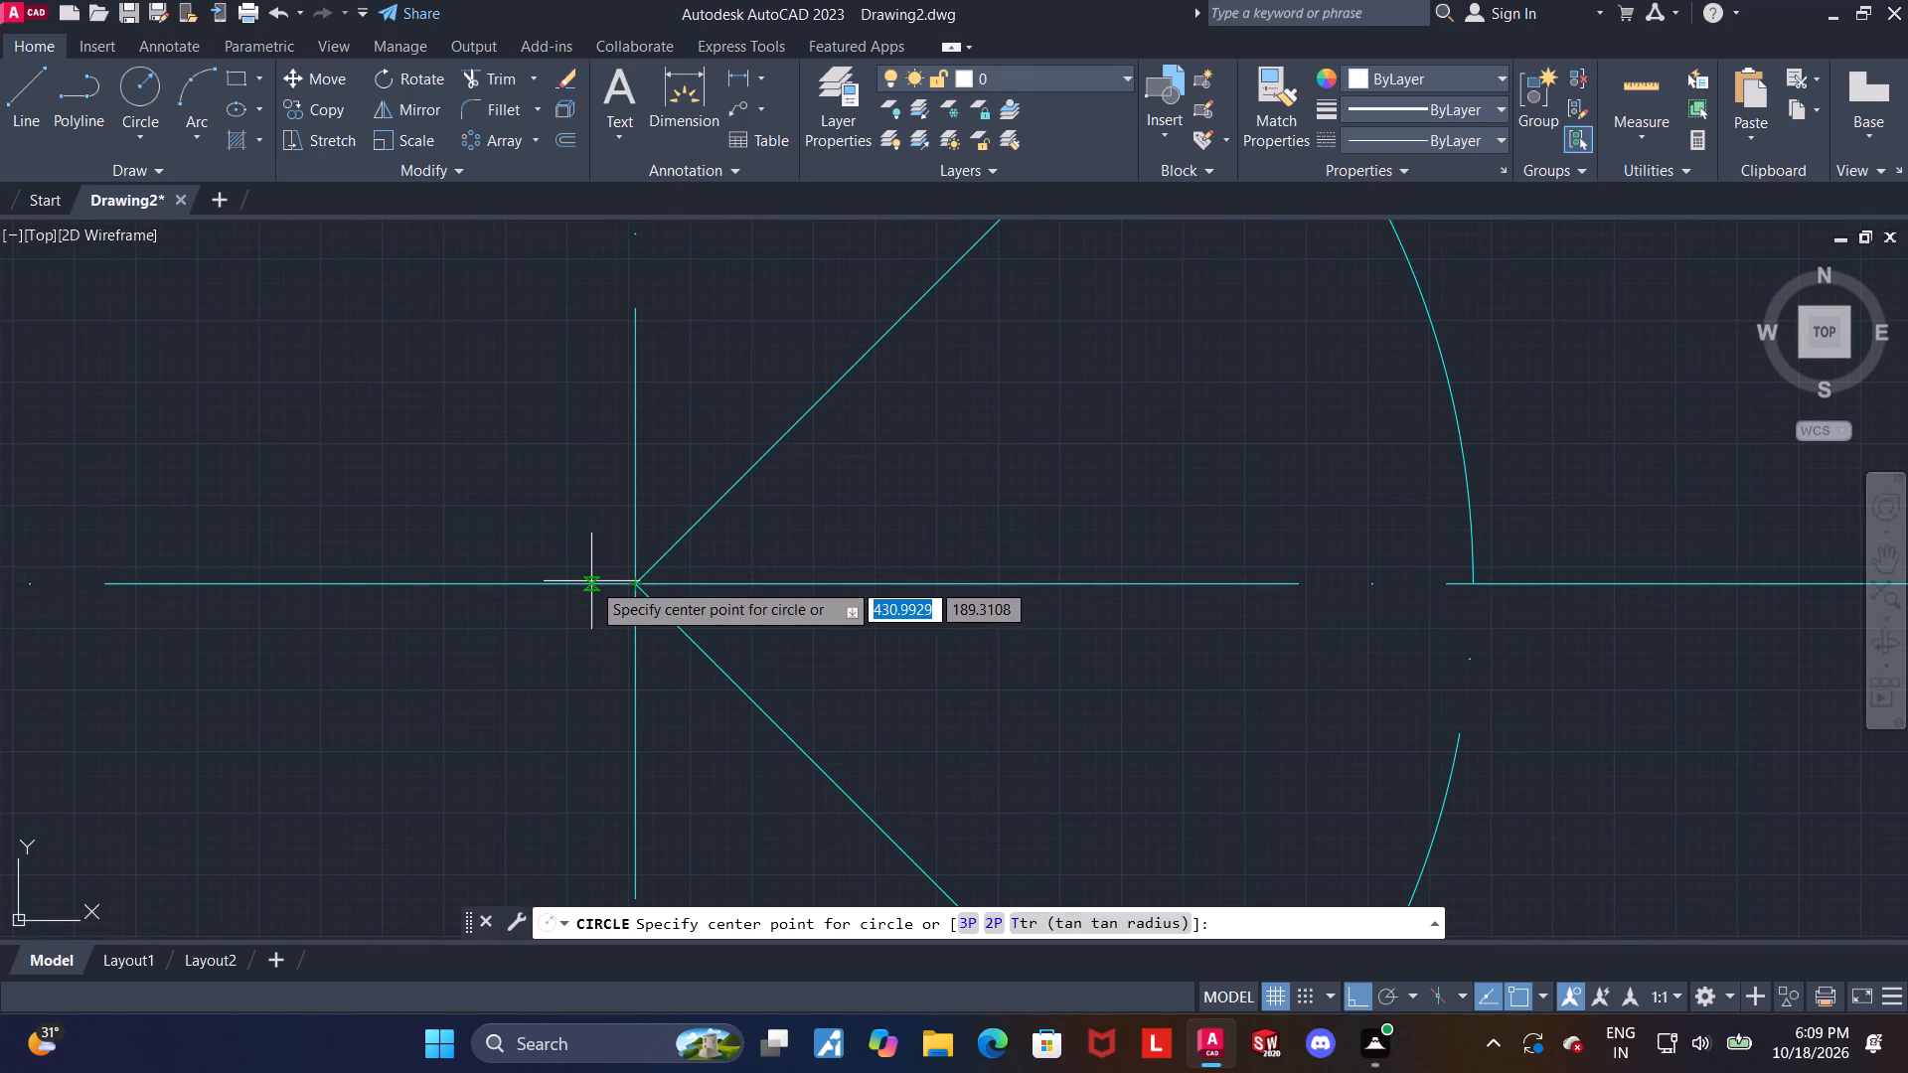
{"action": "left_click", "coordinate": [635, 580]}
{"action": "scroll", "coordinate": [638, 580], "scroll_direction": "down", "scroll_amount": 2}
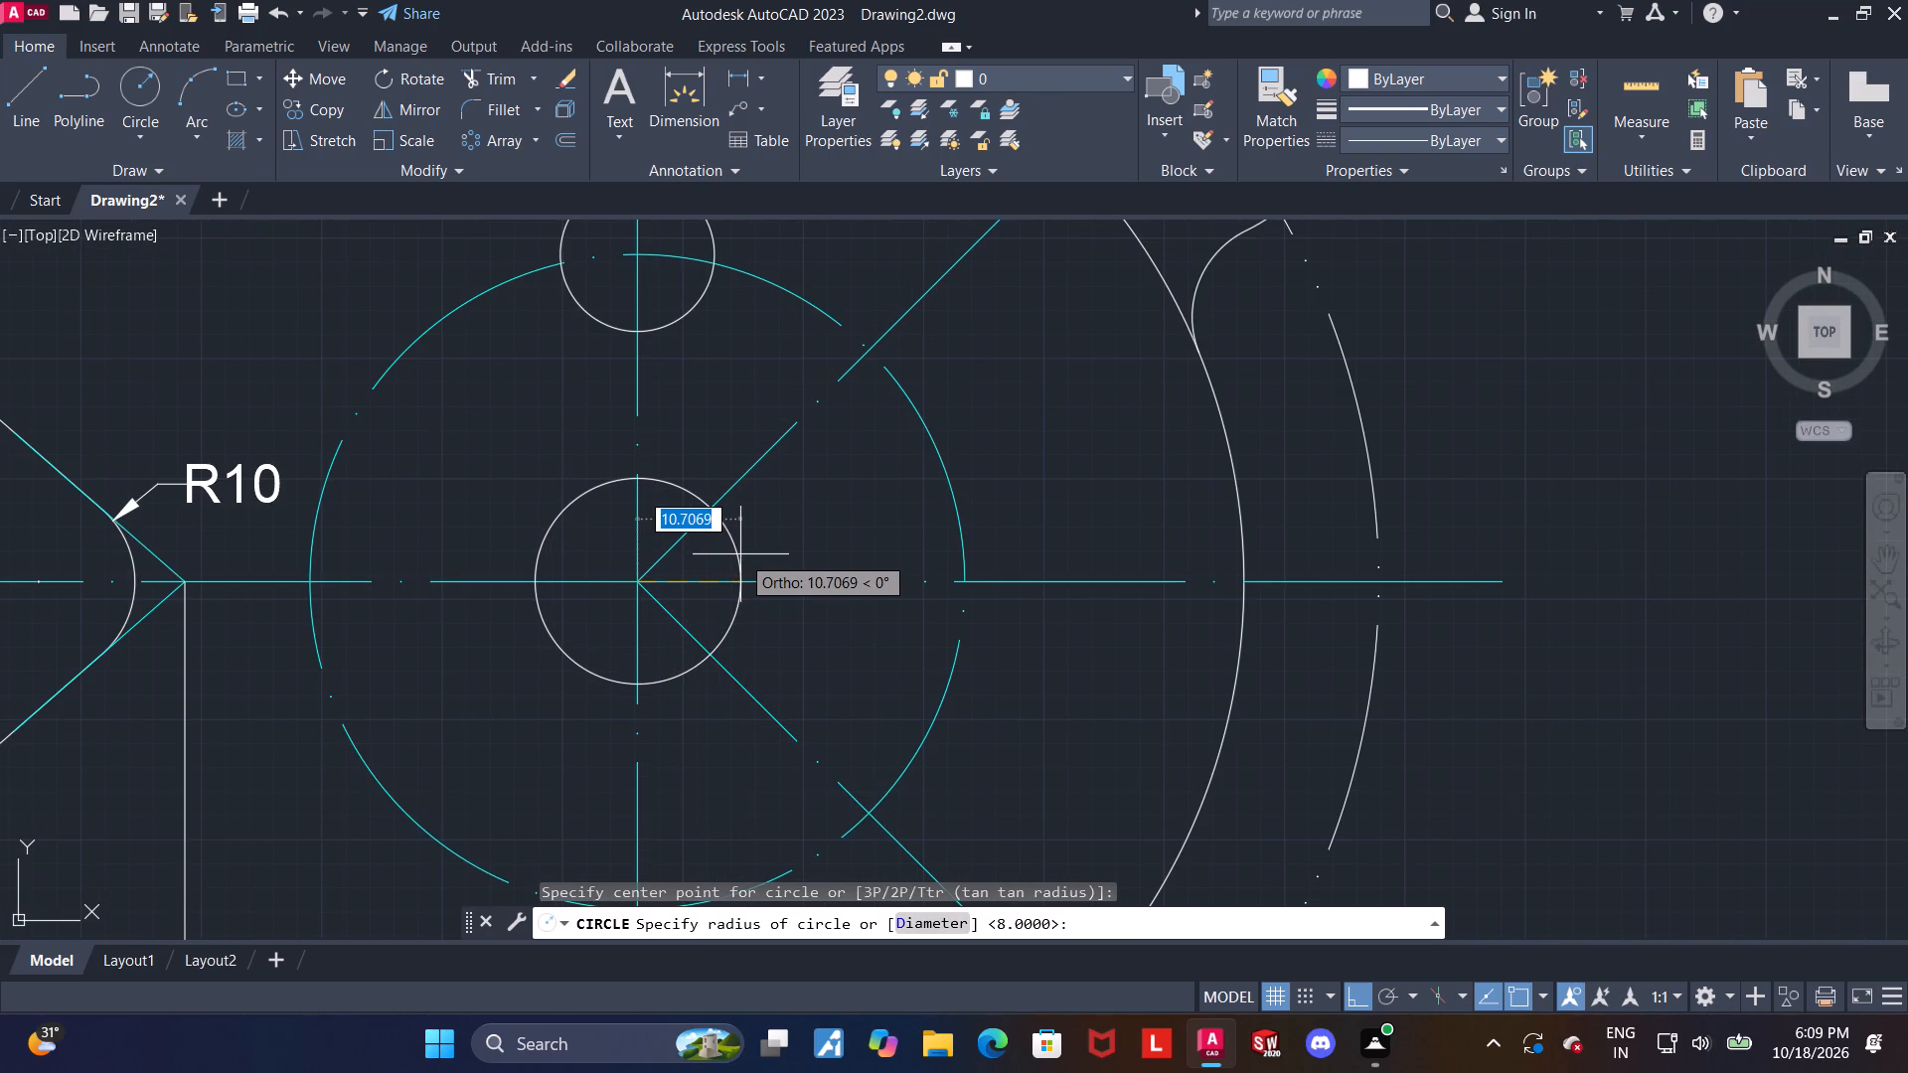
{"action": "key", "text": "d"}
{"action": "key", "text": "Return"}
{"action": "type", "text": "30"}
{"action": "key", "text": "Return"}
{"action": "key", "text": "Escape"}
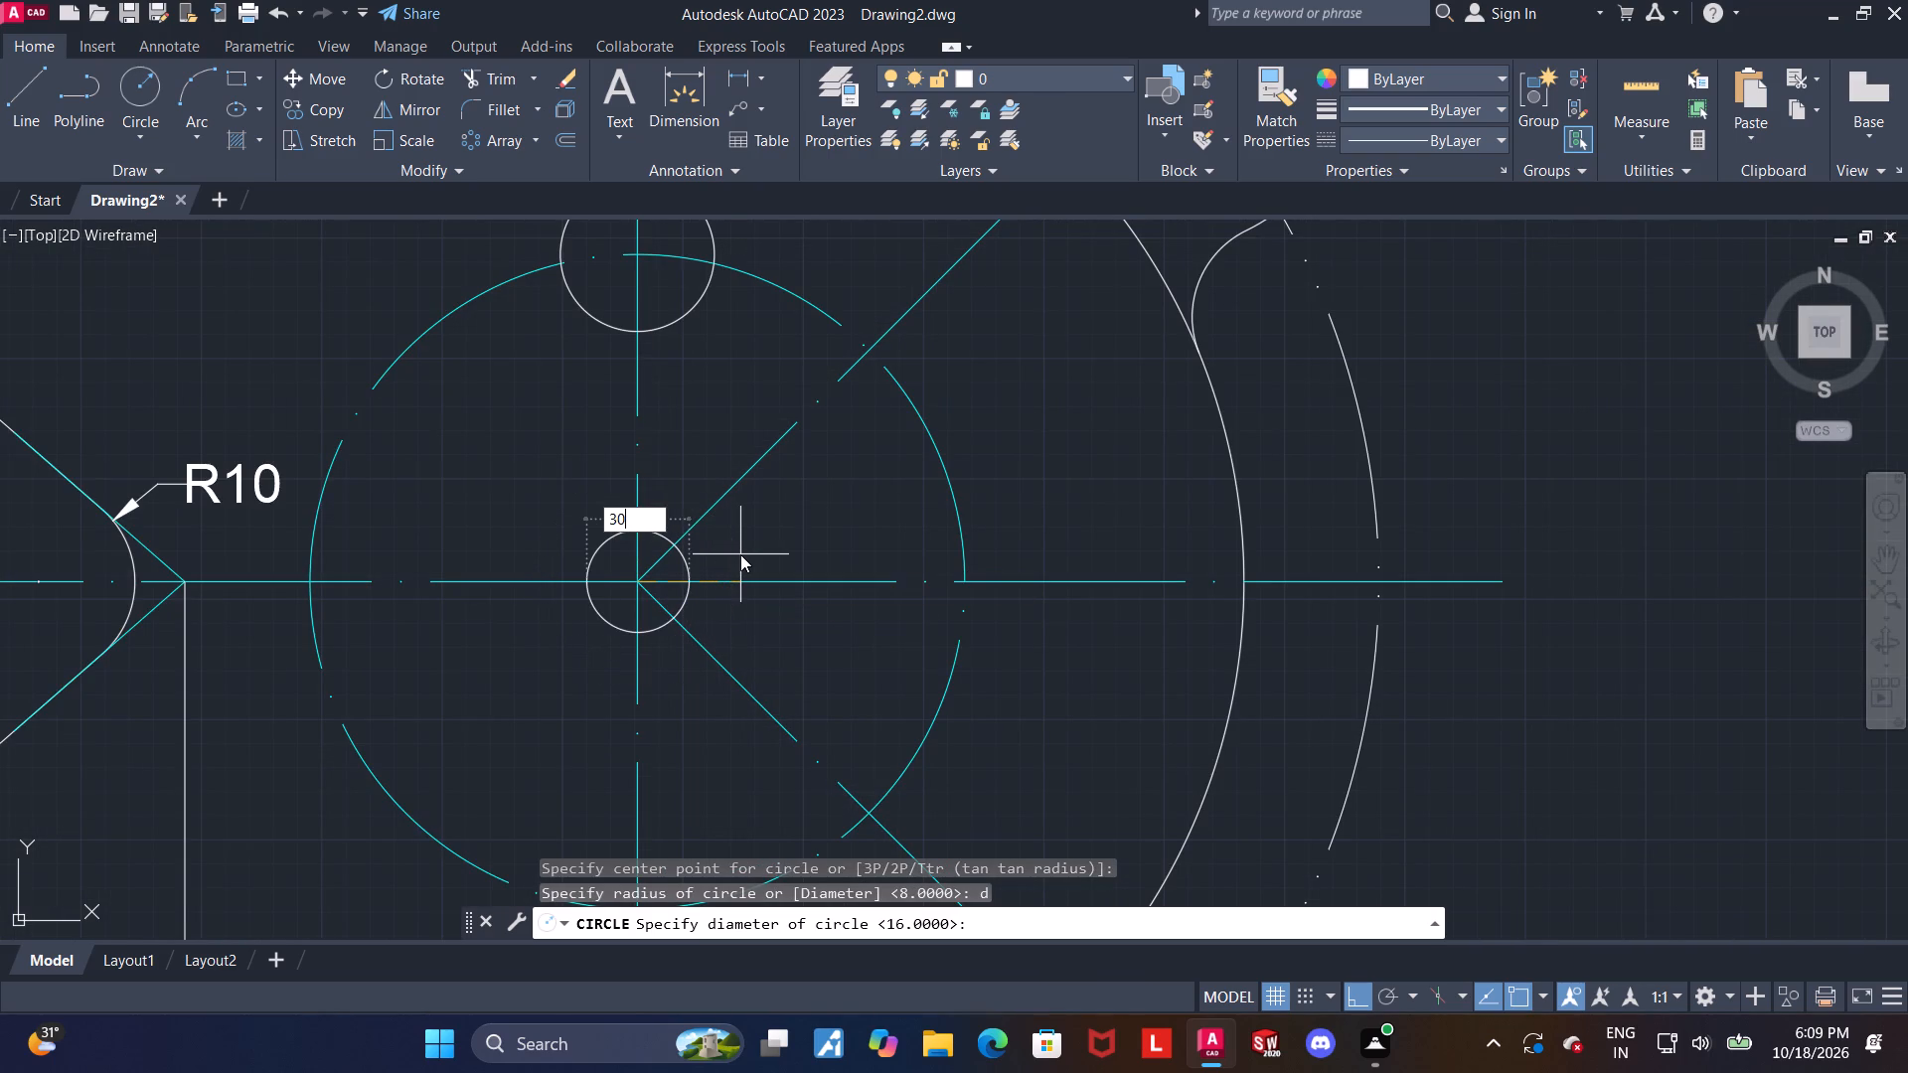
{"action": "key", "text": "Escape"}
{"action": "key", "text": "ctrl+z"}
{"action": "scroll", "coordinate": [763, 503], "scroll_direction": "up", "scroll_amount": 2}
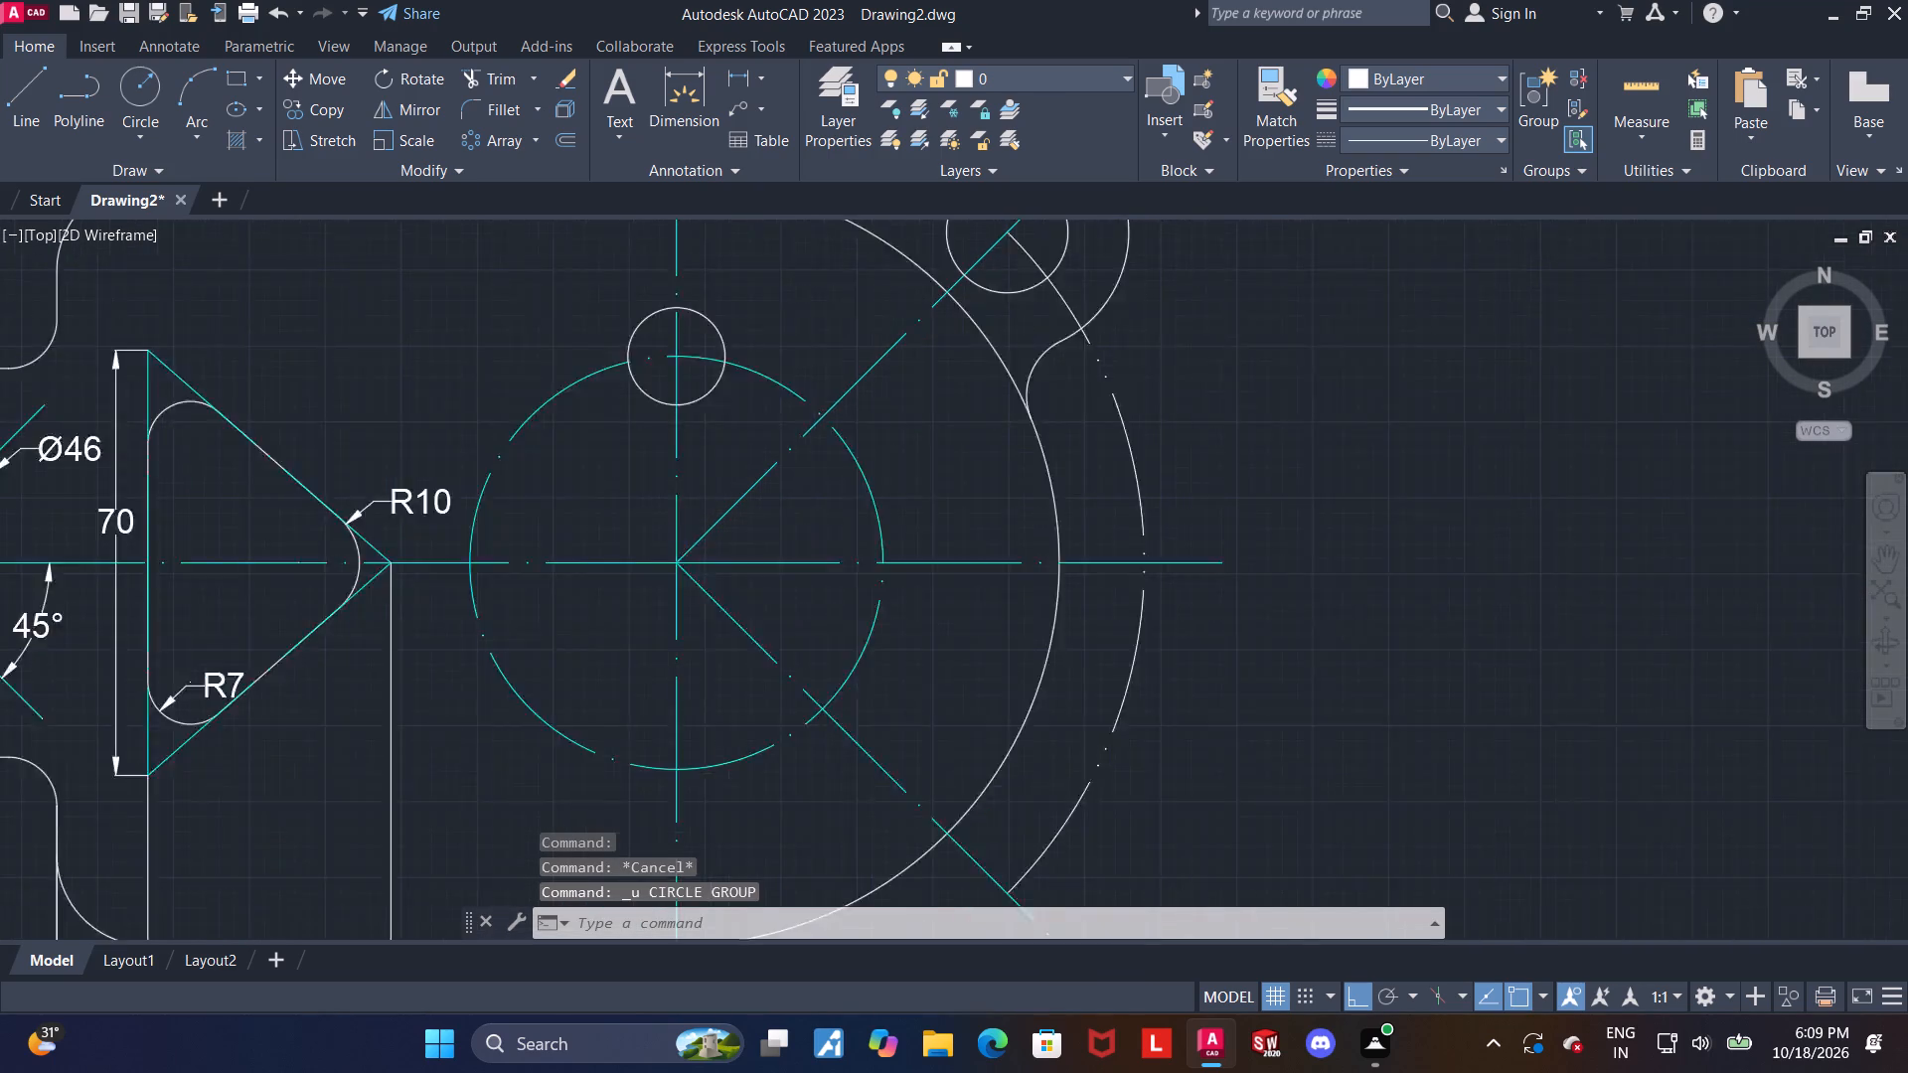
Draw a diameter 30 circle centred where the large end's centrelines cross.
{"action": "key", "text": "Escape"}
{"action": "left_click", "coordinate": [141, 77]}
{"action": "scroll", "coordinate": [446, 496], "scroll_direction": "up", "scroll_amount": 1}
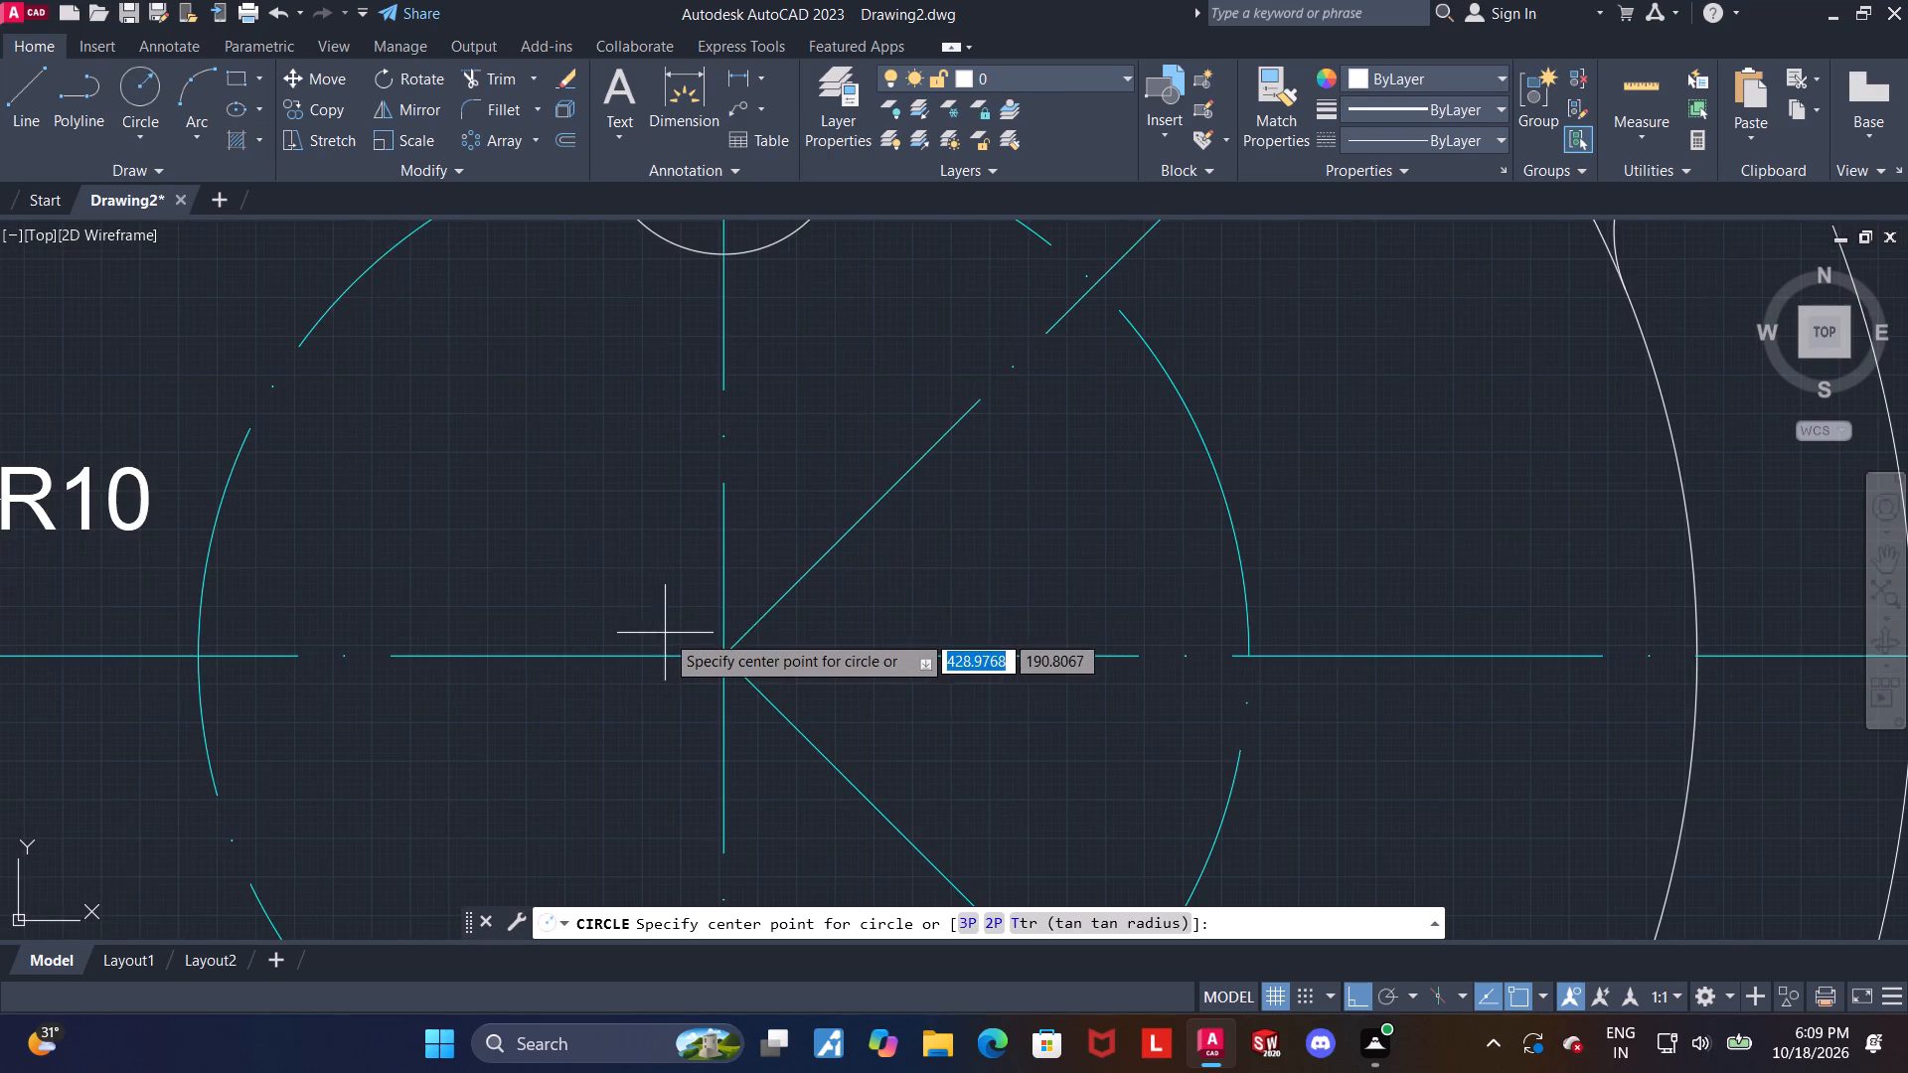
{"action": "scroll", "coordinate": [669, 642], "scroll_direction": "up", "scroll_amount": 2}
{"action": "left_click", "coordinate": [801, 677]}
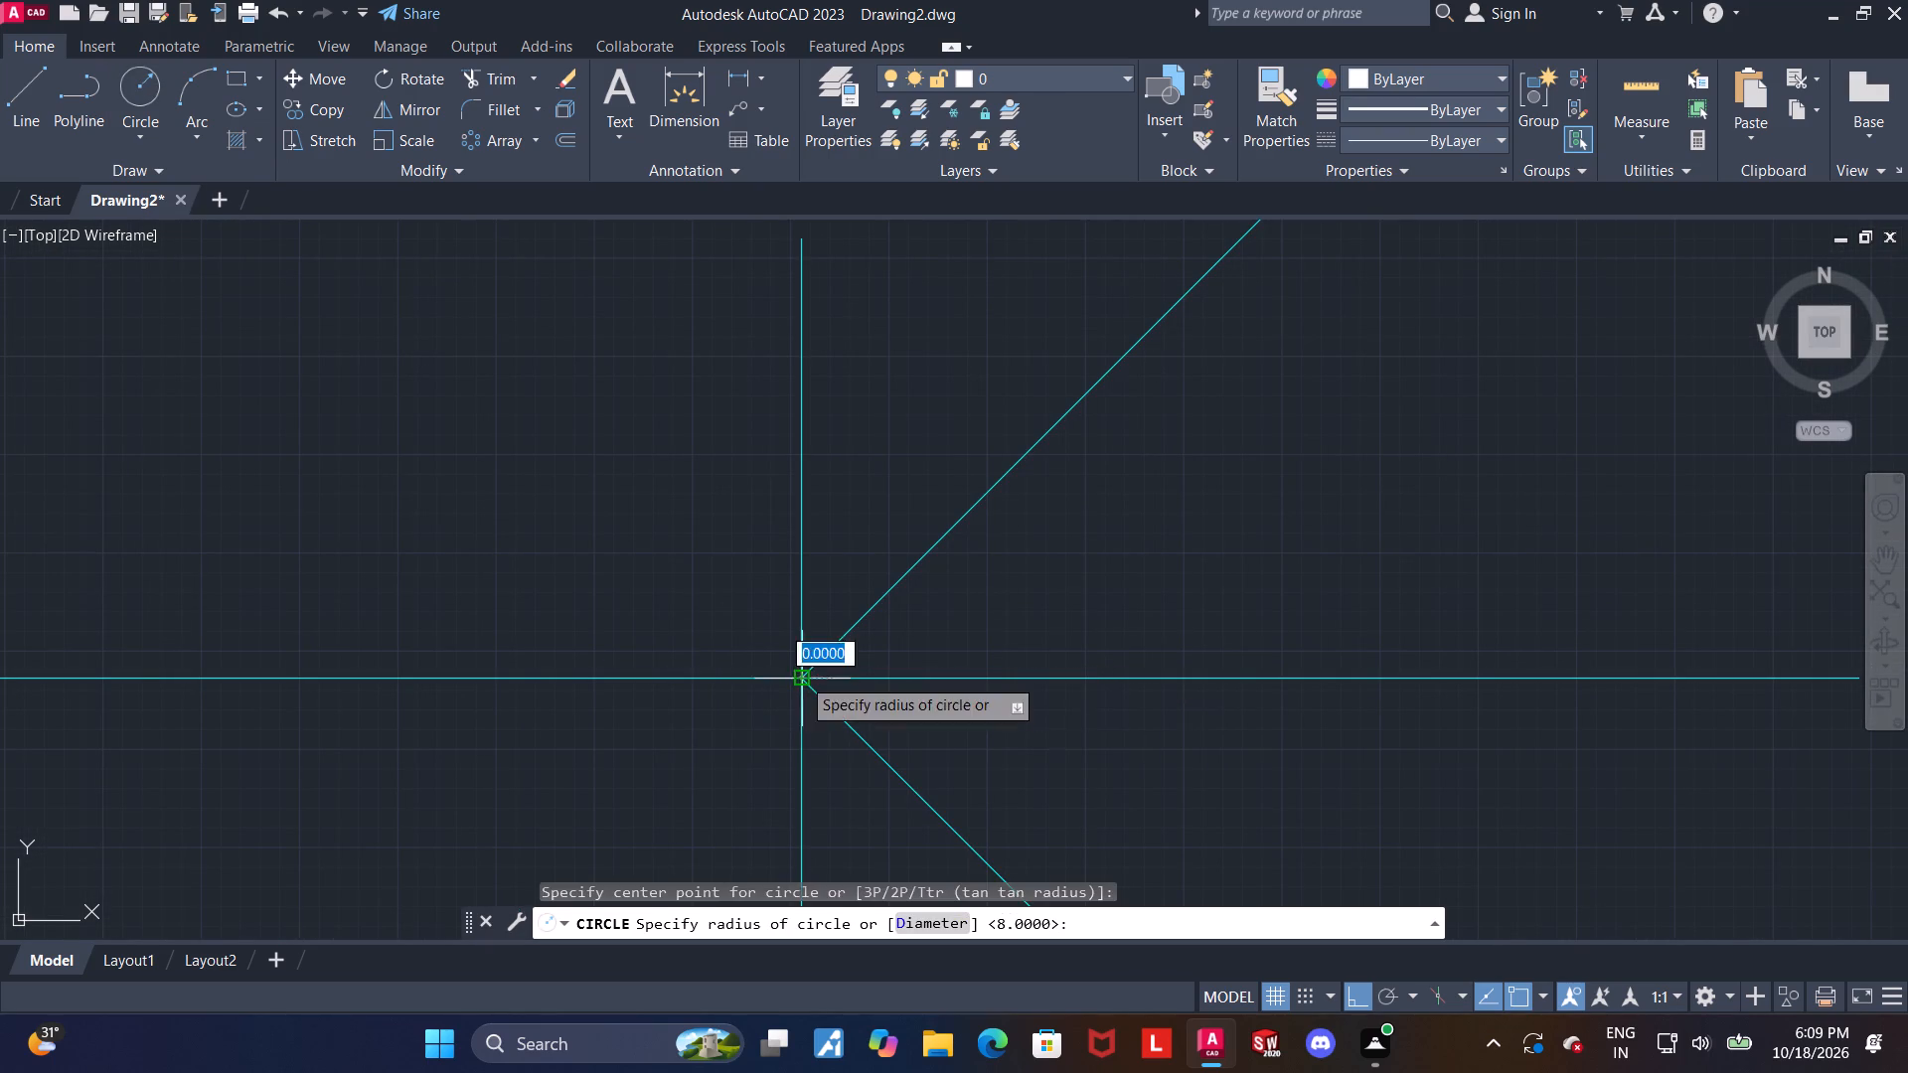
{"action": "scroll", "coordinate": [801, 677], "scroll_direction": "down", "scroll_amount": 3}
{"action": "key", "text": "d"}
{"action": "key", "text": "Return"}
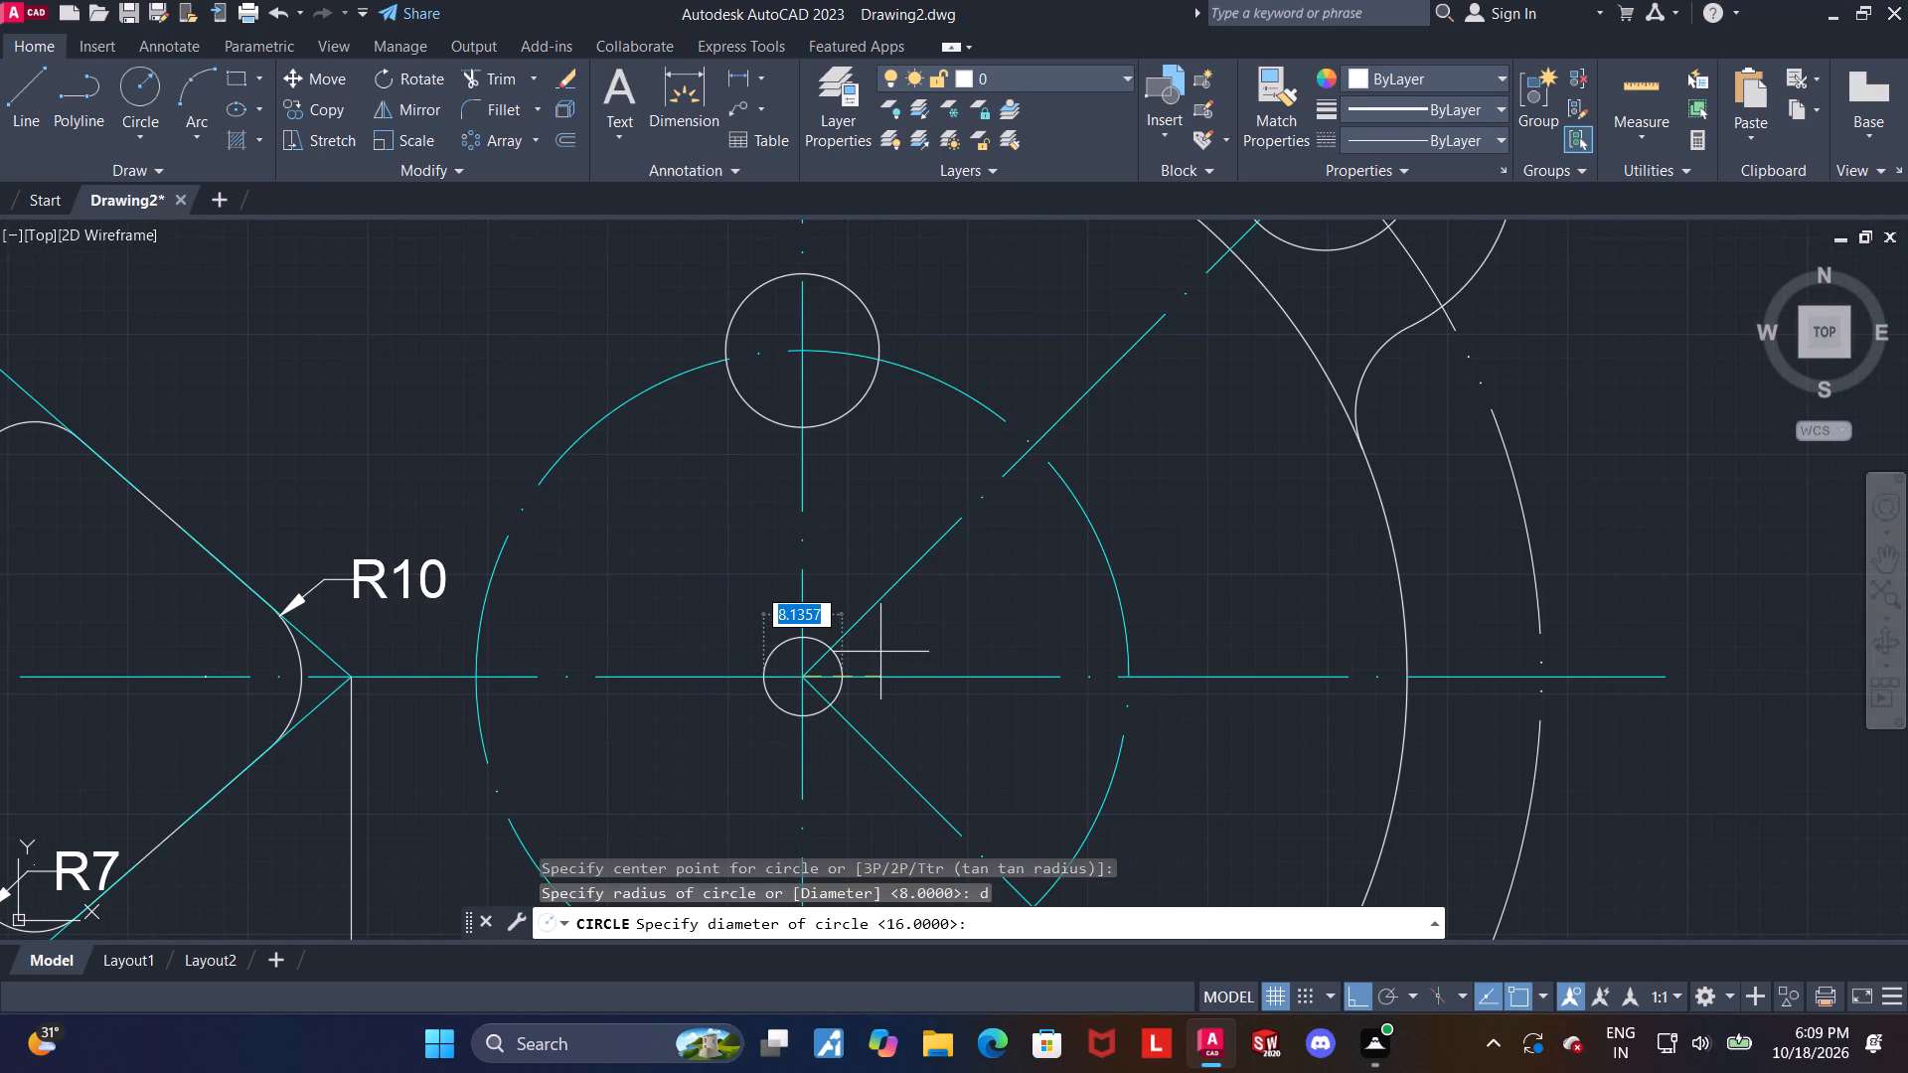
{"action": "type", "text": "30"}
{"action": "key", "text": "Return"}
{"action": "key", "text": "Escape"}
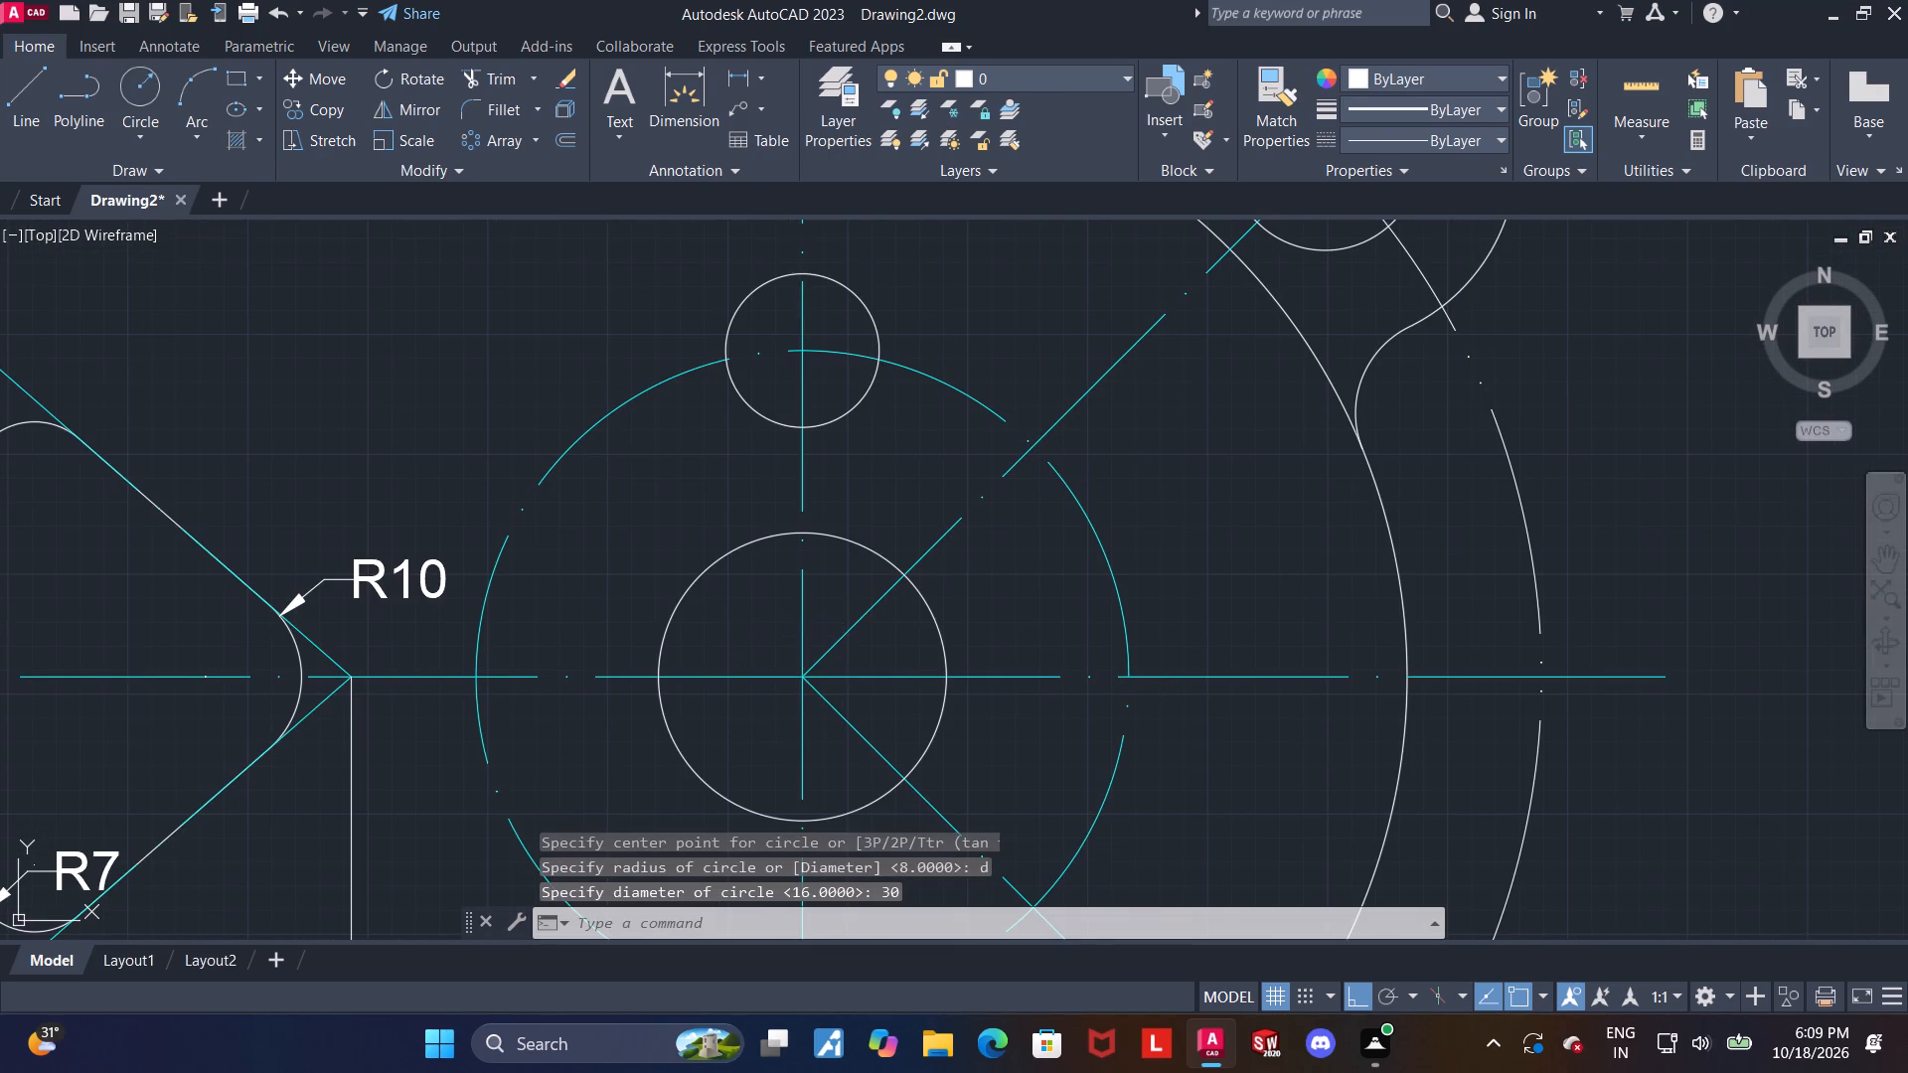
{"action": "scroll", "coordinate": [880, 652], "scroll_direction": "down", "scroll_amount": 1}
{"action": "middle_click_drag", "start_coordinate": [880, 652], "coordinate": [765, 614]}
{"action": "scroll", "coordinate": [765, 612], "scroll_direction": "down", "scroll_amount": 1}
{"action": "key", "text": "Escape"}
{"action": "key", "text": "Escape"}
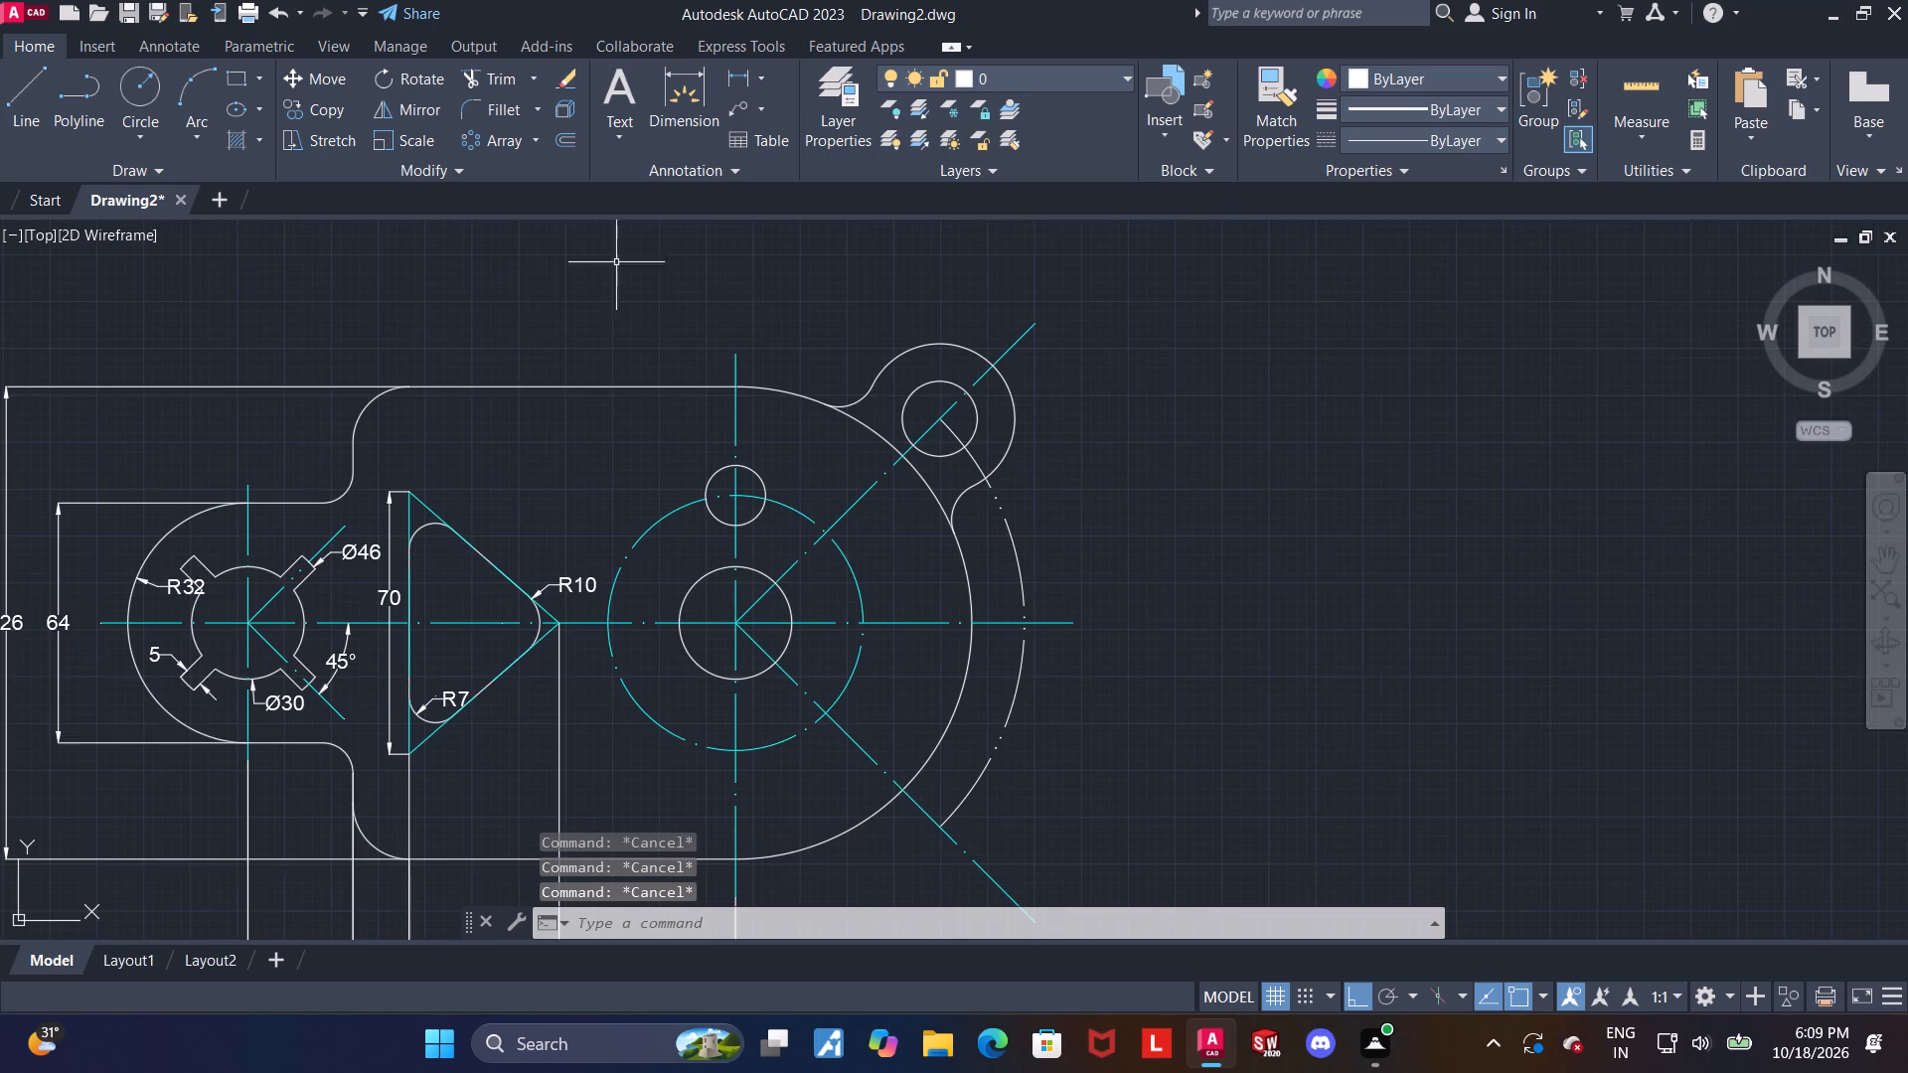
Polar-array the diameter 16 circle about the large end's centre with 6 items over 360°.
{"action": "left_click", "coordinate": [486, 139]}
{"action": "left_click", "coordinate": [760, 514]}
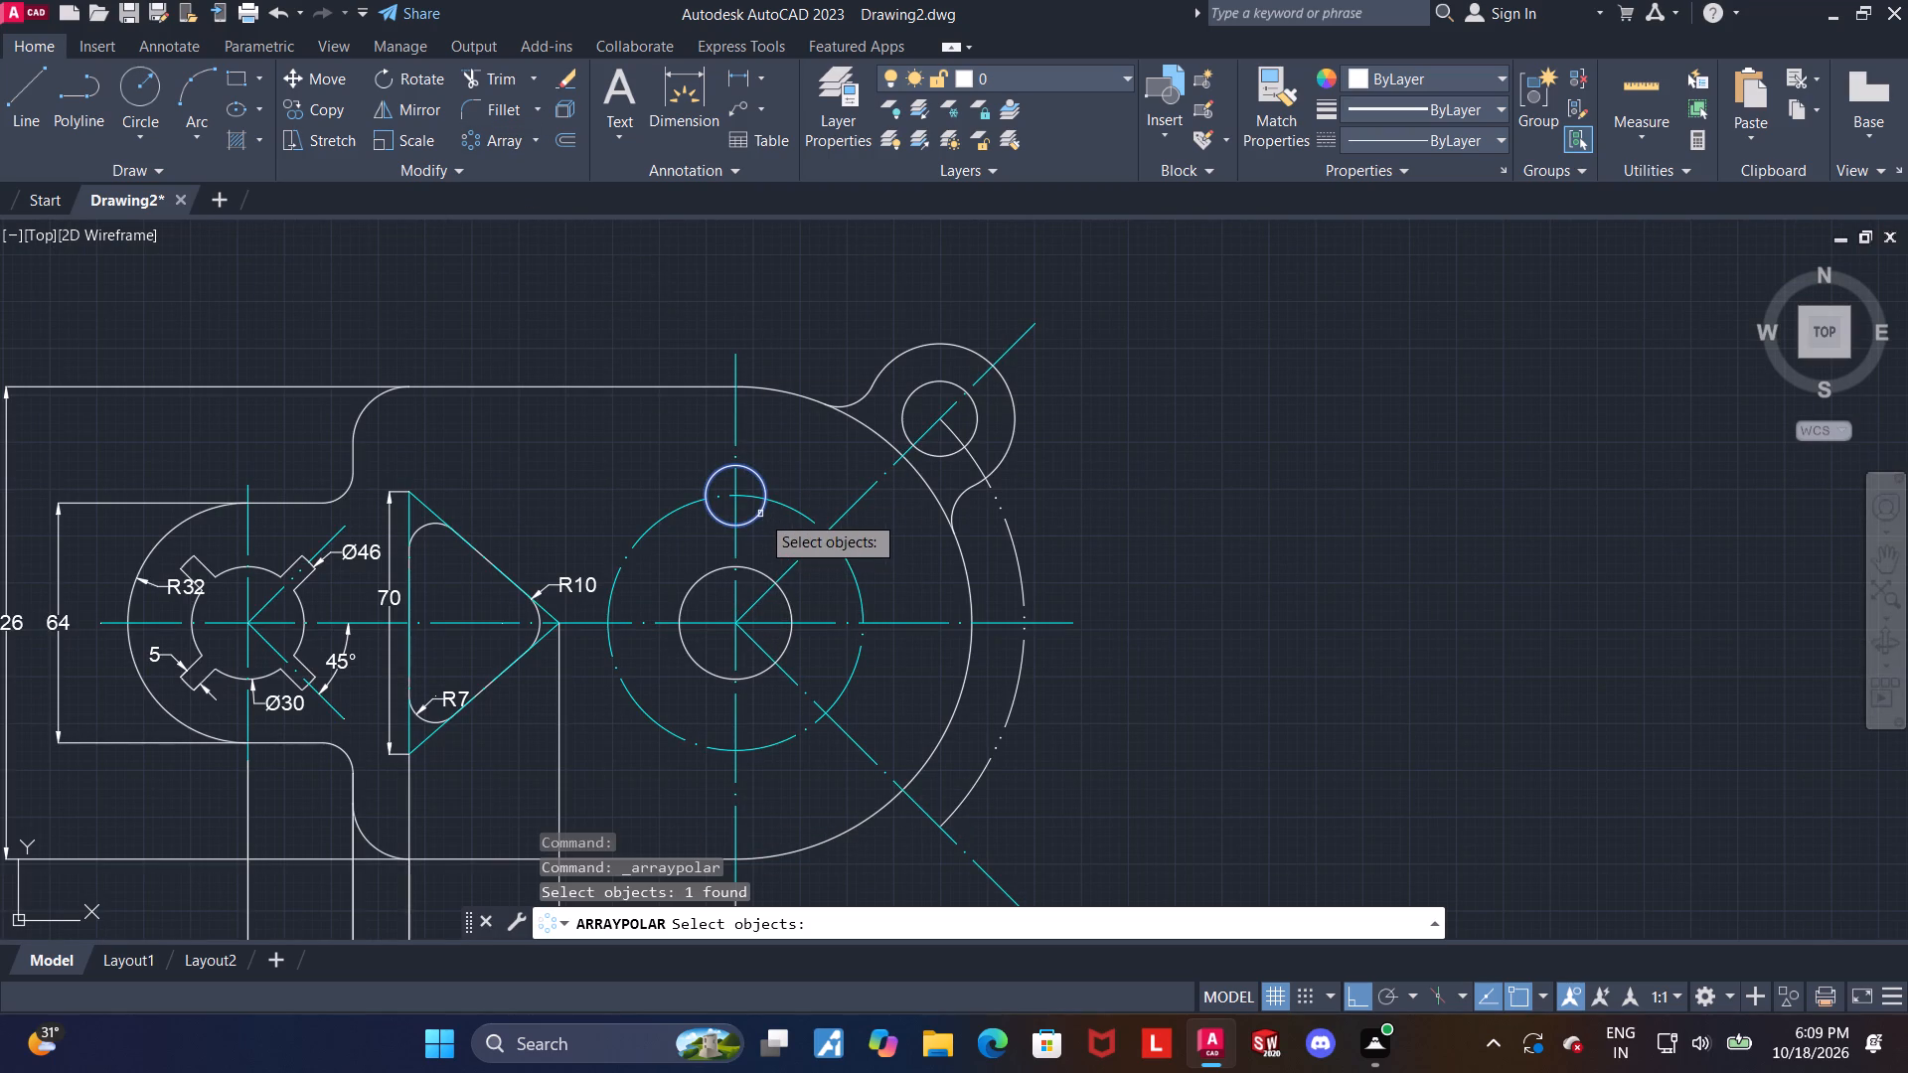
{"action": "key", "text": "Return"}
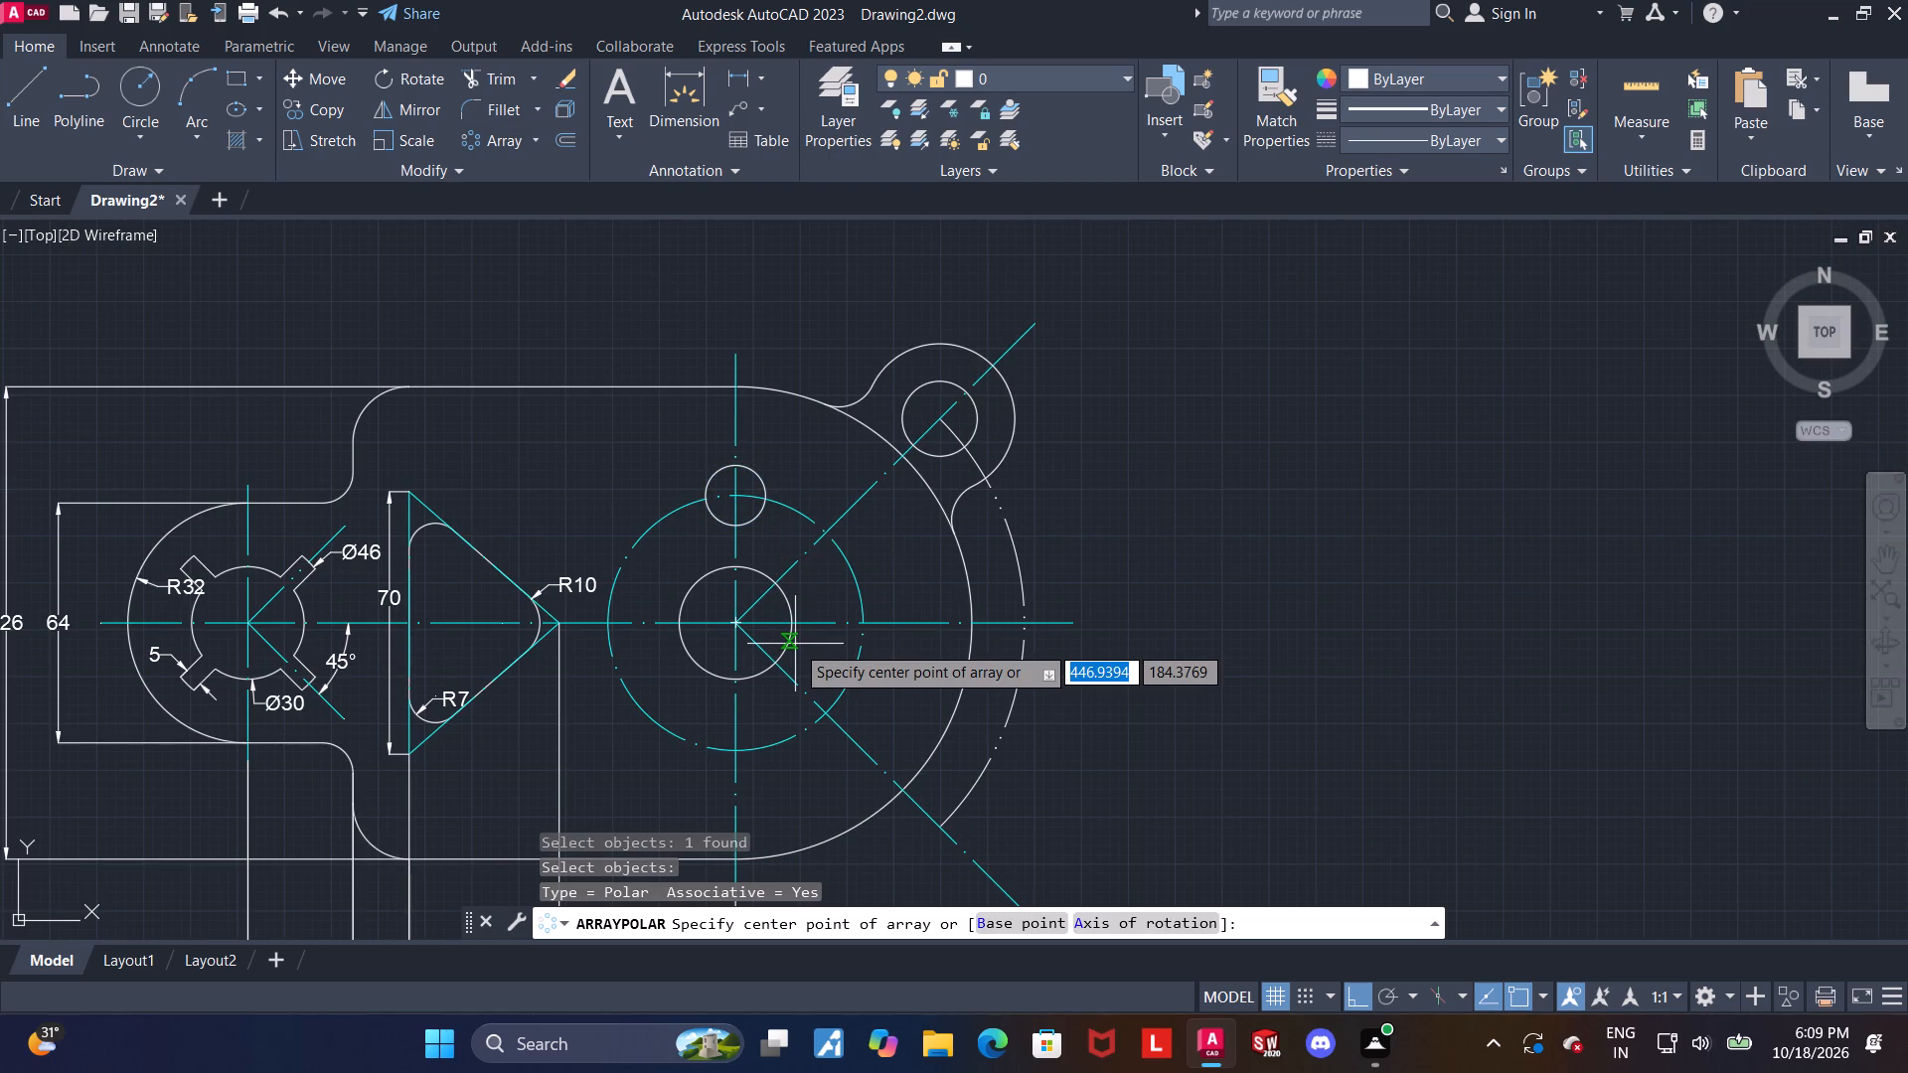
{"action": "scroll", "coordinate": [748, 620], "scroll_direction": "up", "scroll_amount": 1}
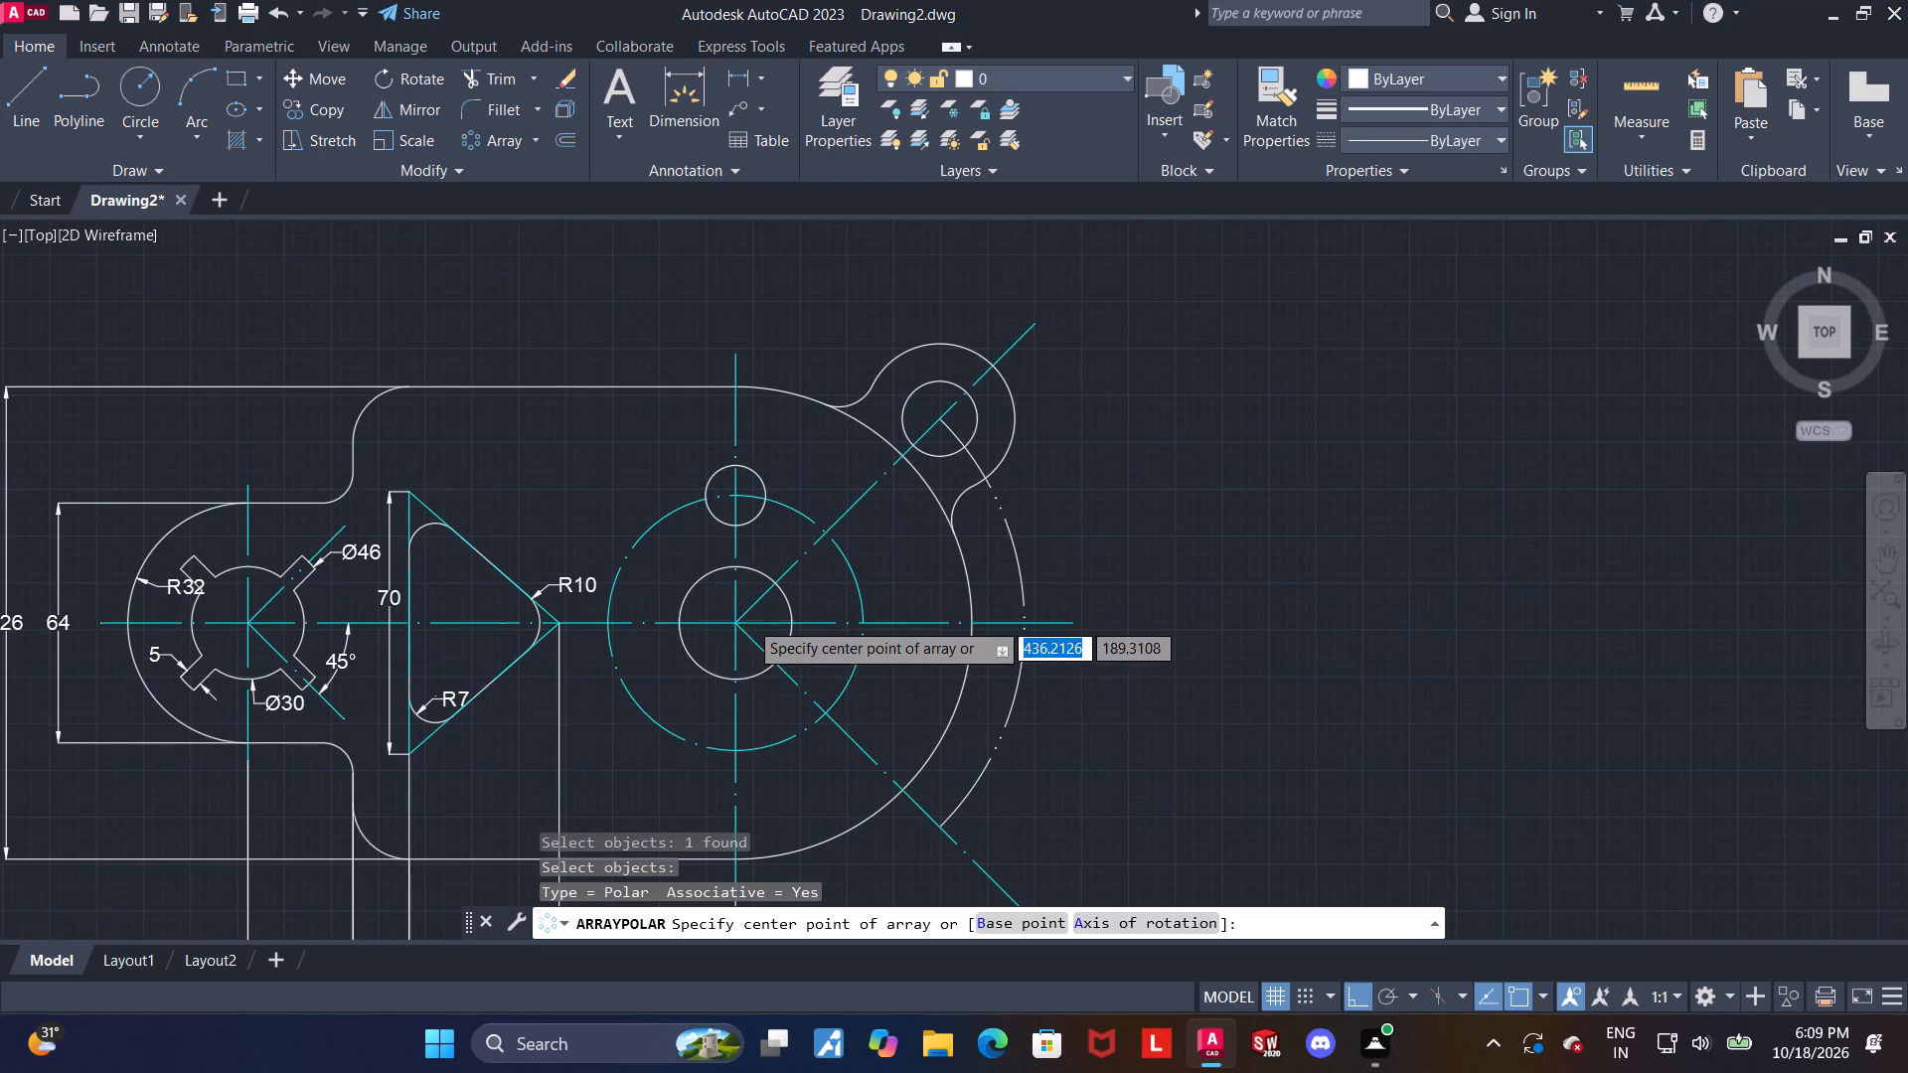
{"action": "scroll", "coordinate": [748, 620], "scroll_direction": "up", "scroll_amount": 6}
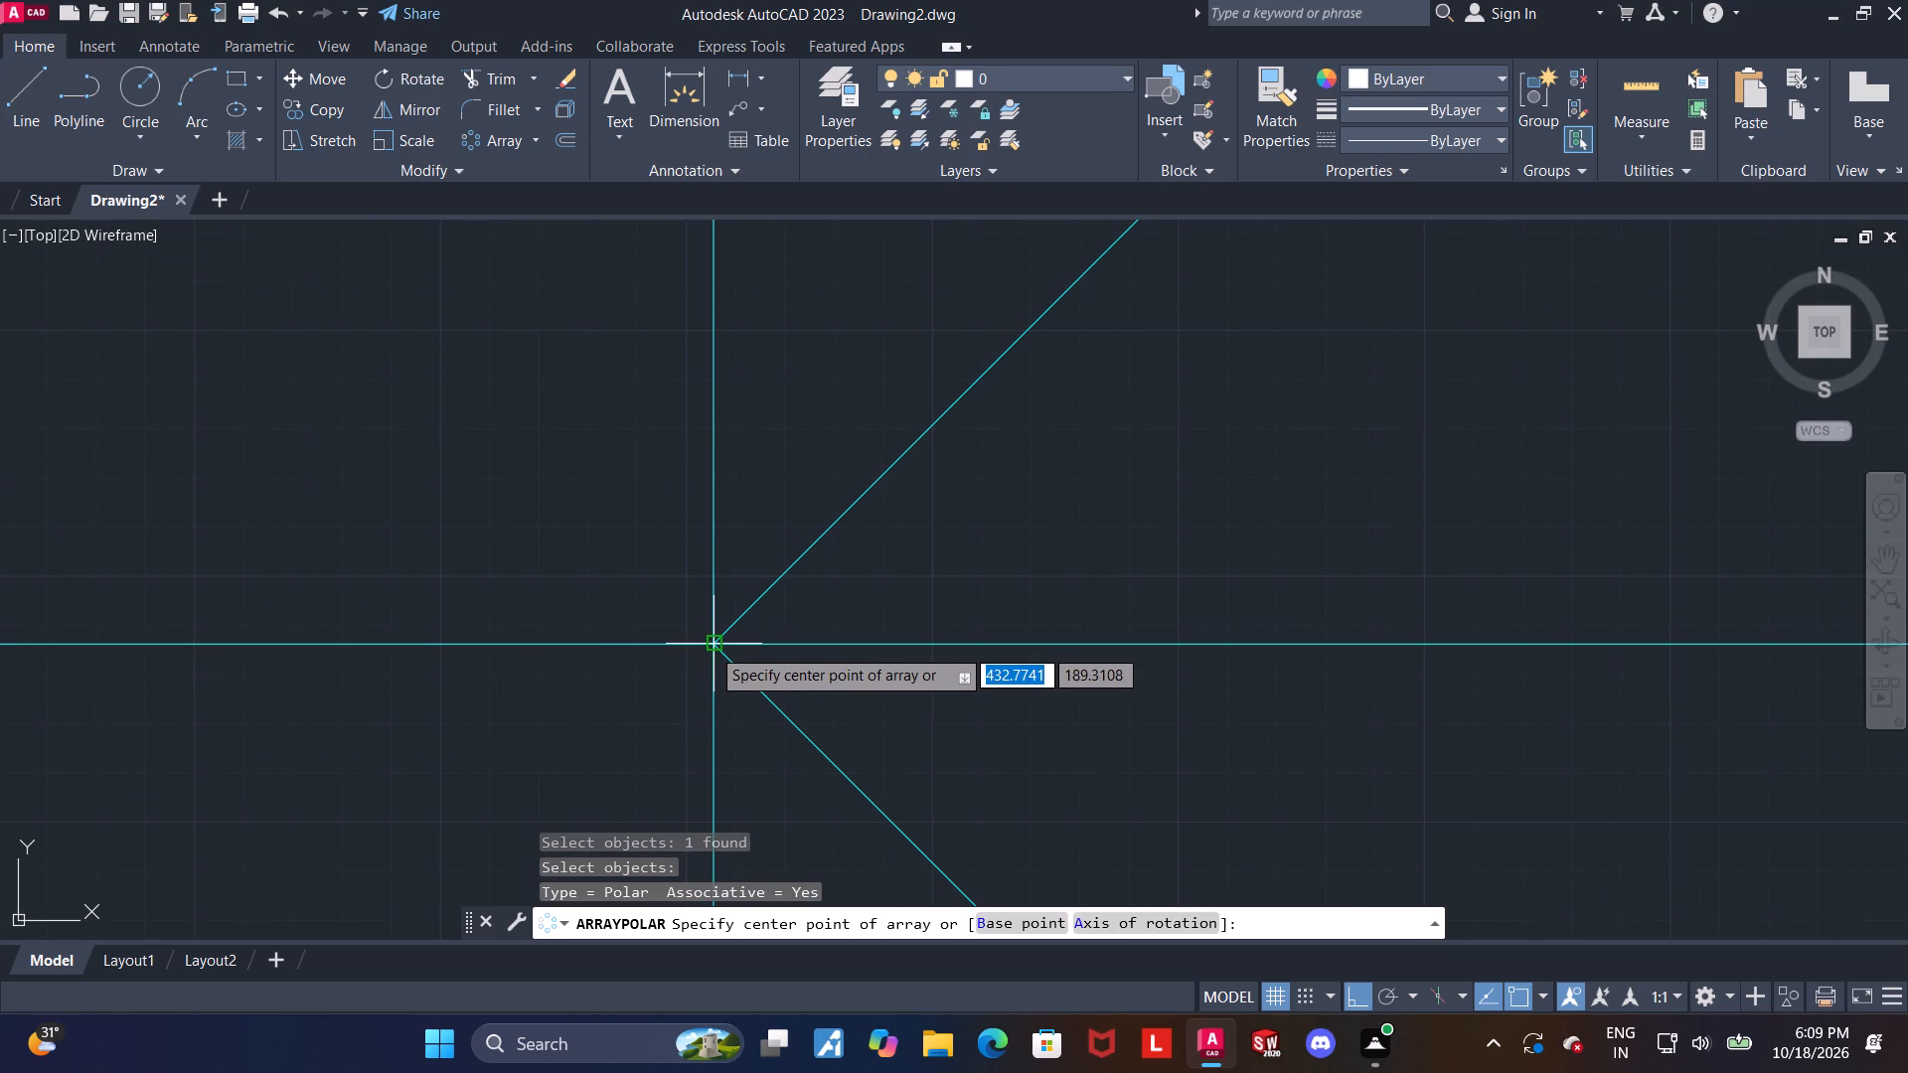
{"action": "left_click", "coordinate": [711, 646]}
{"action": "scroll", "coordinate": [711, 646], "scroll_direction": "down", "scroll_amount": 6}
{"action": "scroll", "coordinate": [1109, 678], "scroll_direction": "down", "scroll_amount": 1}
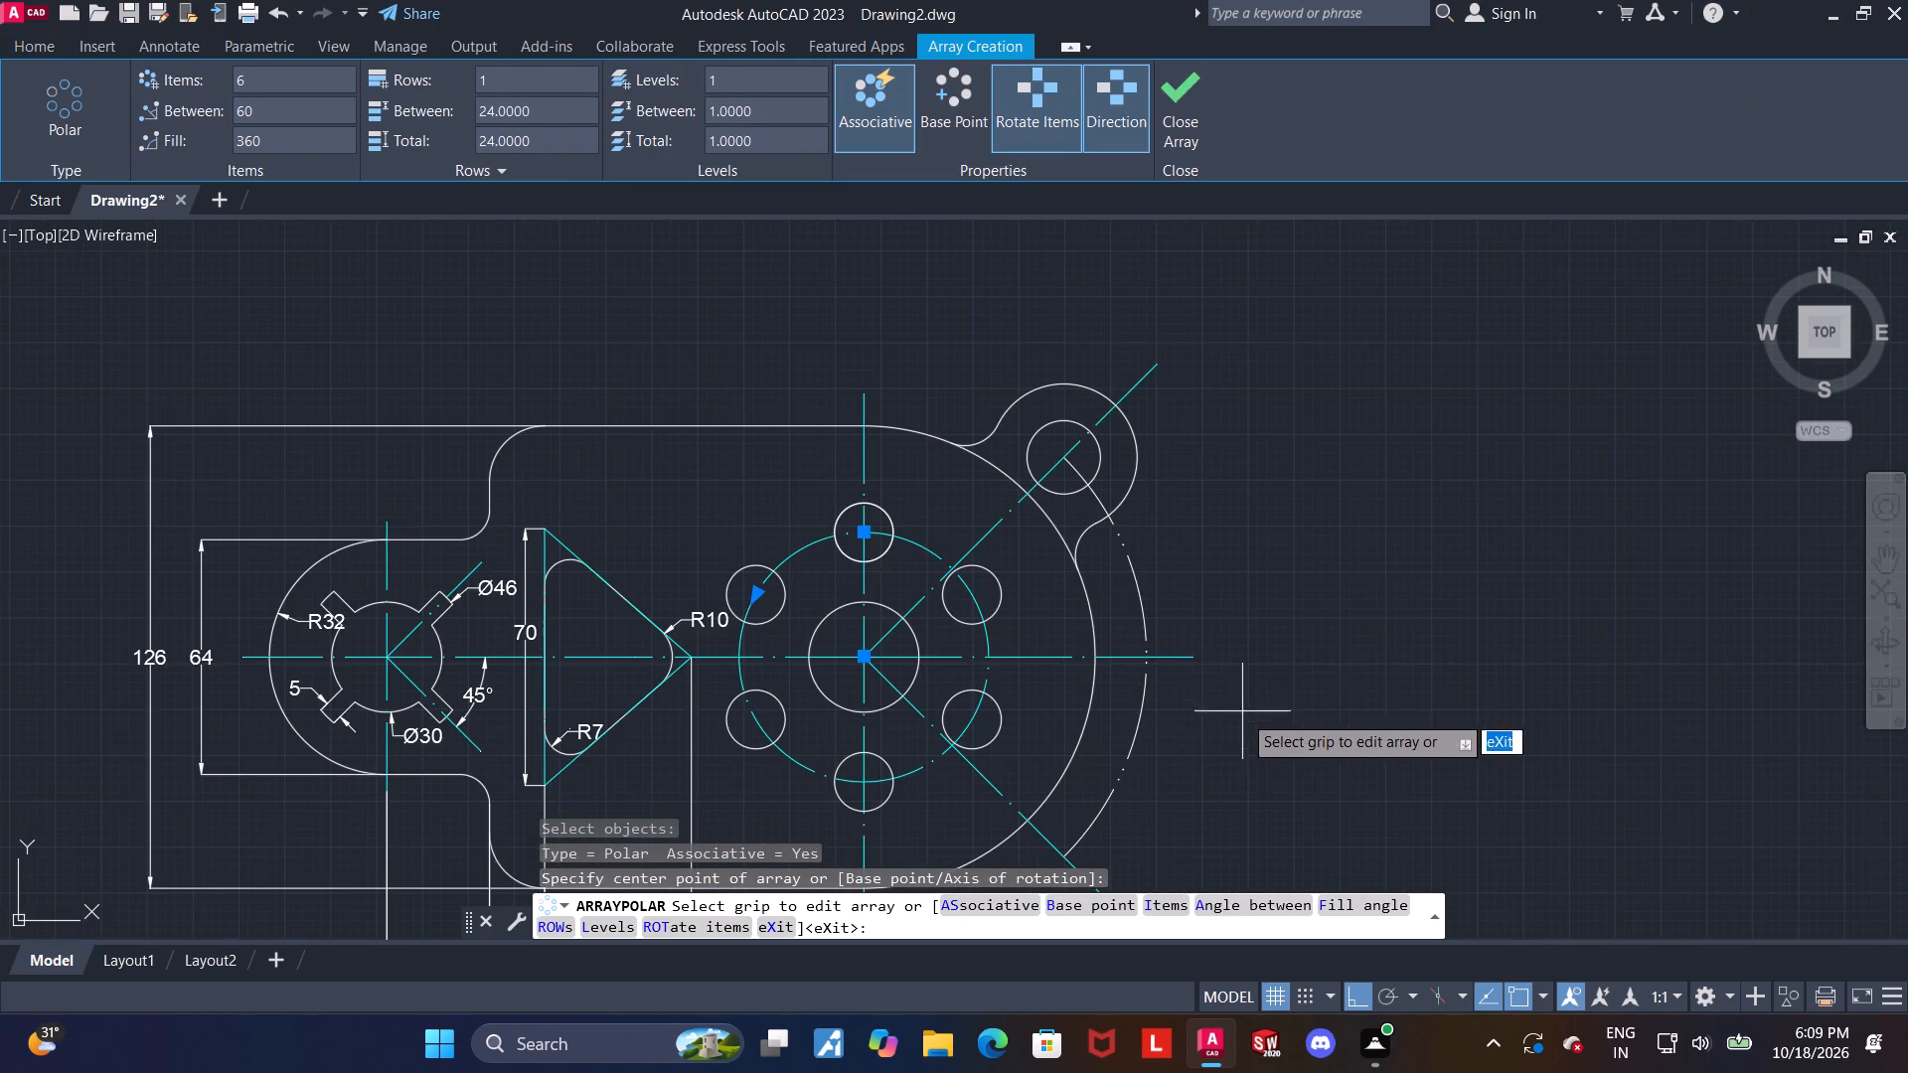
{"action": "middle_click_drag", "start_coordinate": [1241, 723], "coordinate": [1248, 606]}
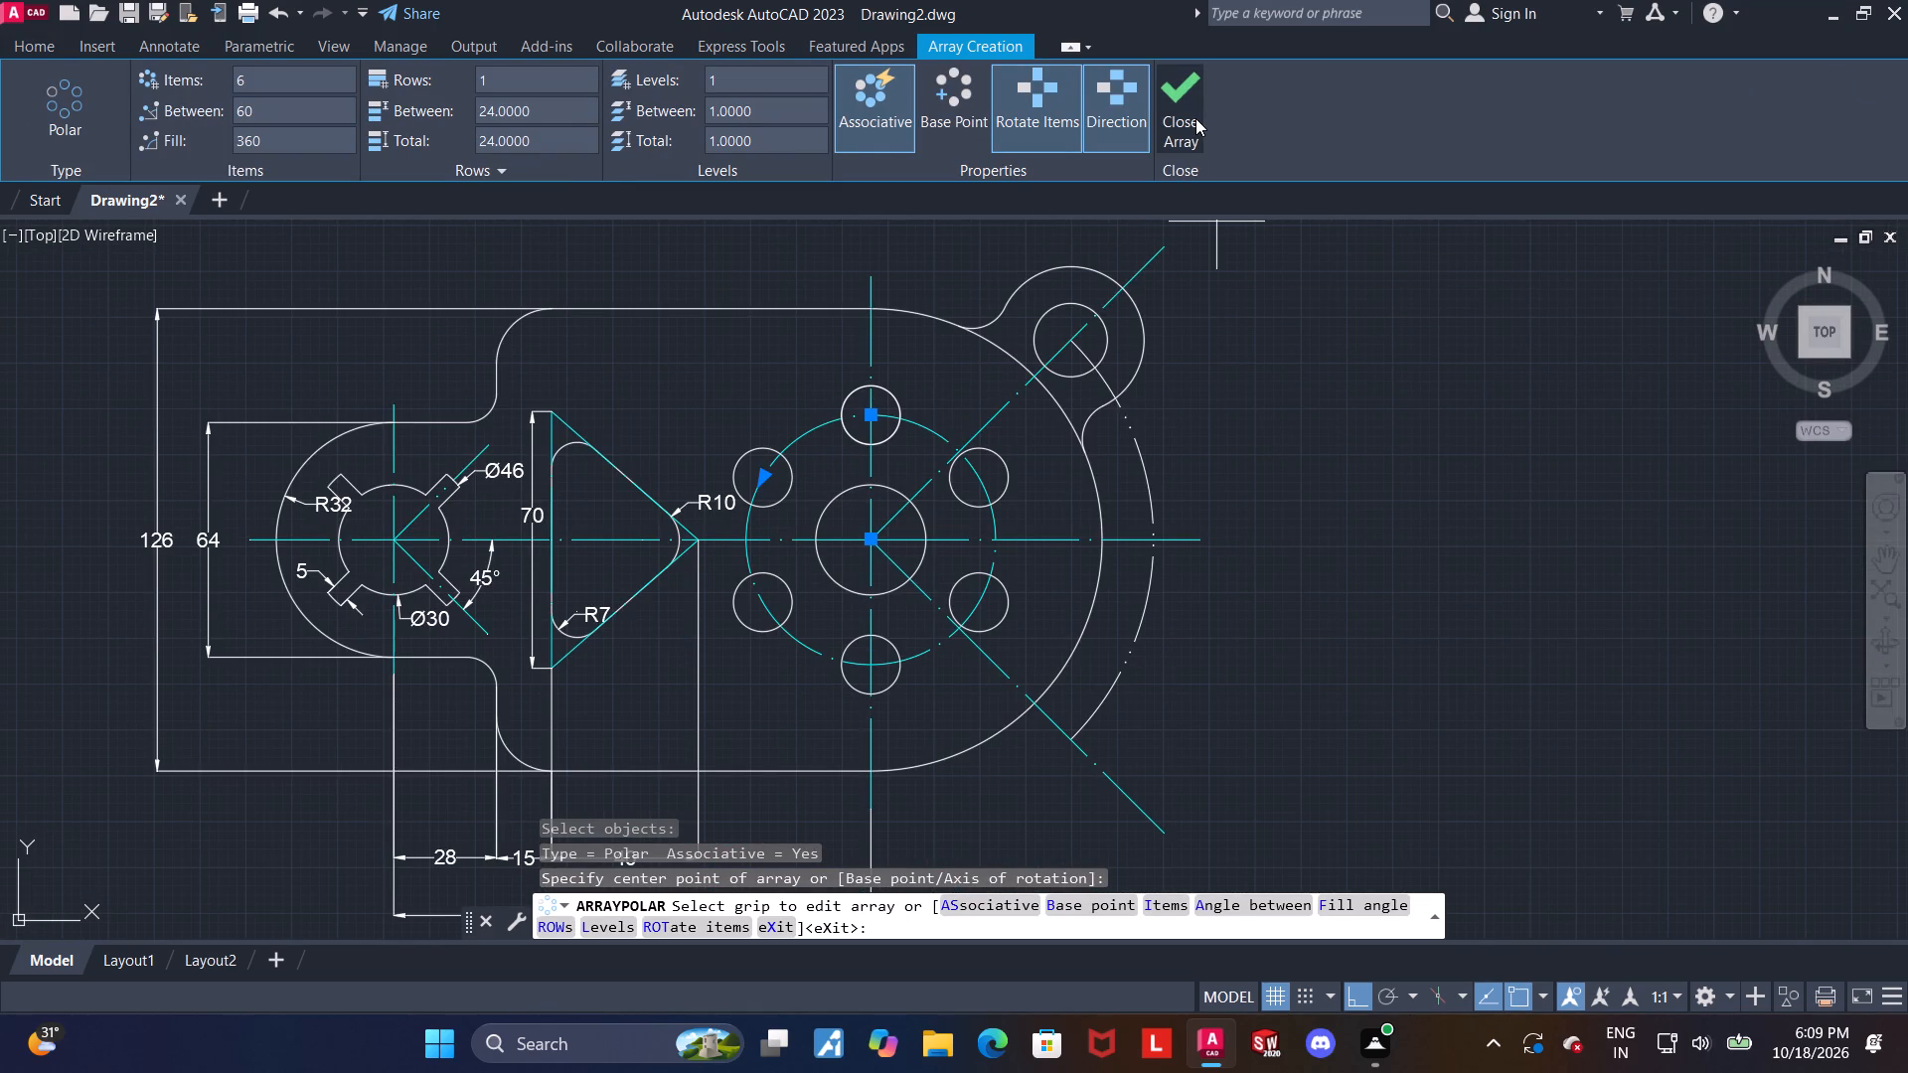
{"action": "left_click", "coordinate": [1192, 107]}
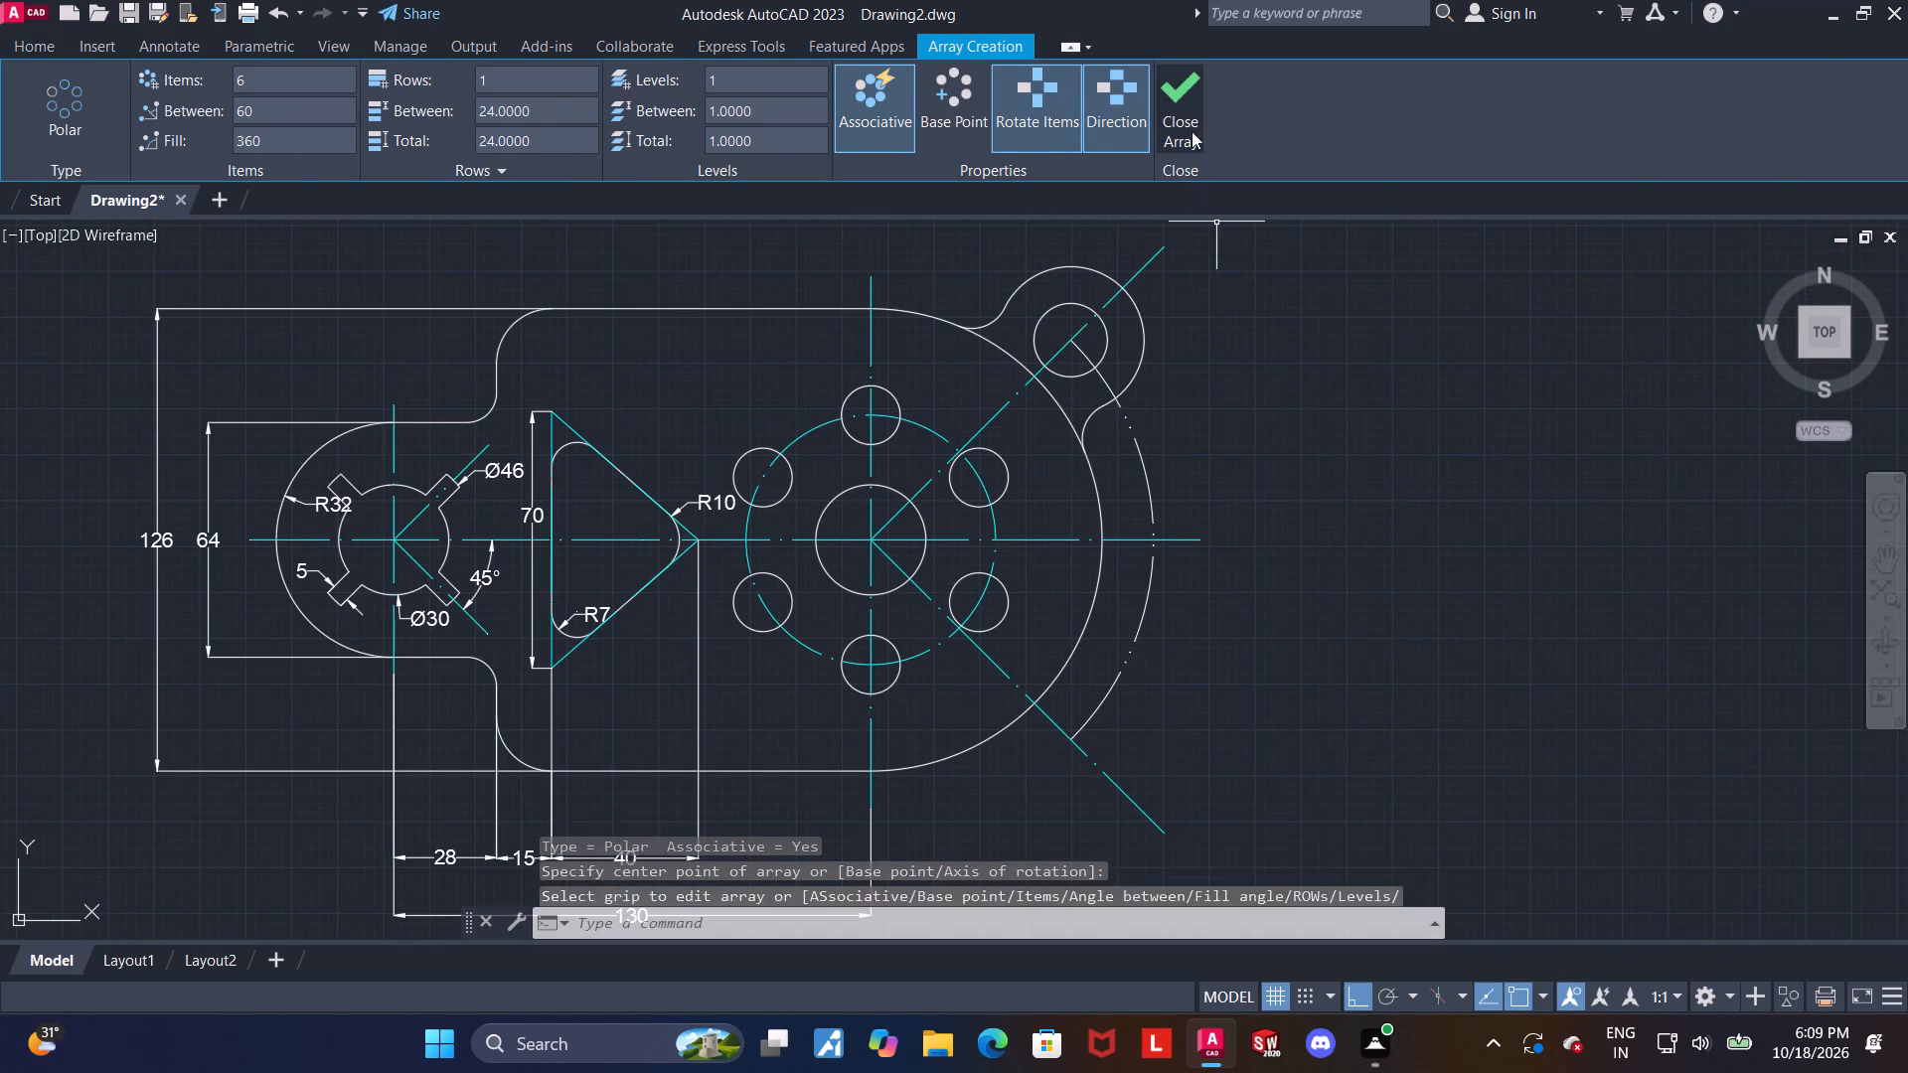
Examine the arrayed hole pattern and the overall shape of the part's large end.
{"action": "scroll", "coordinate": [1262, 504], "scroll_direction": "down", "scroll_amount": 1}
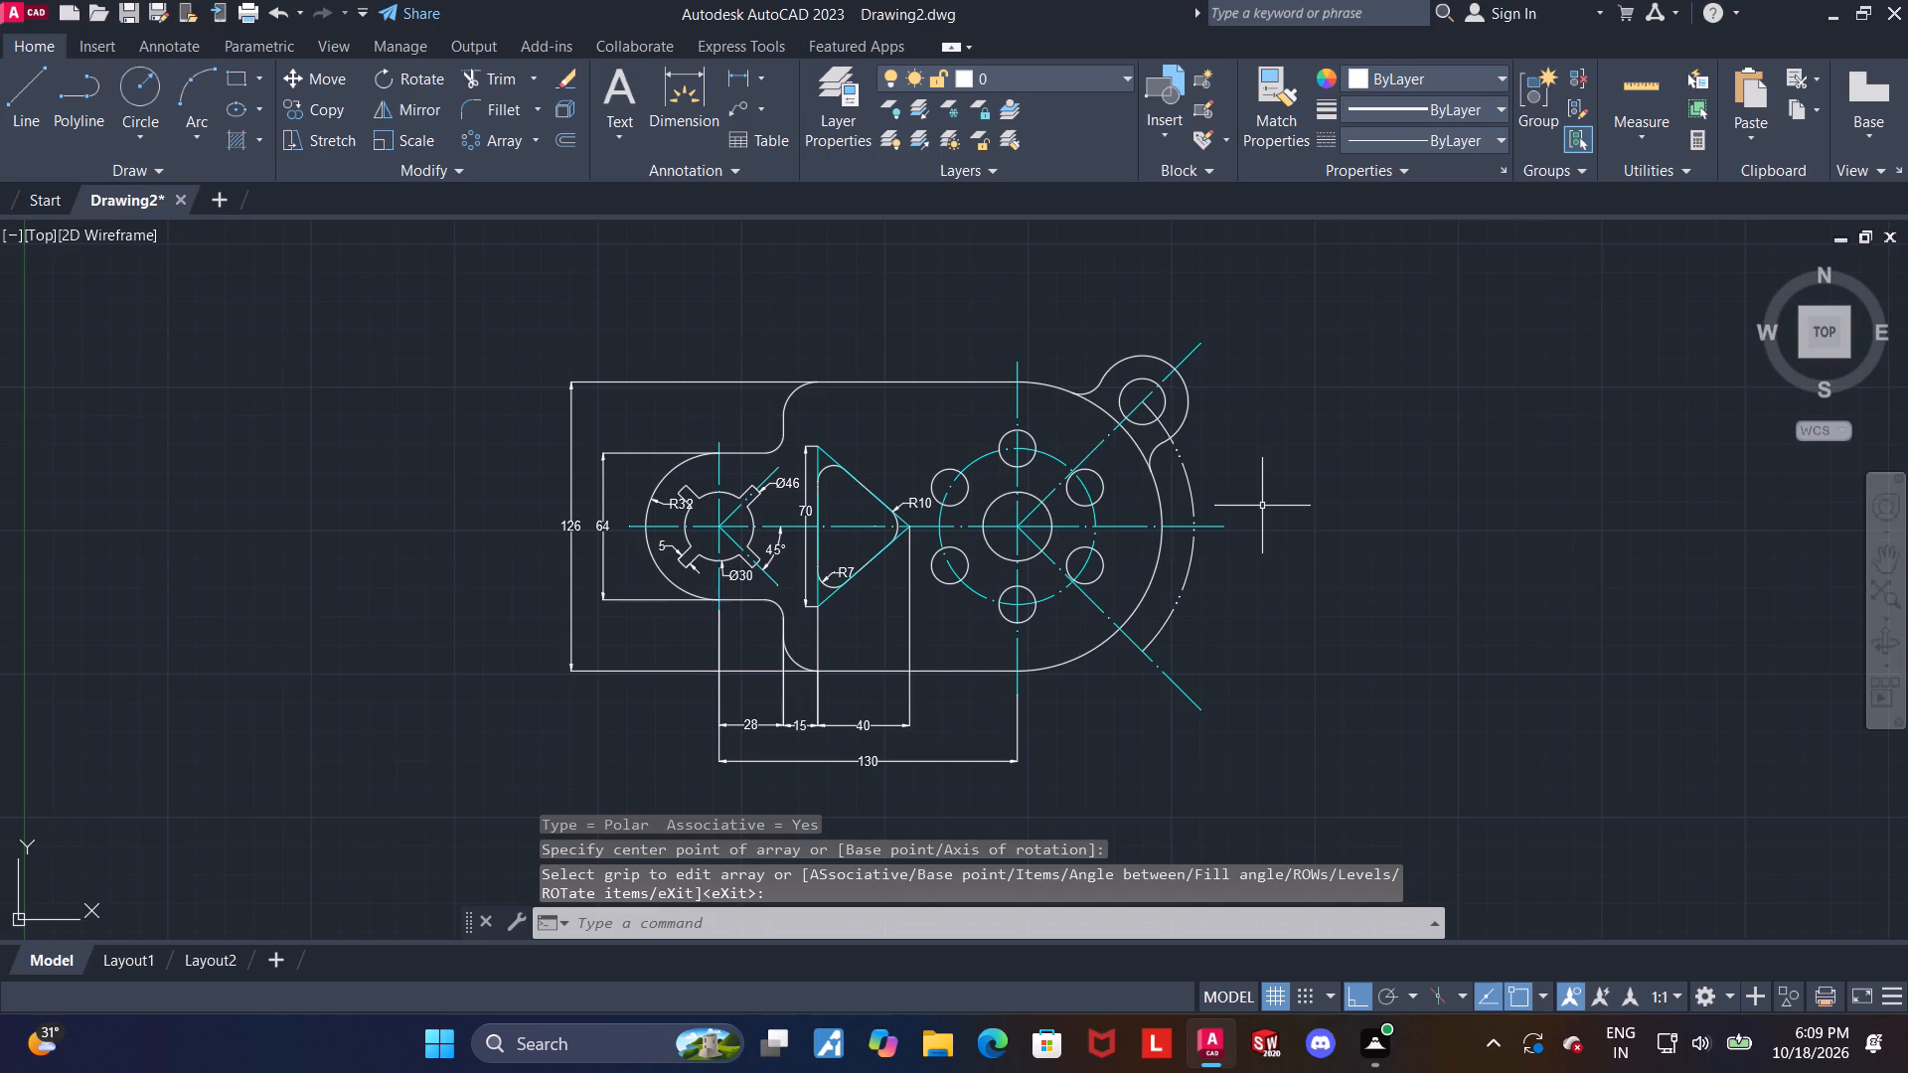
{"action": "middle_click_drag", "start_coordinate": [1260, 508], "coordinate": [1135, 525]}
{"action": "key", "text": "Escape"}
{"action": "scroll", "coordinate": [1129, 523], "scroll_direction": "up", "scroll_amount": 1}
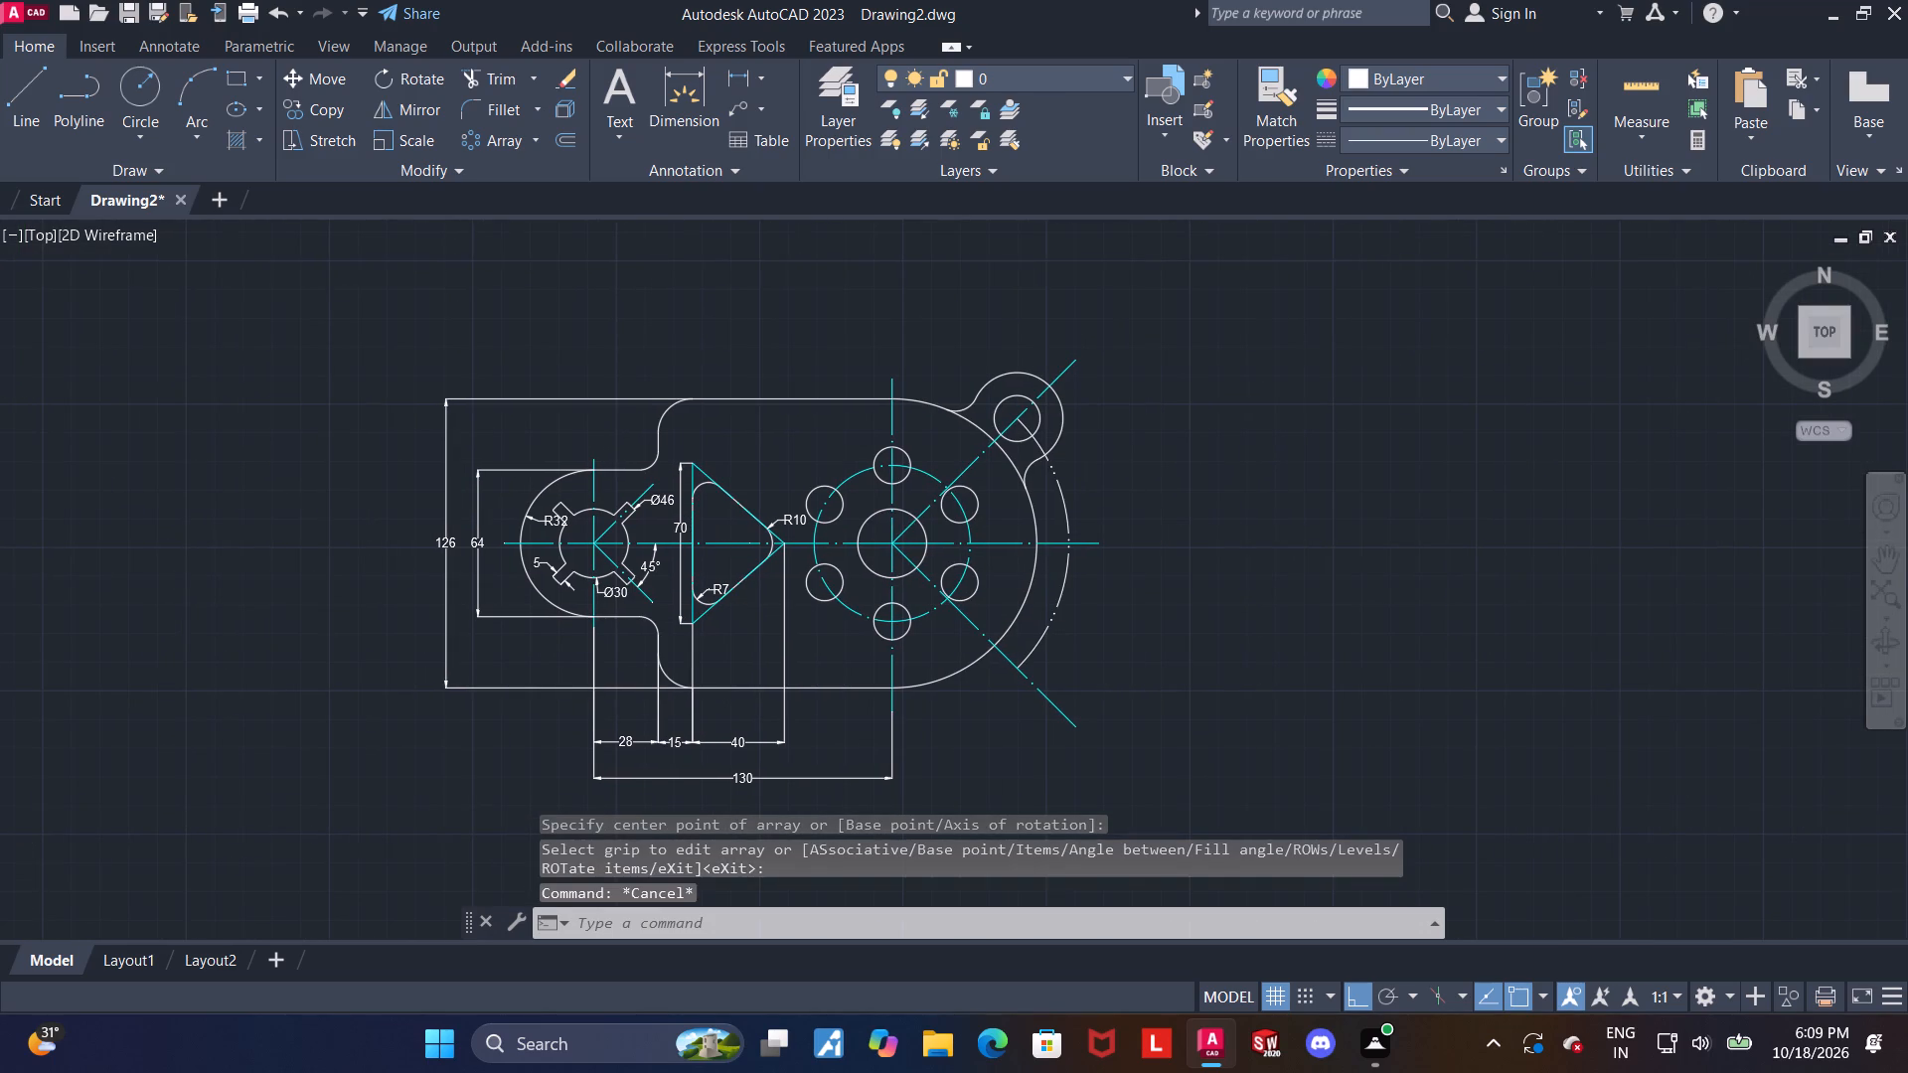
{"action": "scroll", "coordinate": [1129, 523], "scroll_direction": "up", "scroll_amount": 1}
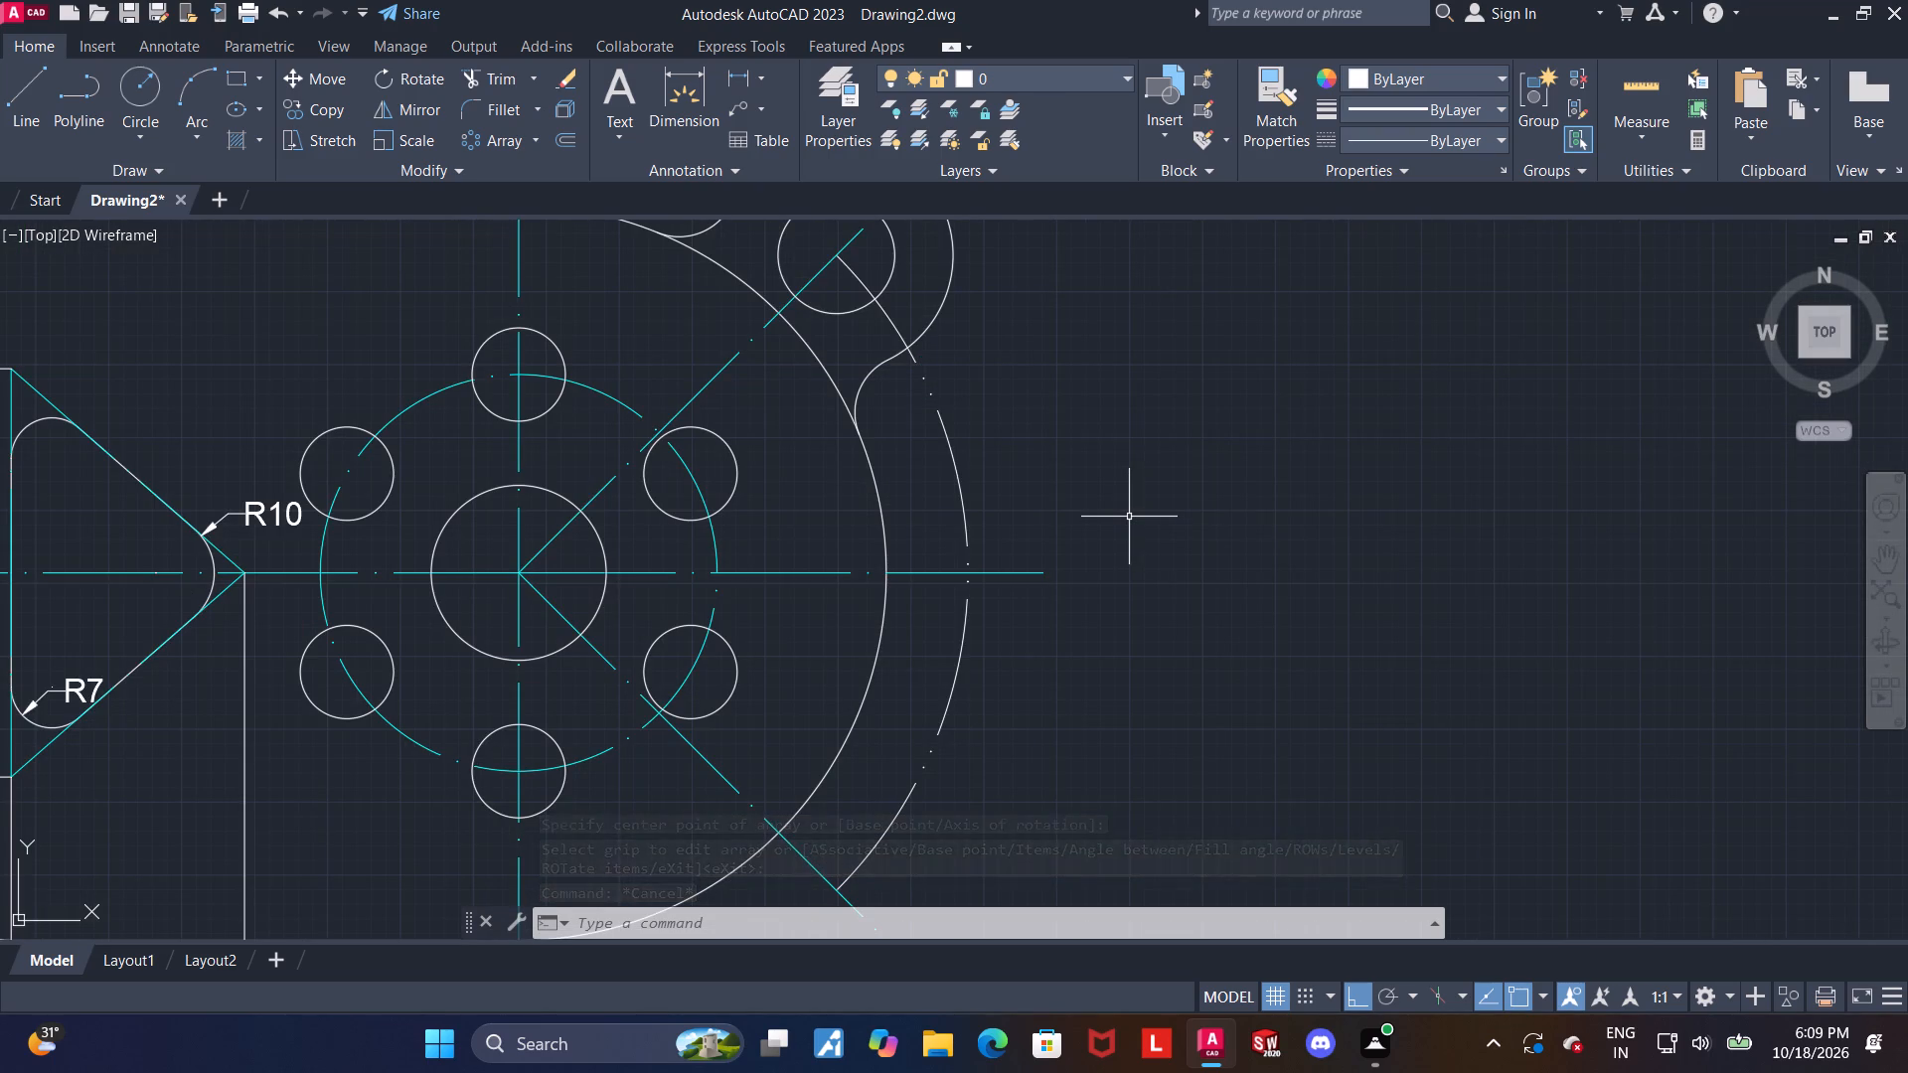
{"action": "scroll", "coordinate": [1038, 520], "scroll_direction": "down", "scroll_amount": 2}
{"action": "middle_click_drag", "start_coordinate": [1053, 498], "coordinate": [1107, 549]}
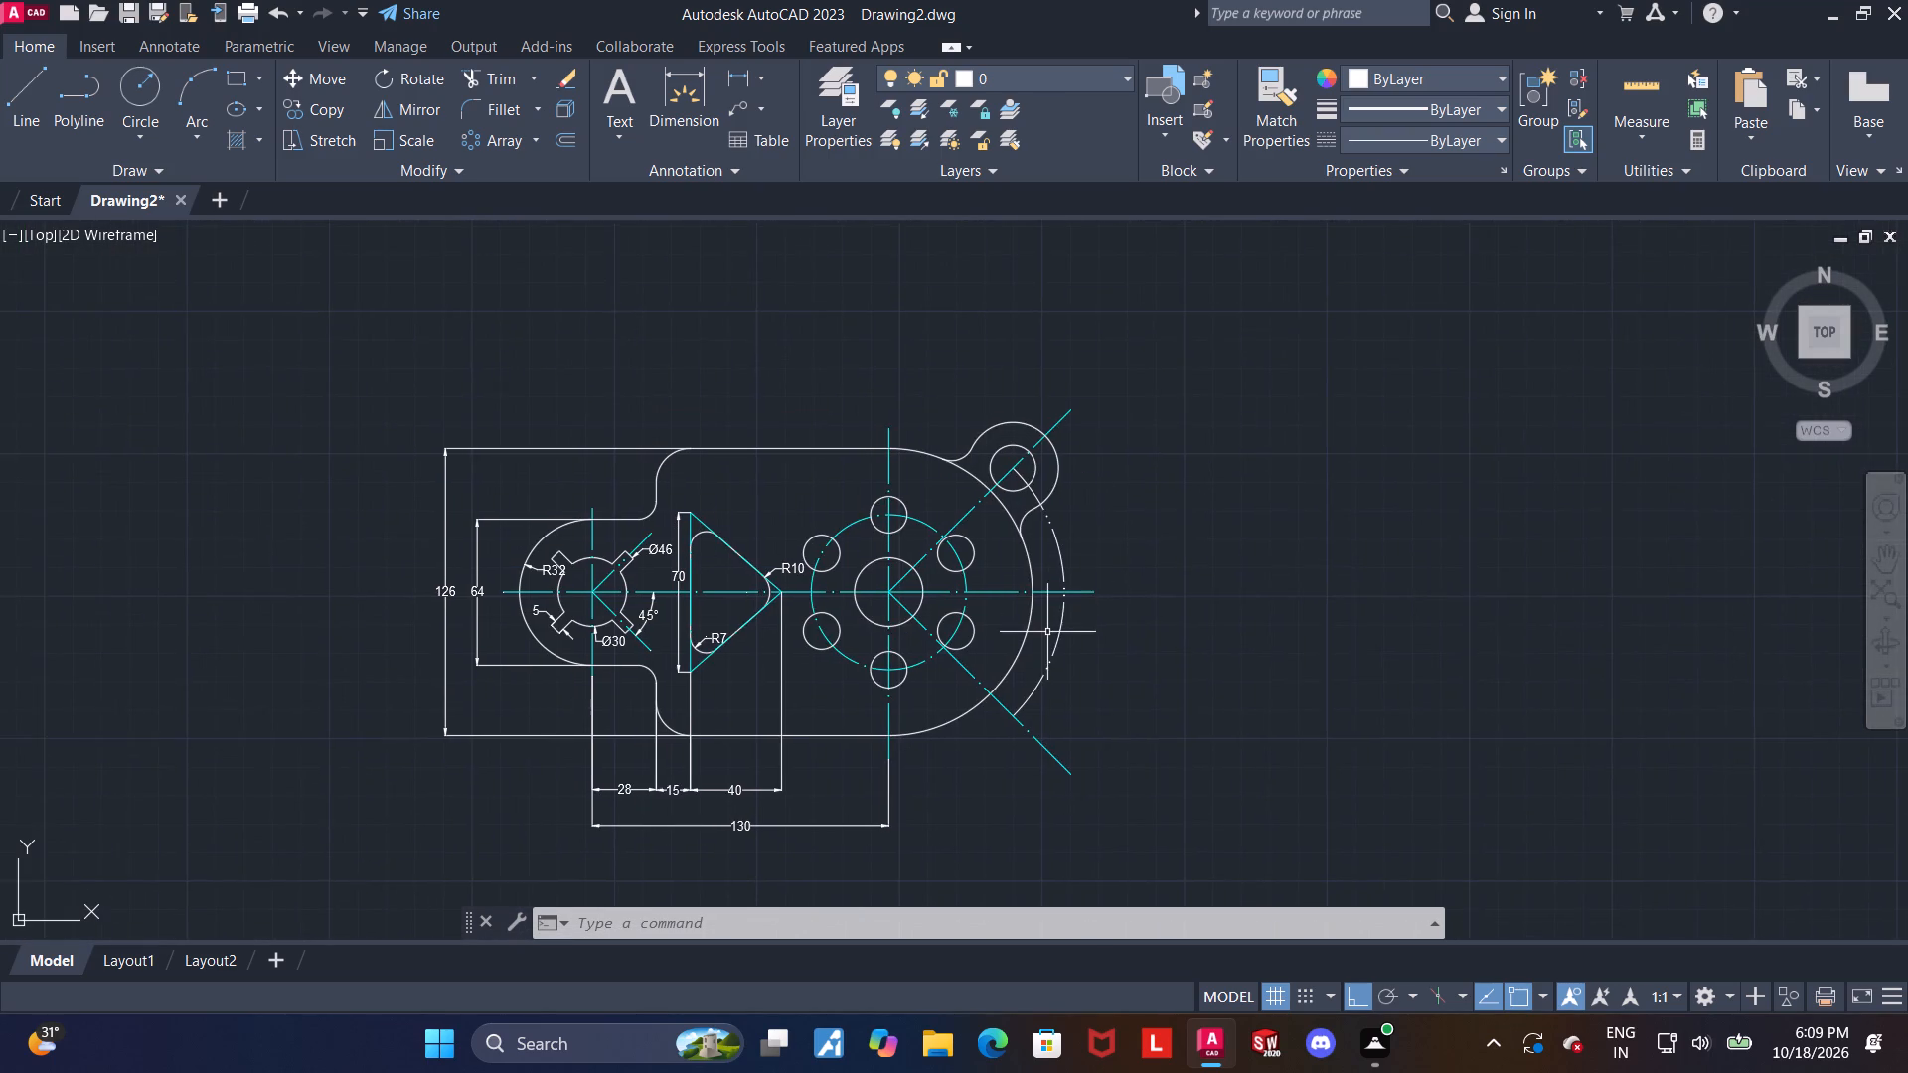
{"action": "scroll", "coordinate": [1046, 638], "scroll_direction": "up", "scroll_amount": 2}
{"action": "key", "text": "Escape"}
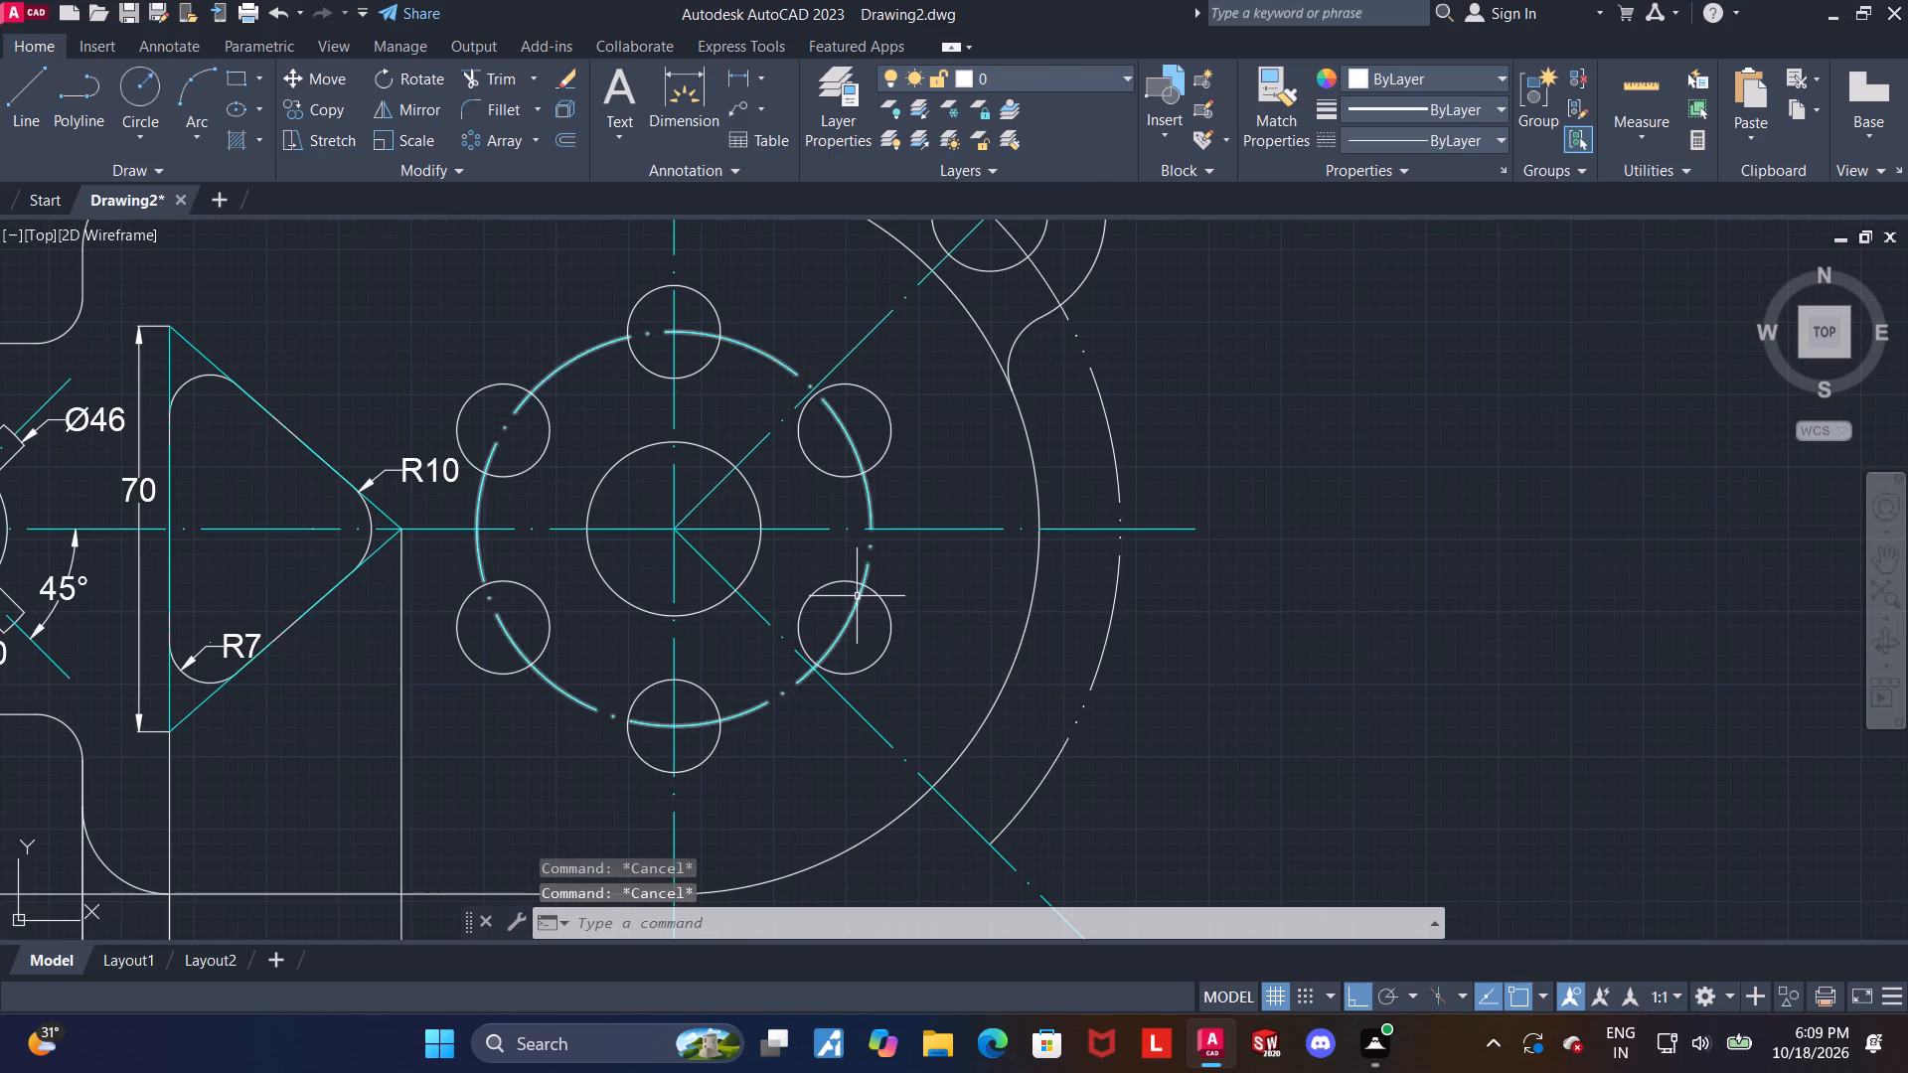
Add a diameter dimension to the dash-dot hole circle, placing its text outside the circle at the upper left.
{"action": "middle_click_drag", "start_coordinate": [645, 374], "coordinate": [733, 457]}
{"action": "left_click", "coordinate": [671, 77]}
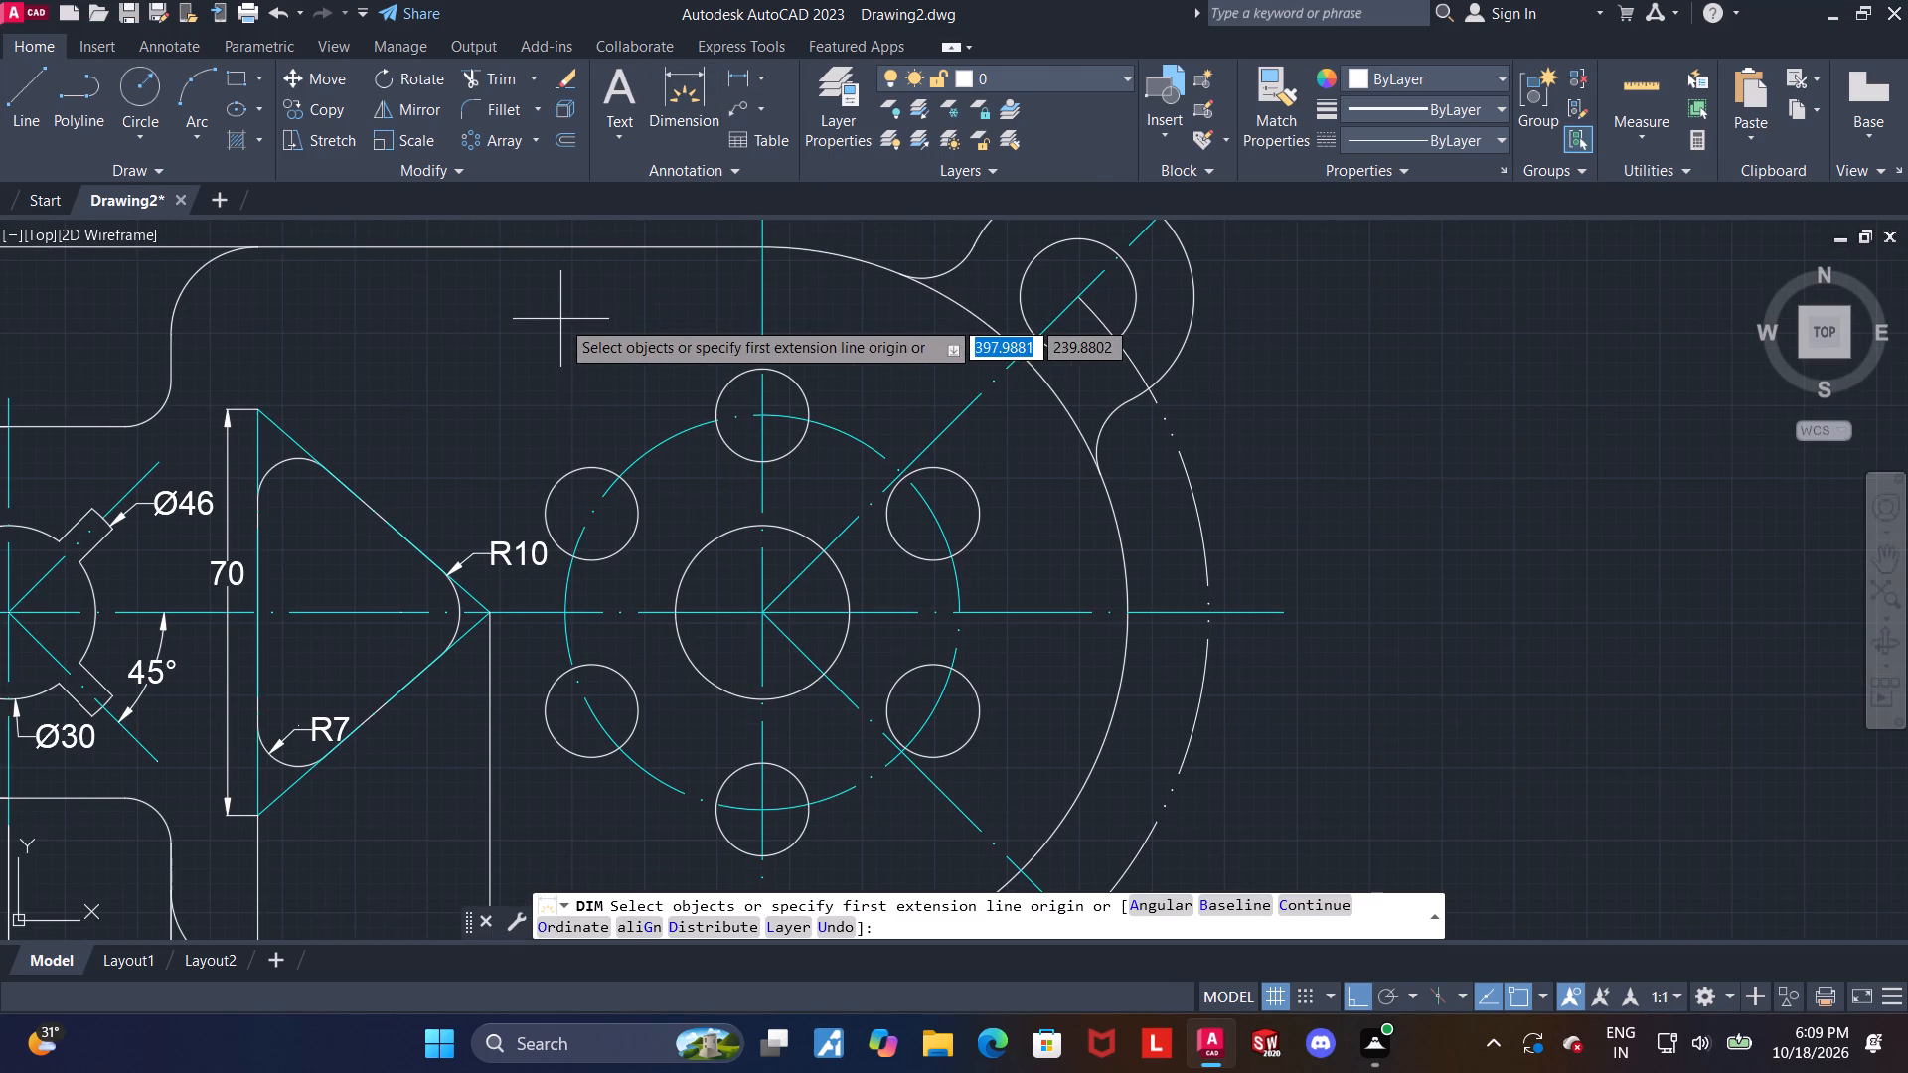
{"action": "scroll", "coordinate": [560, 319], "scroll_direction": "up", "scroll_amount": 1}
{"action": "left_click", "coordinate": [728, 505]}
{"action": "left_click", "coordinate": [617, 360]}
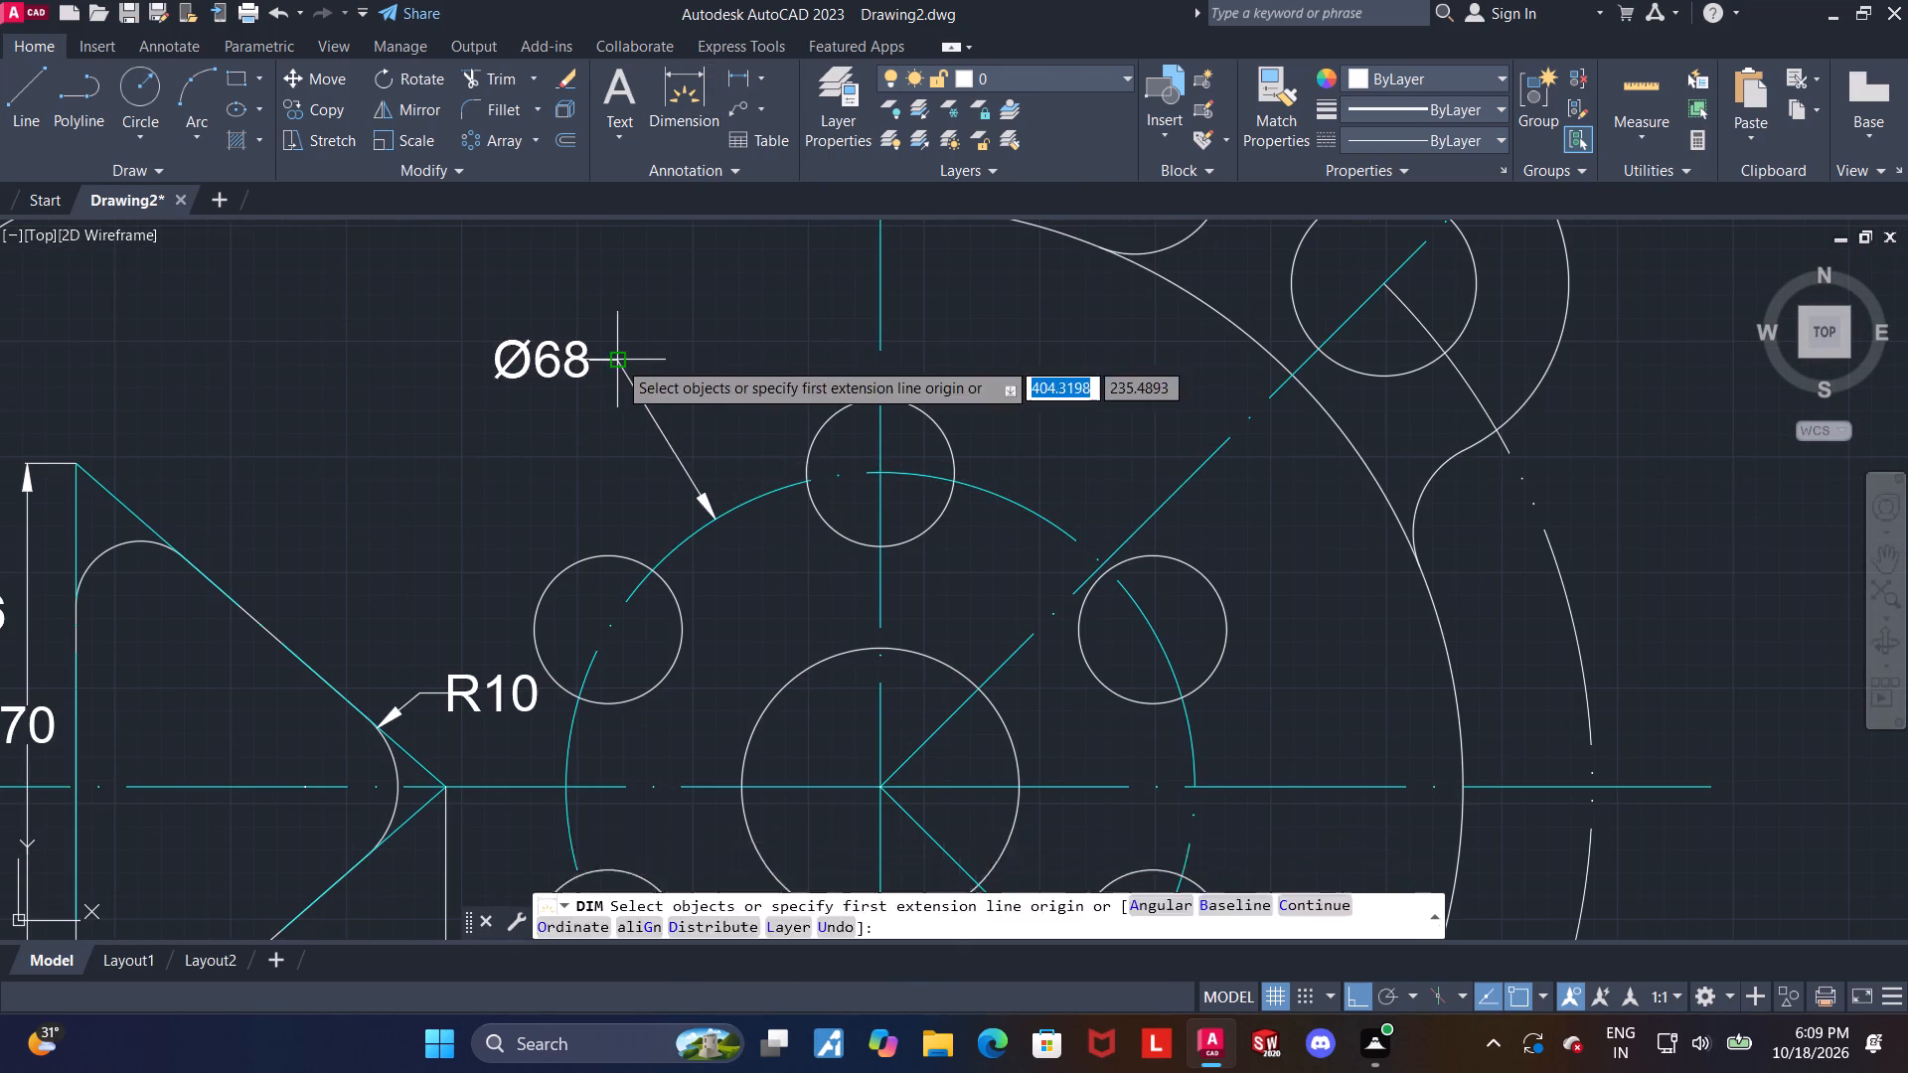
{"action": "key", "text": "Escape"}
Add a diameter dimension to the large end's central circle, placing its text above and outside the hole pattern.
{"action": "scroll", "coordinate": [636, 382], "scroll_direction": "down", "scroll_amount": 1}
{"action": "middle_click_drag", "start_coordinate": [716, 400], "coordinate": [656, 364]}
{"action": "left_click", "coordinate": [688, 86]}
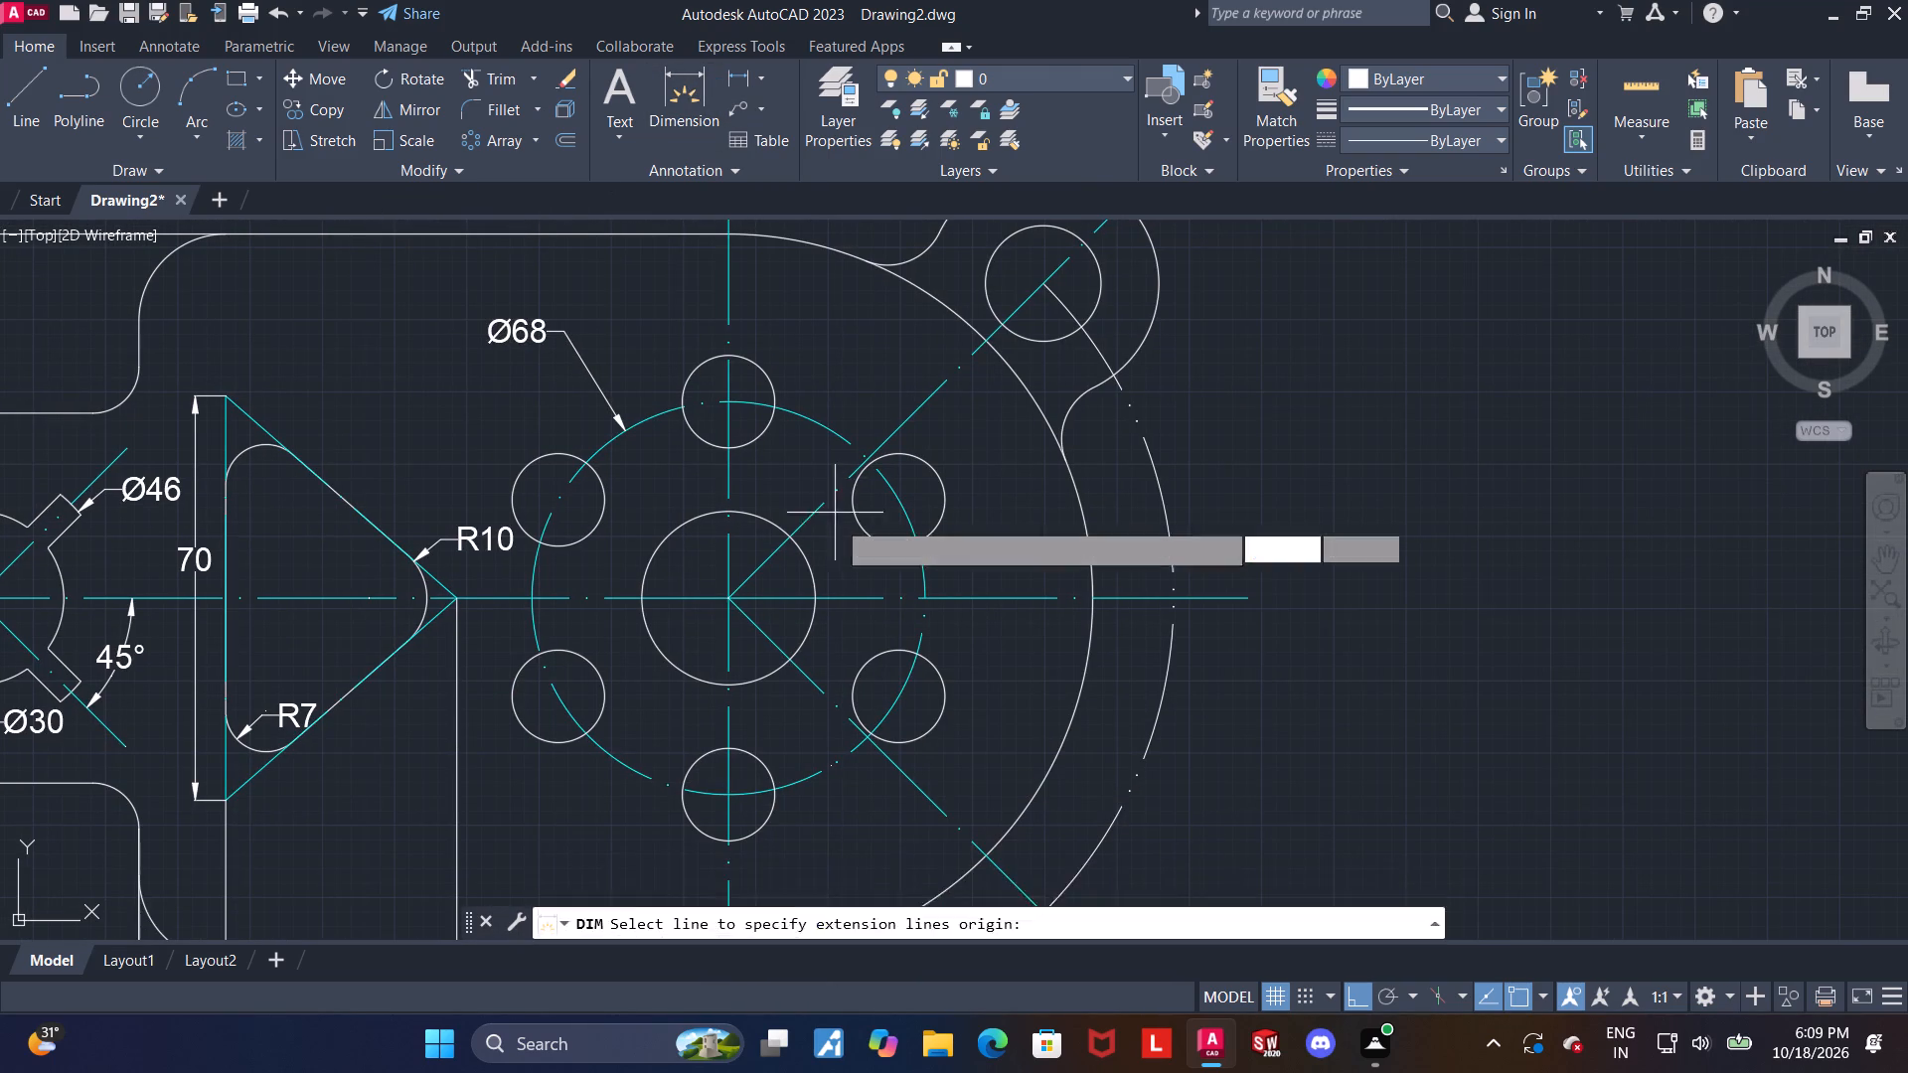
{"action": "scroll", "coordinate": [760, 520], "scroll_direction": "up", "scroll_amount": 1}
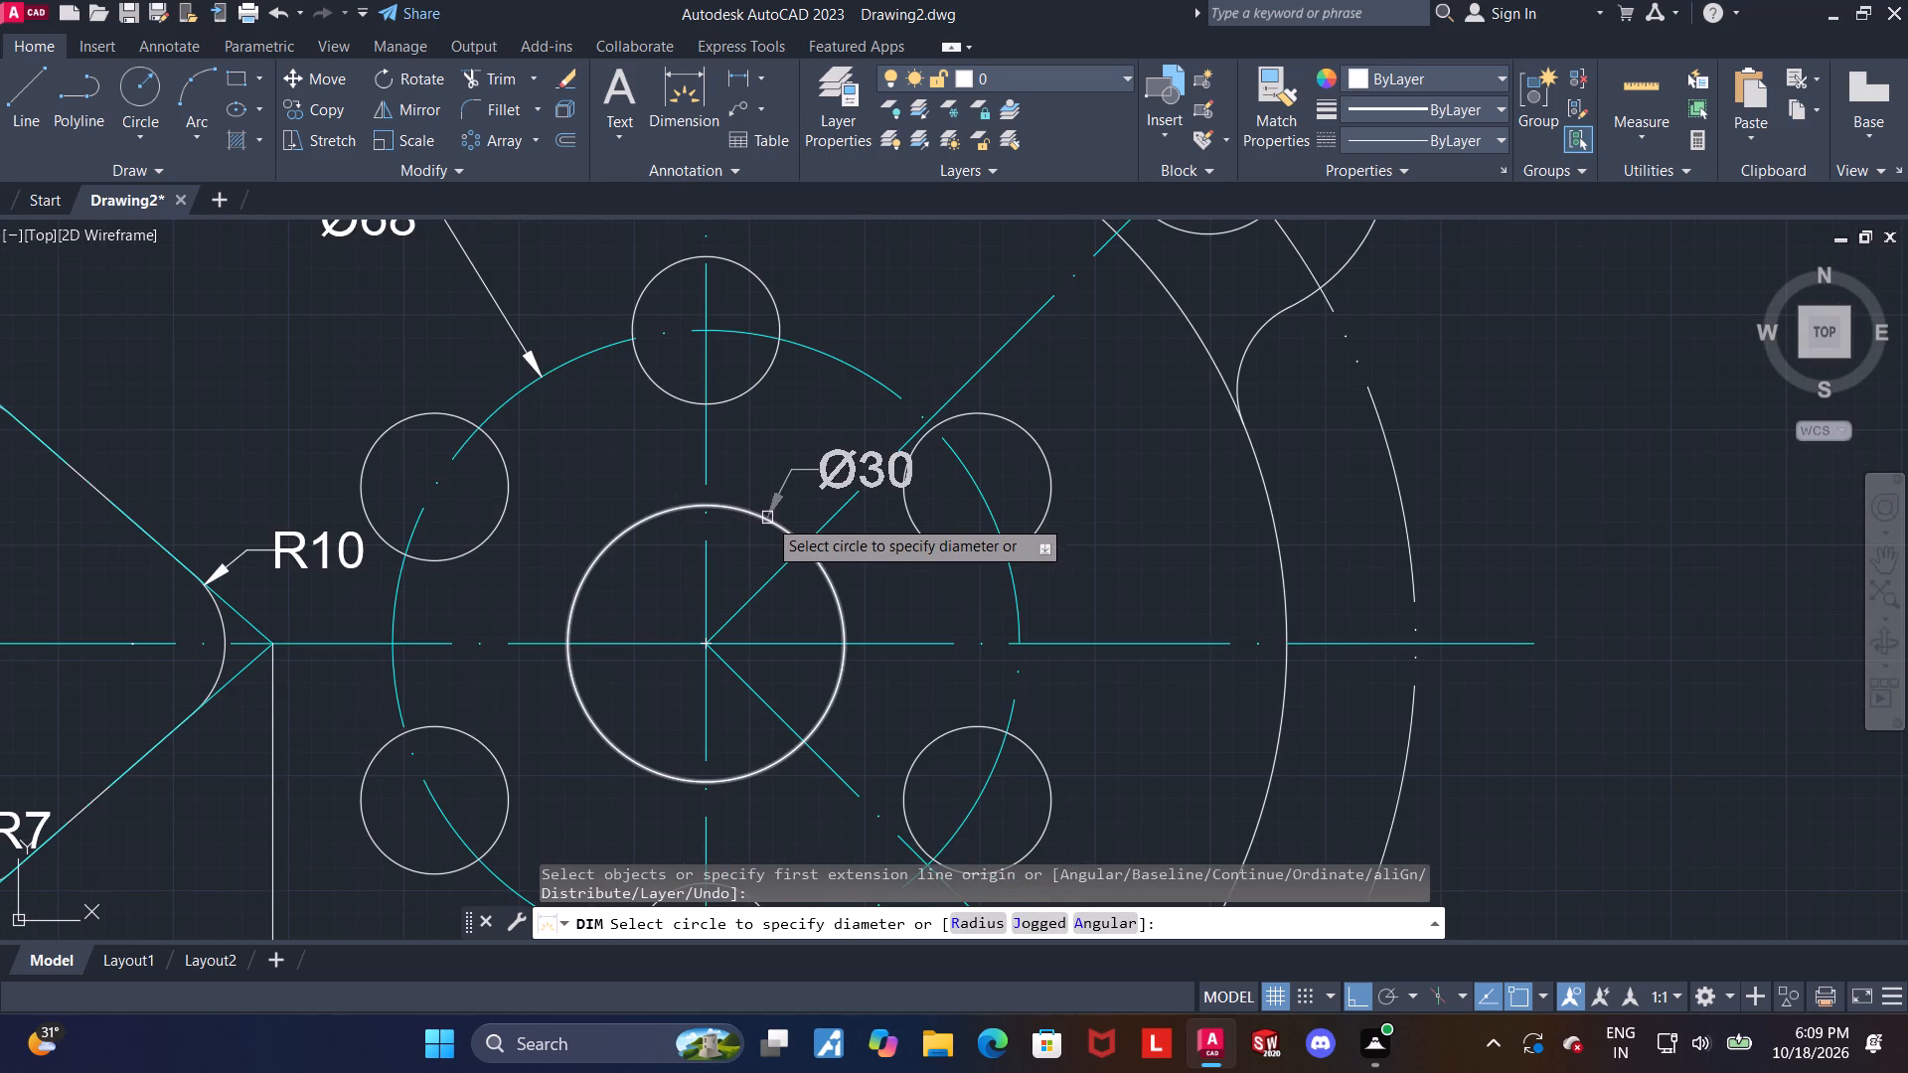
{"action": "left_click", "coordinate": [767, 518]}
{"action": "scroll", "coordinate": [767, 518], "scroll_direction": "down", "scroll_amount": 1}
{"action": "left_click", "coordinate": [815, 343]}
{"action": "key", "text": "Escape"}
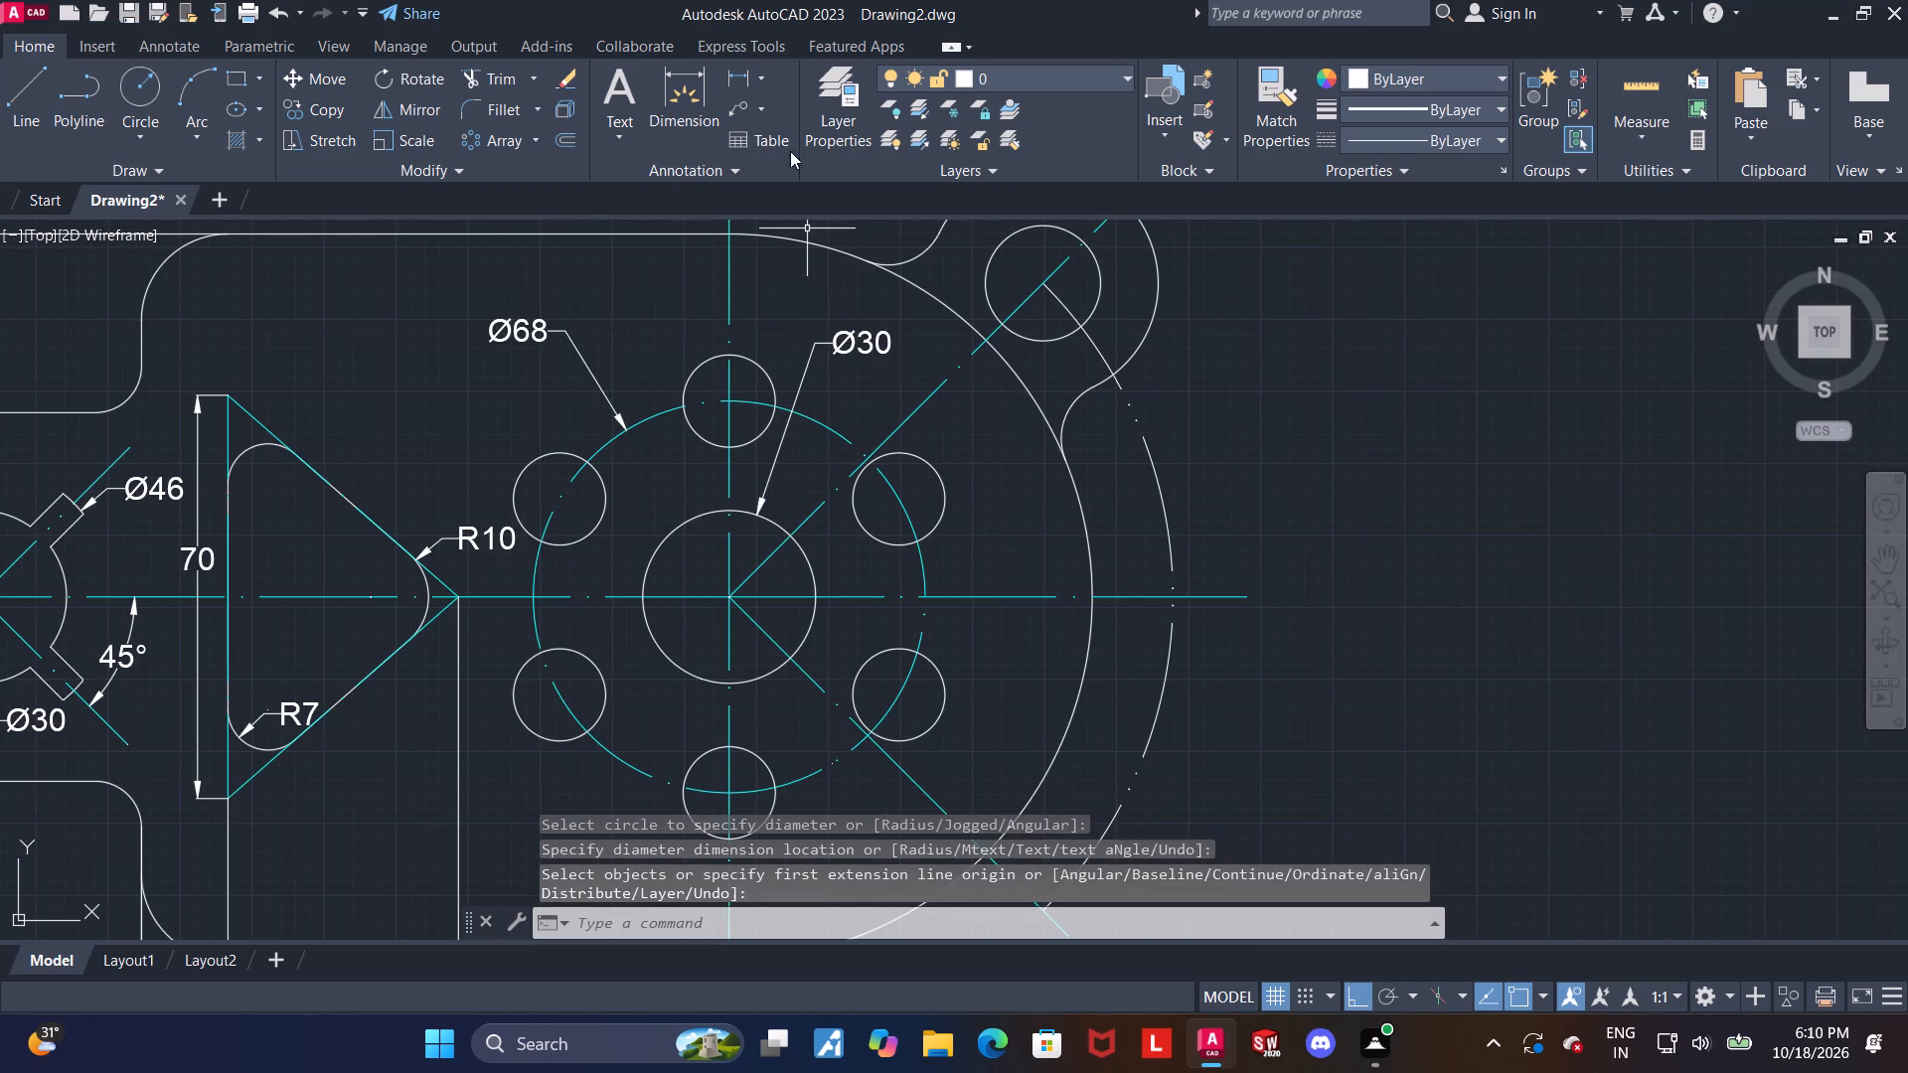
Add a radius dimension to the dash-dot construction arc outside the large end, with its text beyond the arc.
{"action": "left_click", "coordinate": [688, 87]}
{"action": "scroll", "coordinate": [783, 238], "scroll_direction": "down", "scroll_amount": 1}
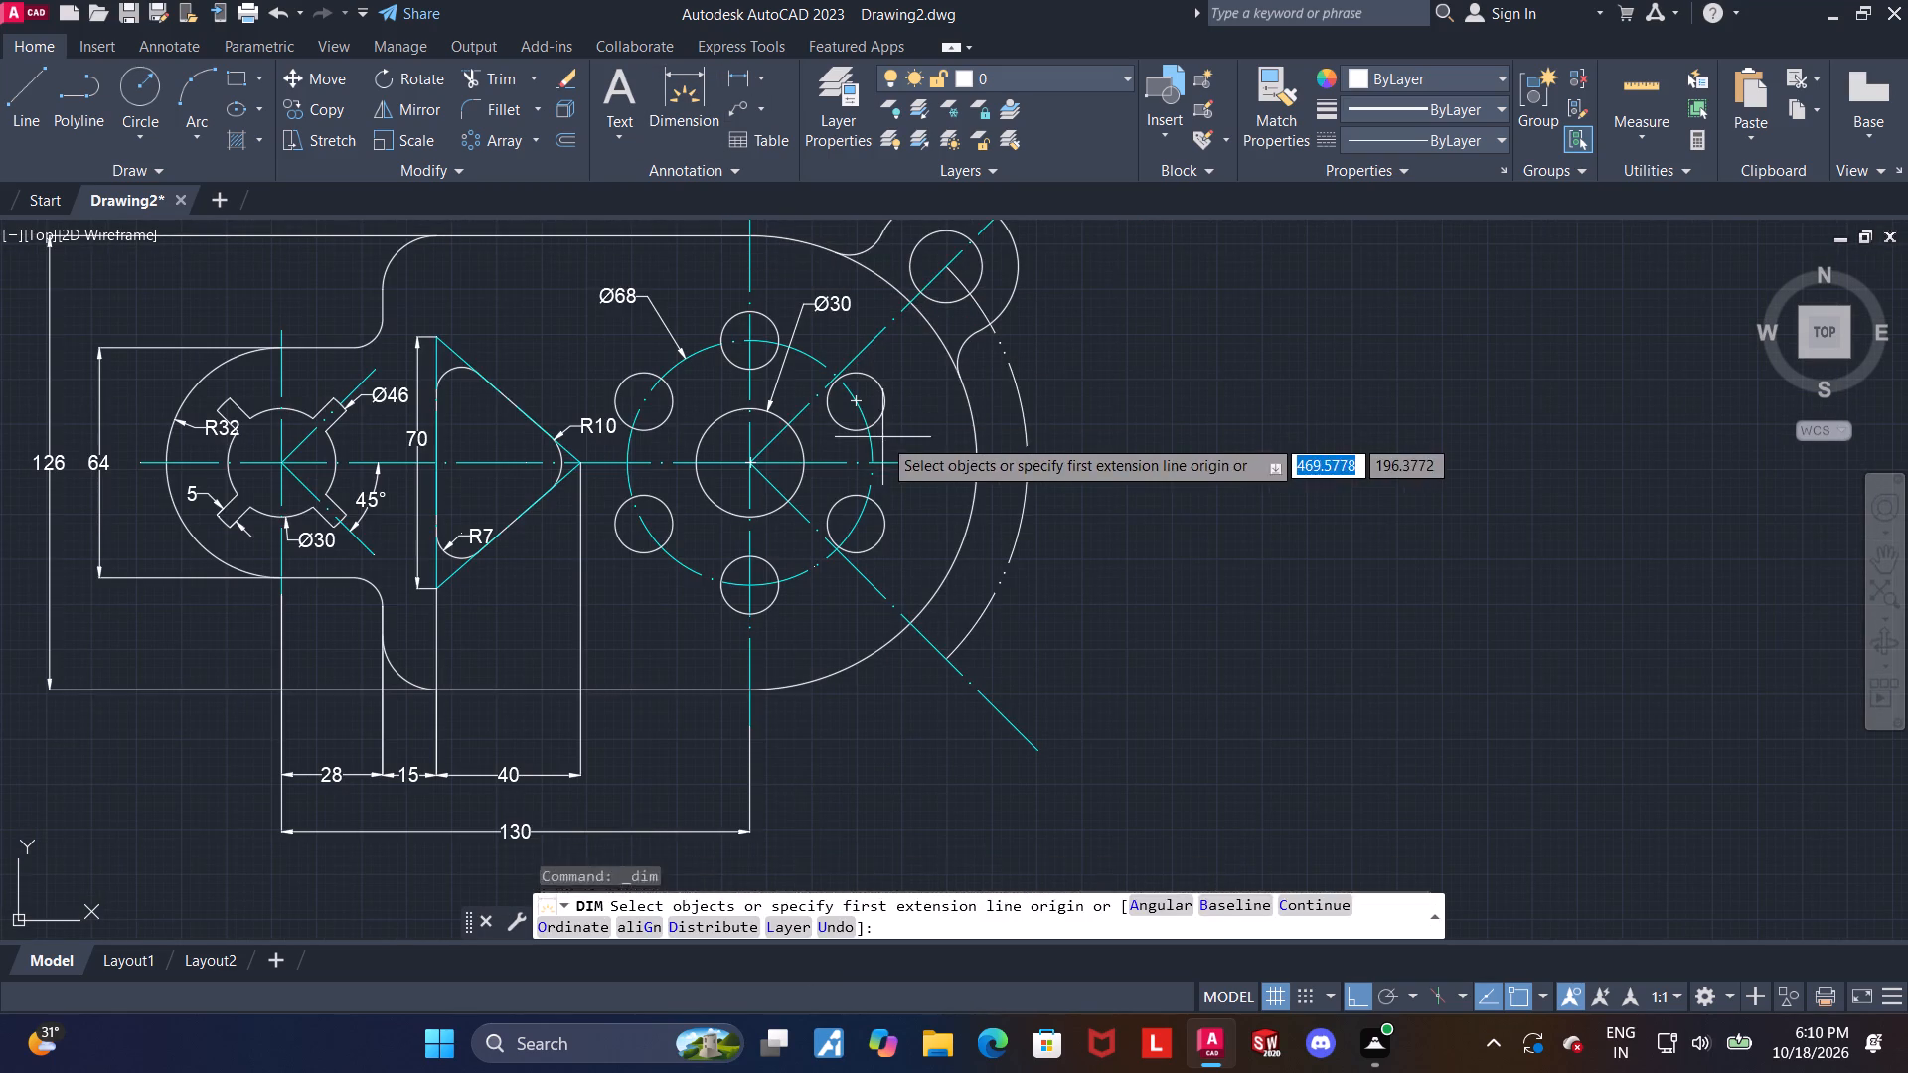
{"action": "scroll", "coordinate": [981, 469], "scroll_direction": "down", "scroll_amount": 2}
{"action": "middle_click_drag", "start_coordinate": [1043, 431], "coordinate": [1034, 451]}
{"action": "scroll", "coordinate": [1023, 456], "scroll_direction": "up", "scroll_amount": 3}
{"action": "left_click", "coordinate": [896, 459]}
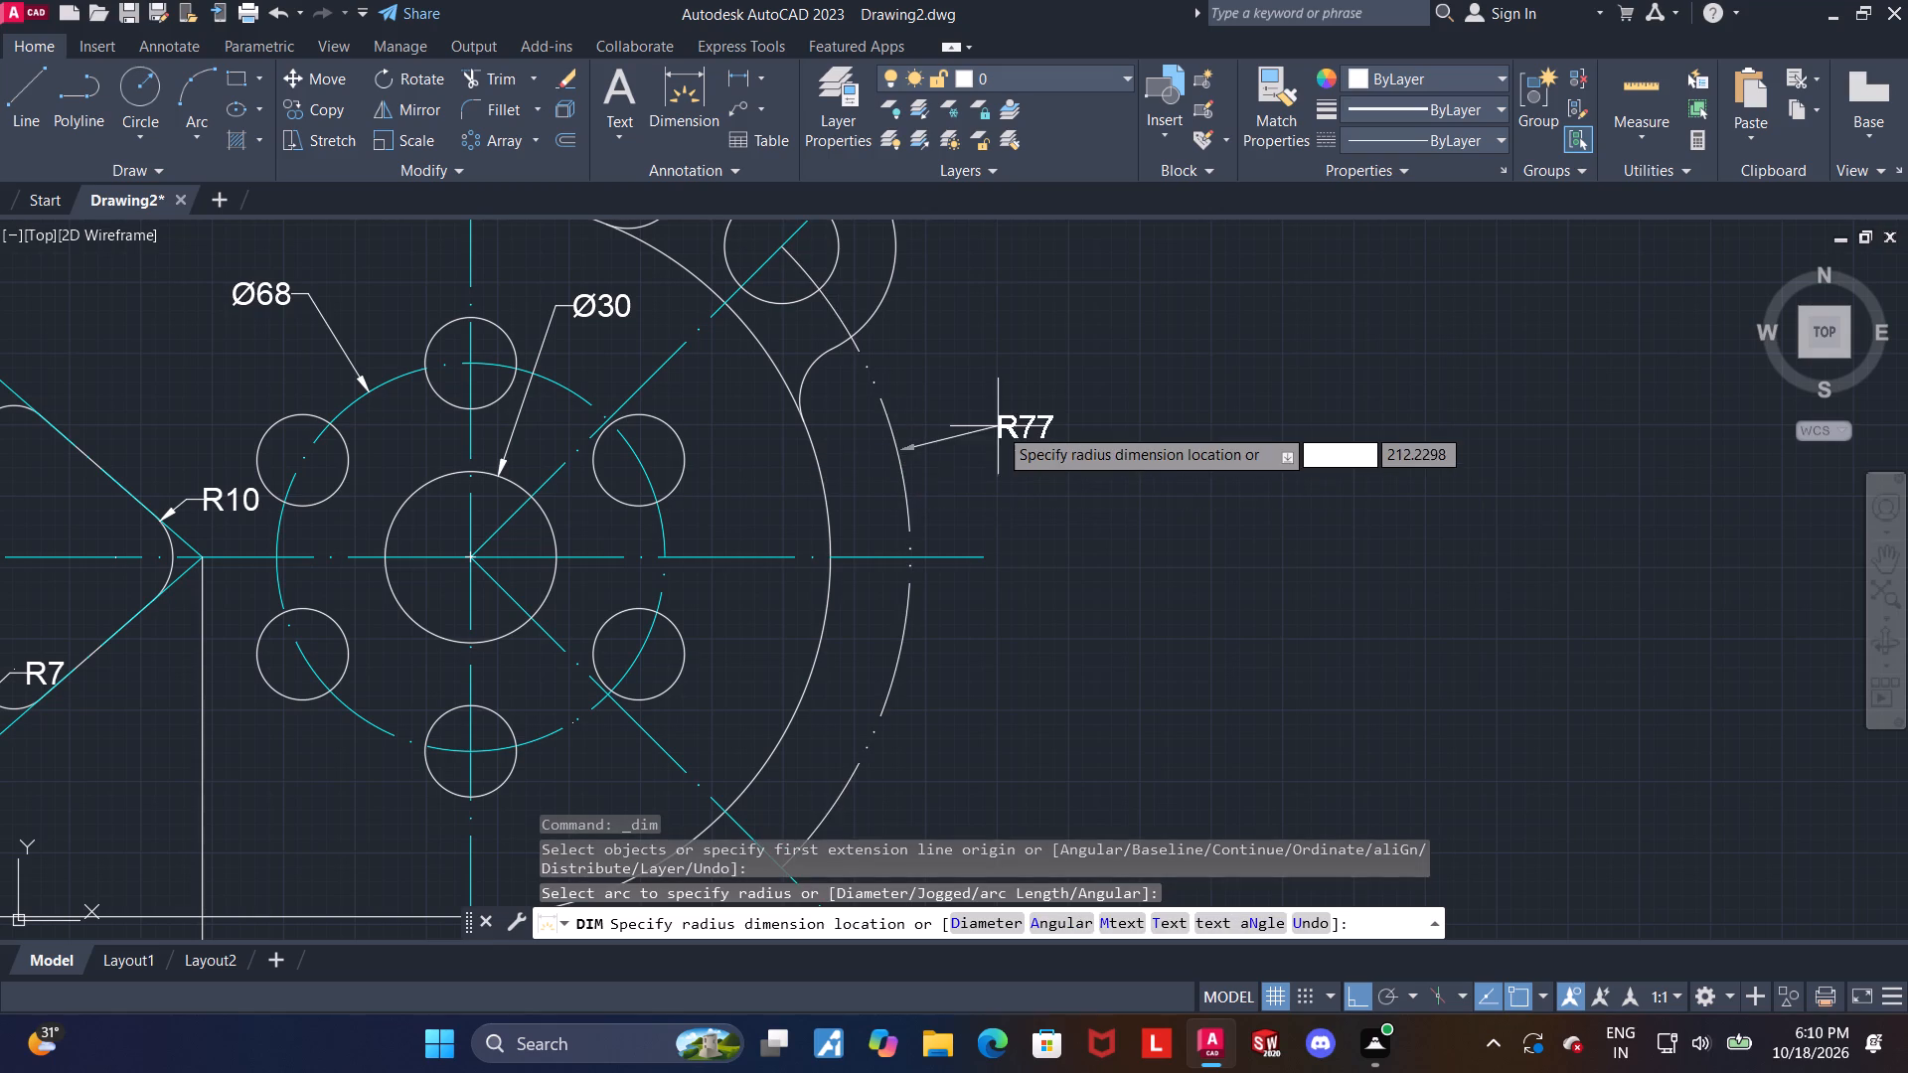
{"action": "left_click", "coordinate": [1000, 414]}
{"action": "key", "text": "Escape"}
Trim away the portion of the dash-dot construction arc below the horizontal centreline, outside the large end.
{"action": "scroll", "coordinate": [1000, 414], "scroll_direction": "down", "scroll_amount": 2}
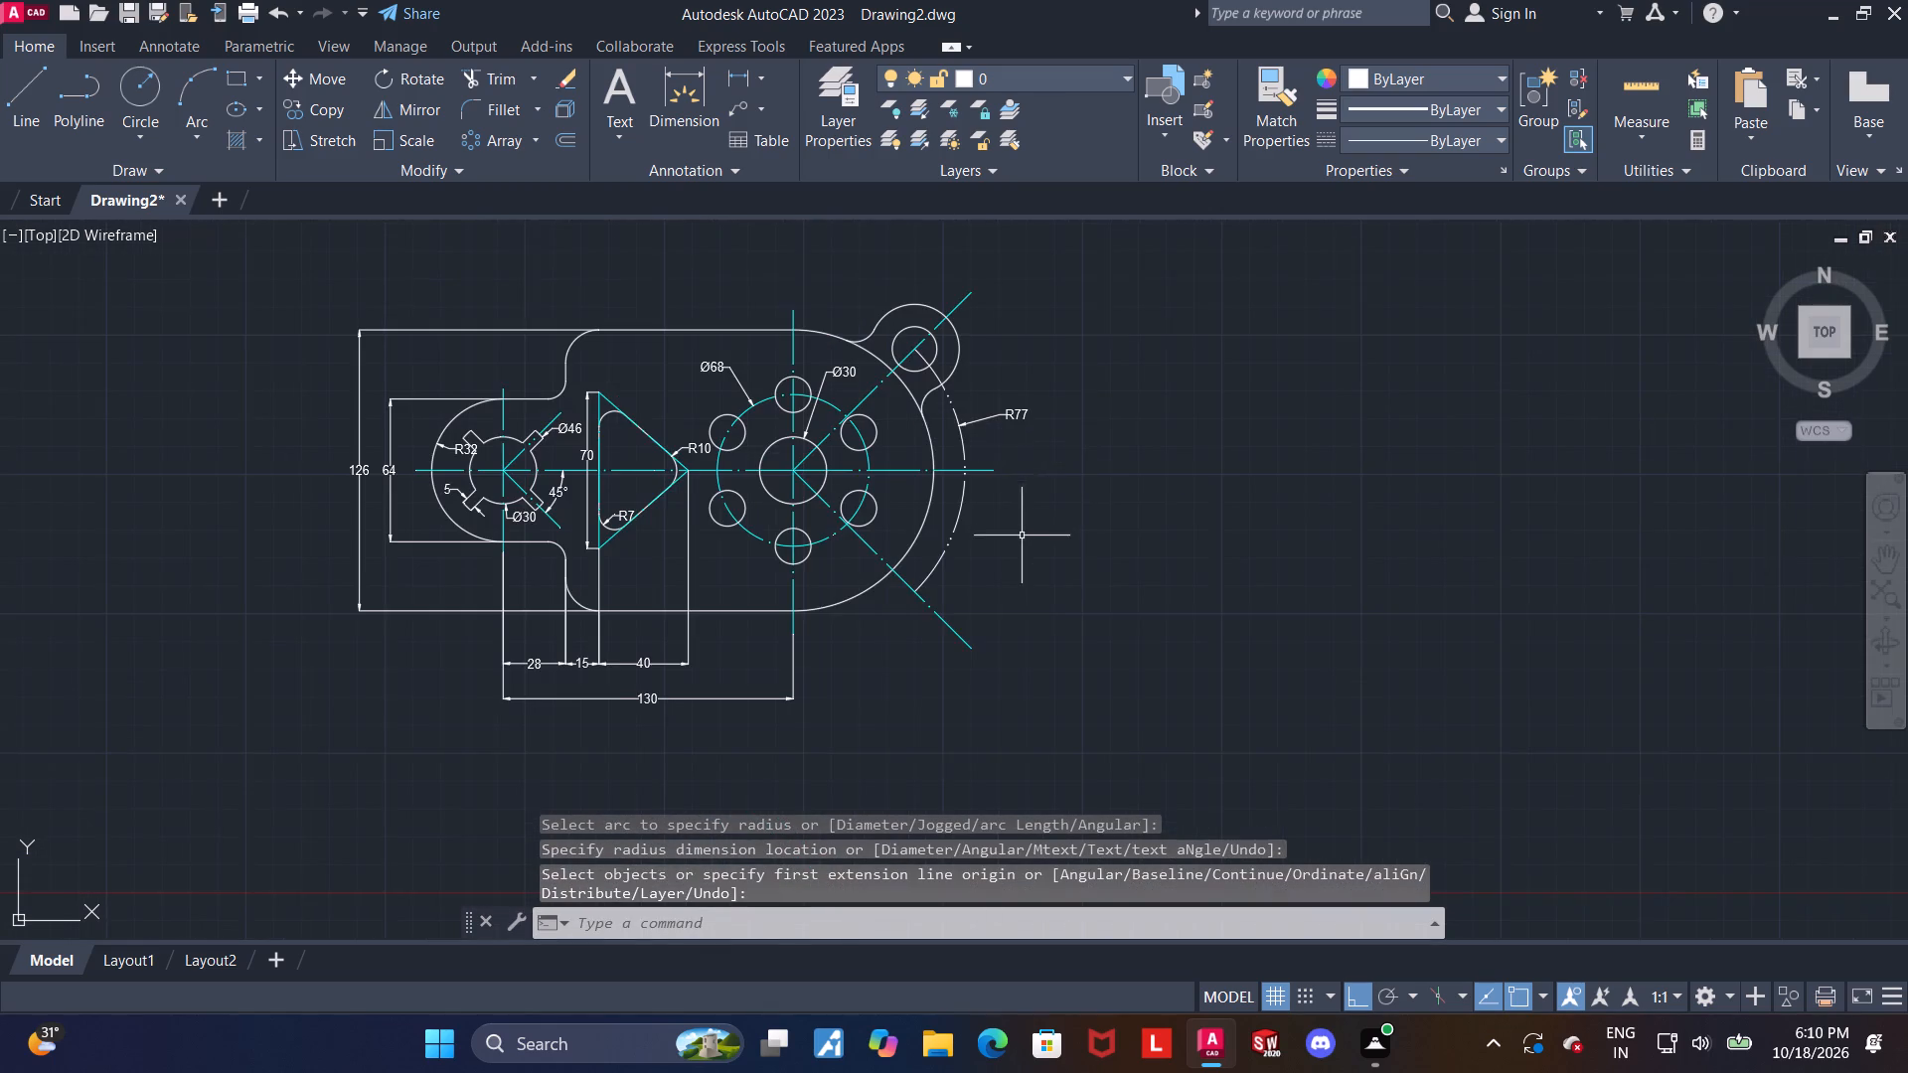
{"action": "middle_click", "coordinate": [1022, 536]}
{"action": "scroll", "coordinate": [1004, 535], "scroll_direction": "up", "scroll_amount": 1}
{"action": "left_click", "coordinate": [497, 80]}
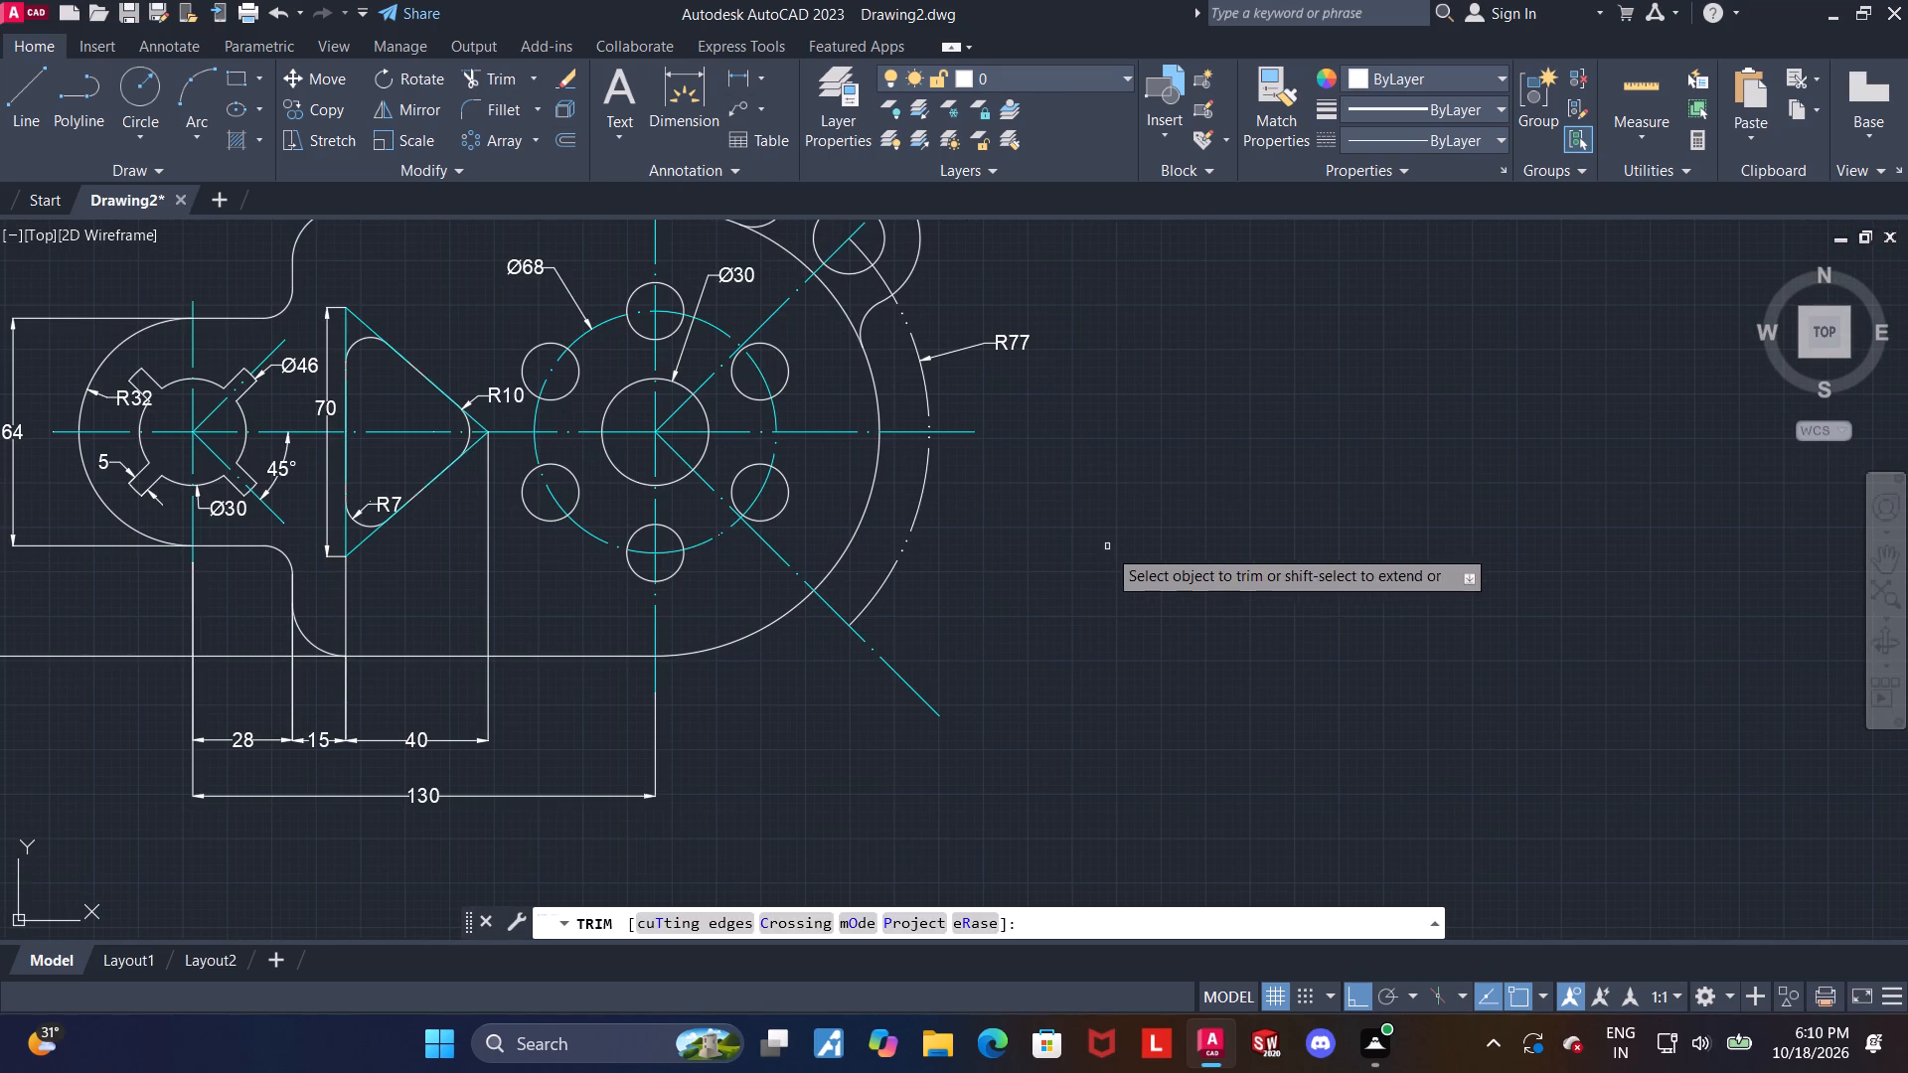
{"action": "left_click_drag", "start_coordinate": [1008, 546], "coordinate": [904, 509]}
{"action": "key", "text": "Escape"}
{"action": "scroll", "coordinate": [947, 532], "scroll_direction": "down", "scroll_amount": 1}
{"action": "middle_click_drag", "start_coordinate": [1005, 524], "coordinate": [1006, 530]}
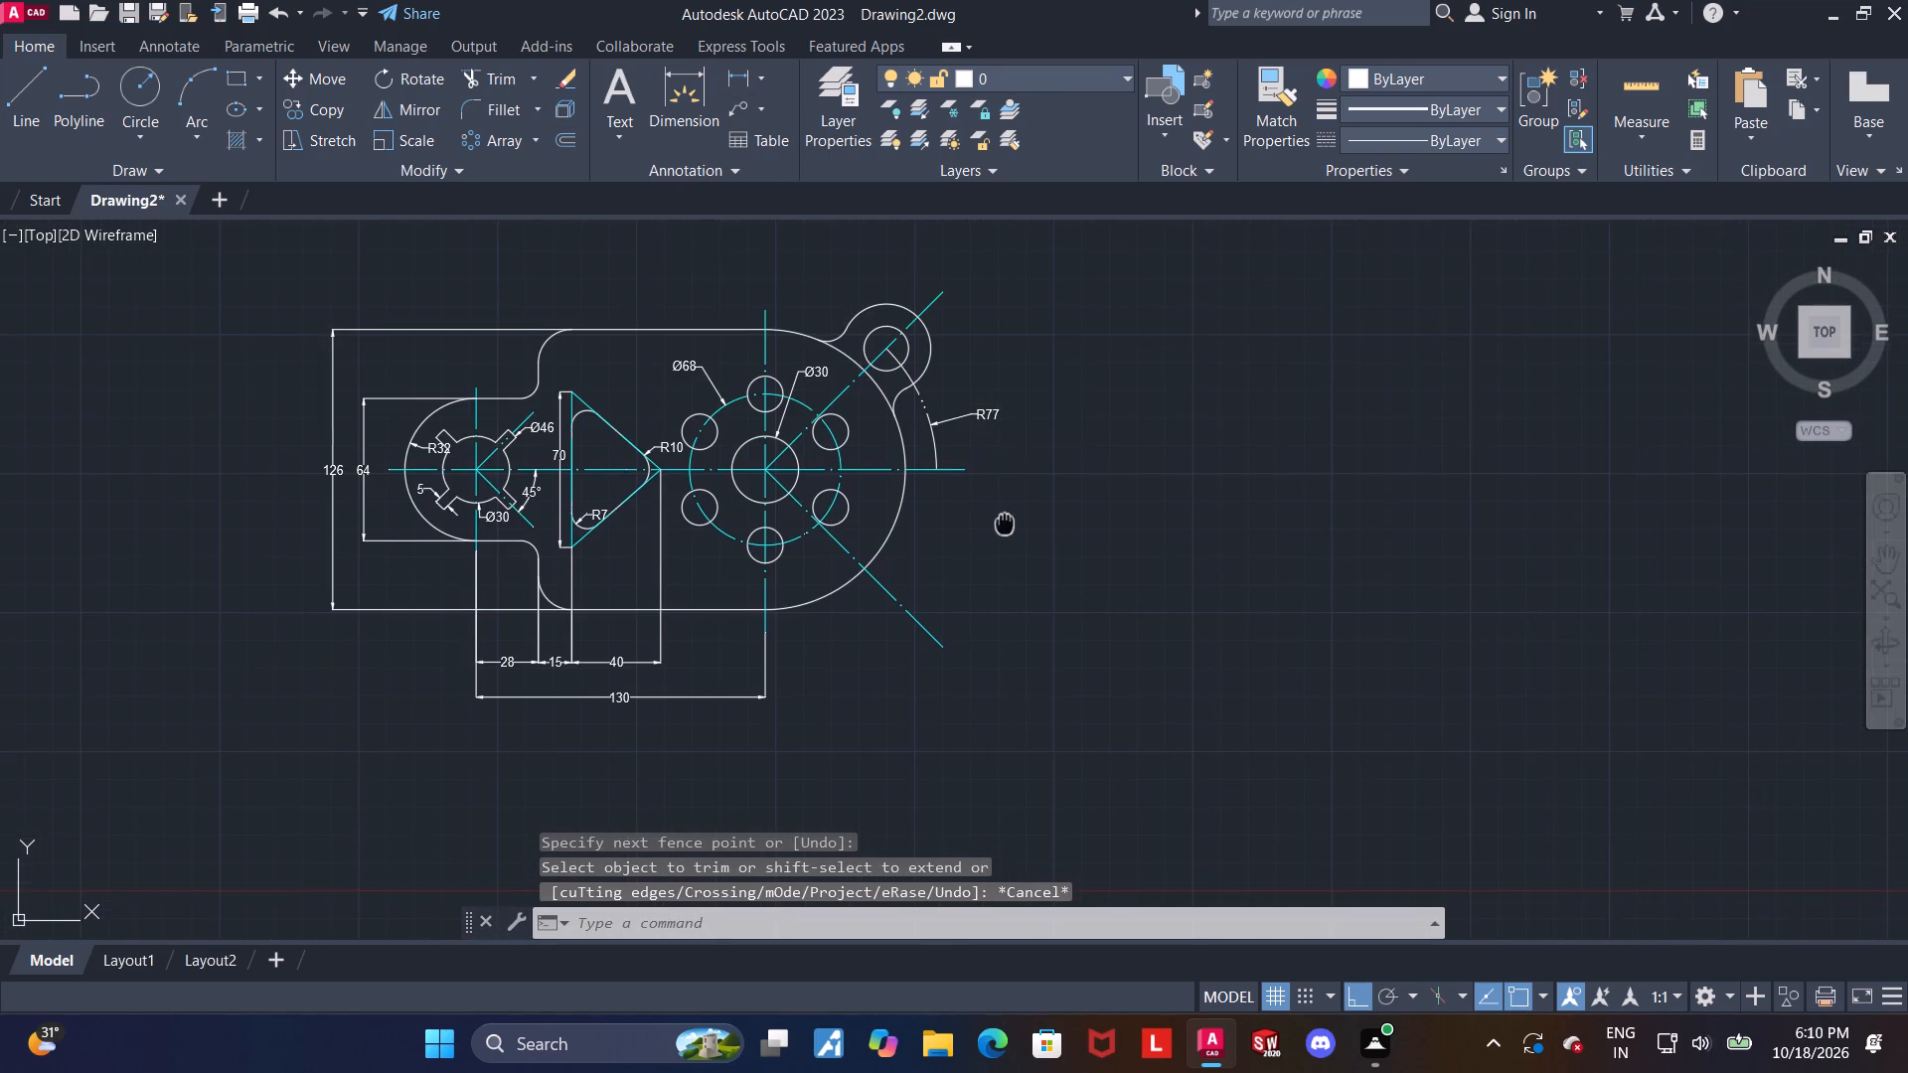
{"action": "middle_click_drag", "start_coordinate": [1006, 530], "coordinate": [1008, 545]}
{"action": "scroll", "coordinate": [934, 387], "scroll_direction": "up", "scroll_amount": 2}
{"action": "key", "text": "Escape"}
Change the colour of the remaining dash-dot construction arc through the lug hole to cyan, matching the centrelines.
{"action": "left_click", "coordinate": [903, 475]}
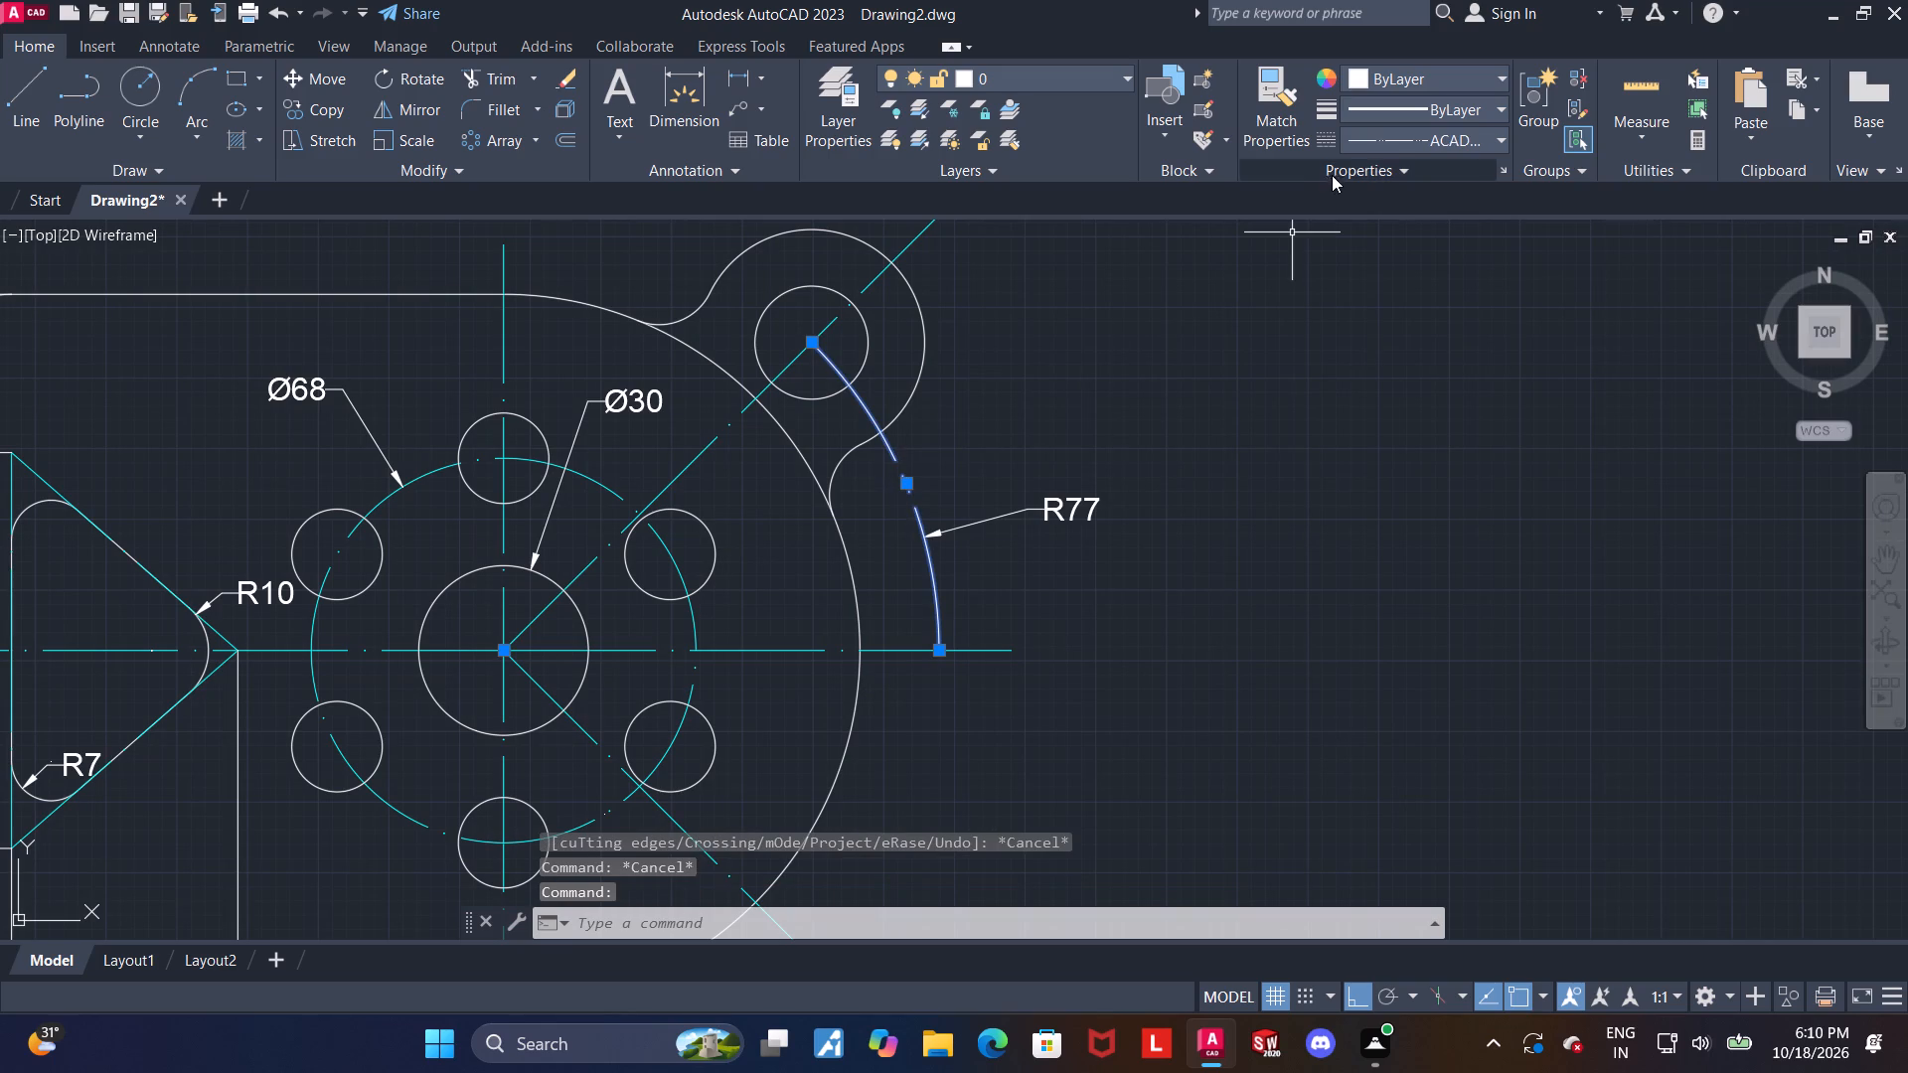
{"action": "left_click", "coordinate": [1418, 70]}
{"action": "left_click", "coordinate": [1426, 308]}
{"action": "key", "text": "Escape"}
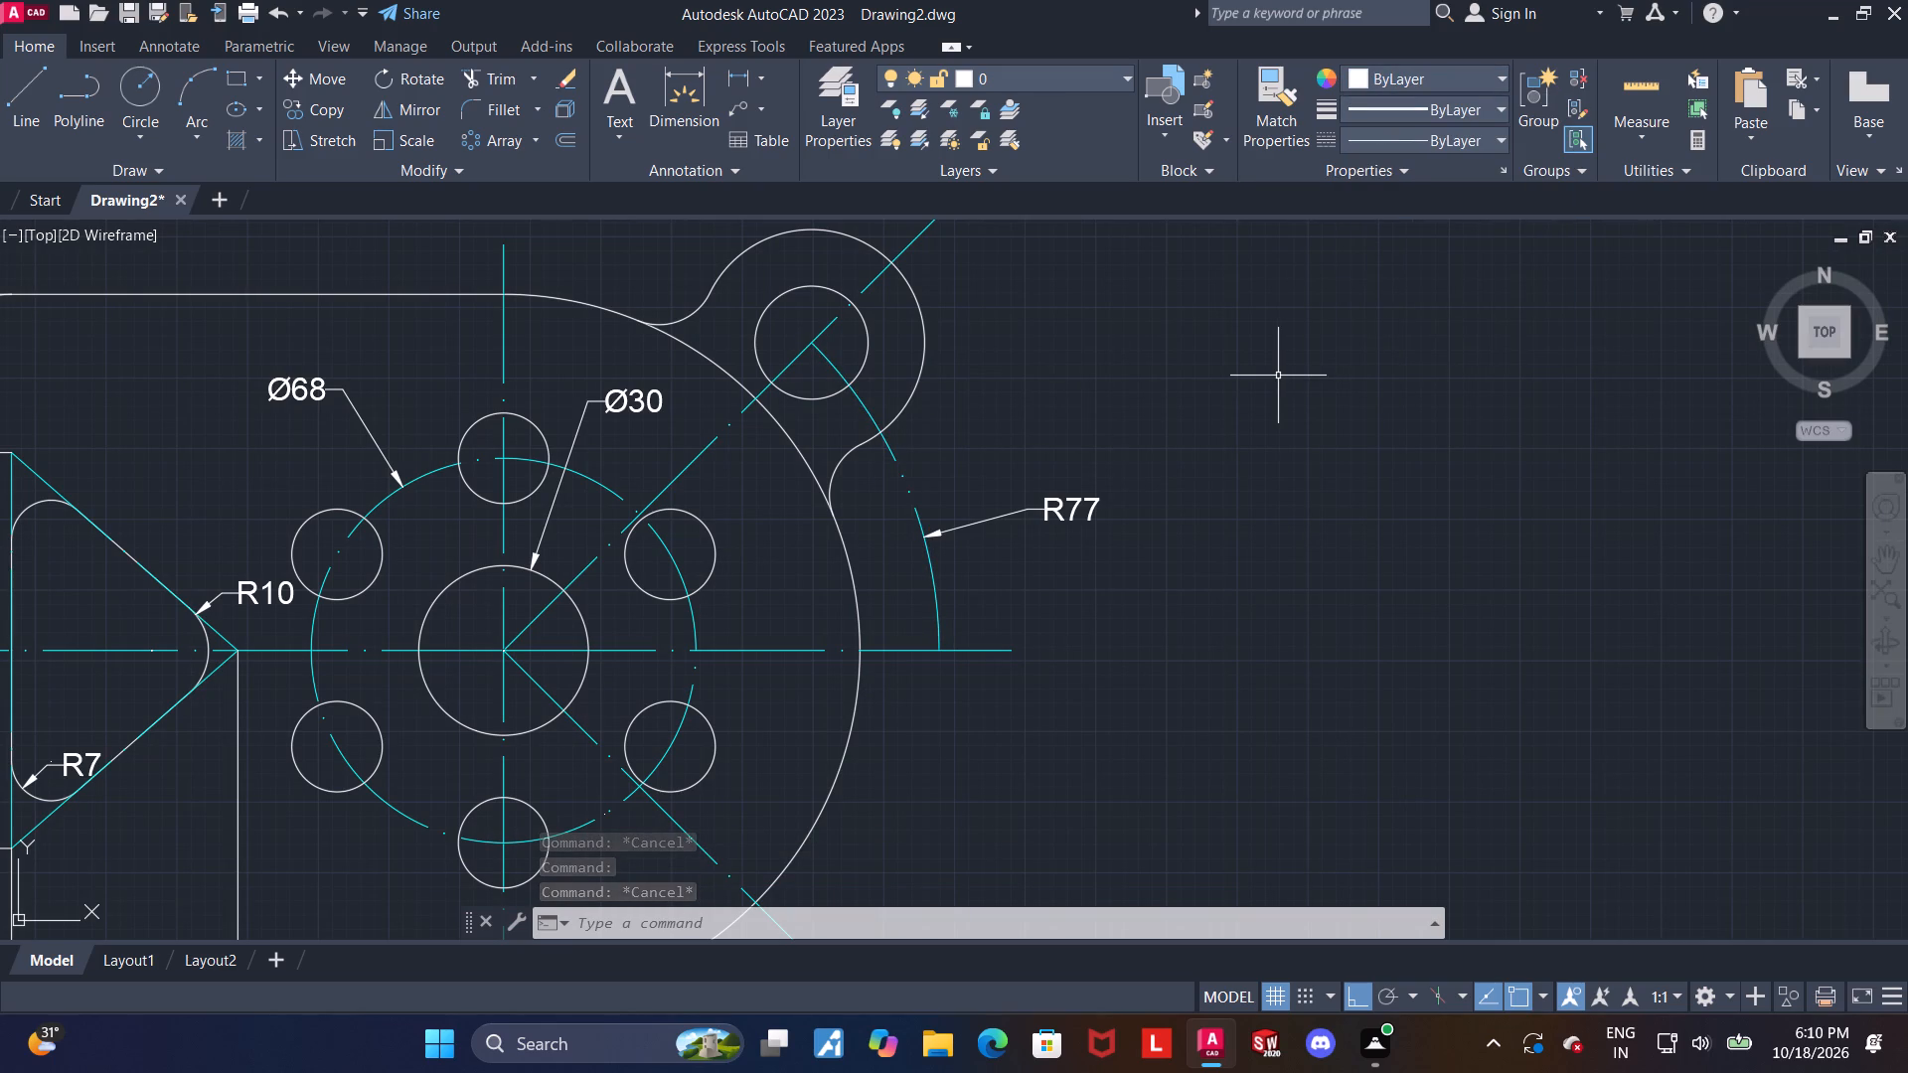
Add an angular dimension between the lug's inclined centreline and the horizontal centreline, placing it outside the construction arc's radius dimension.
{"action": "scroll", "coordinate": [1212, 444], "scroll_direction": "down", "scroll_amount": 1}
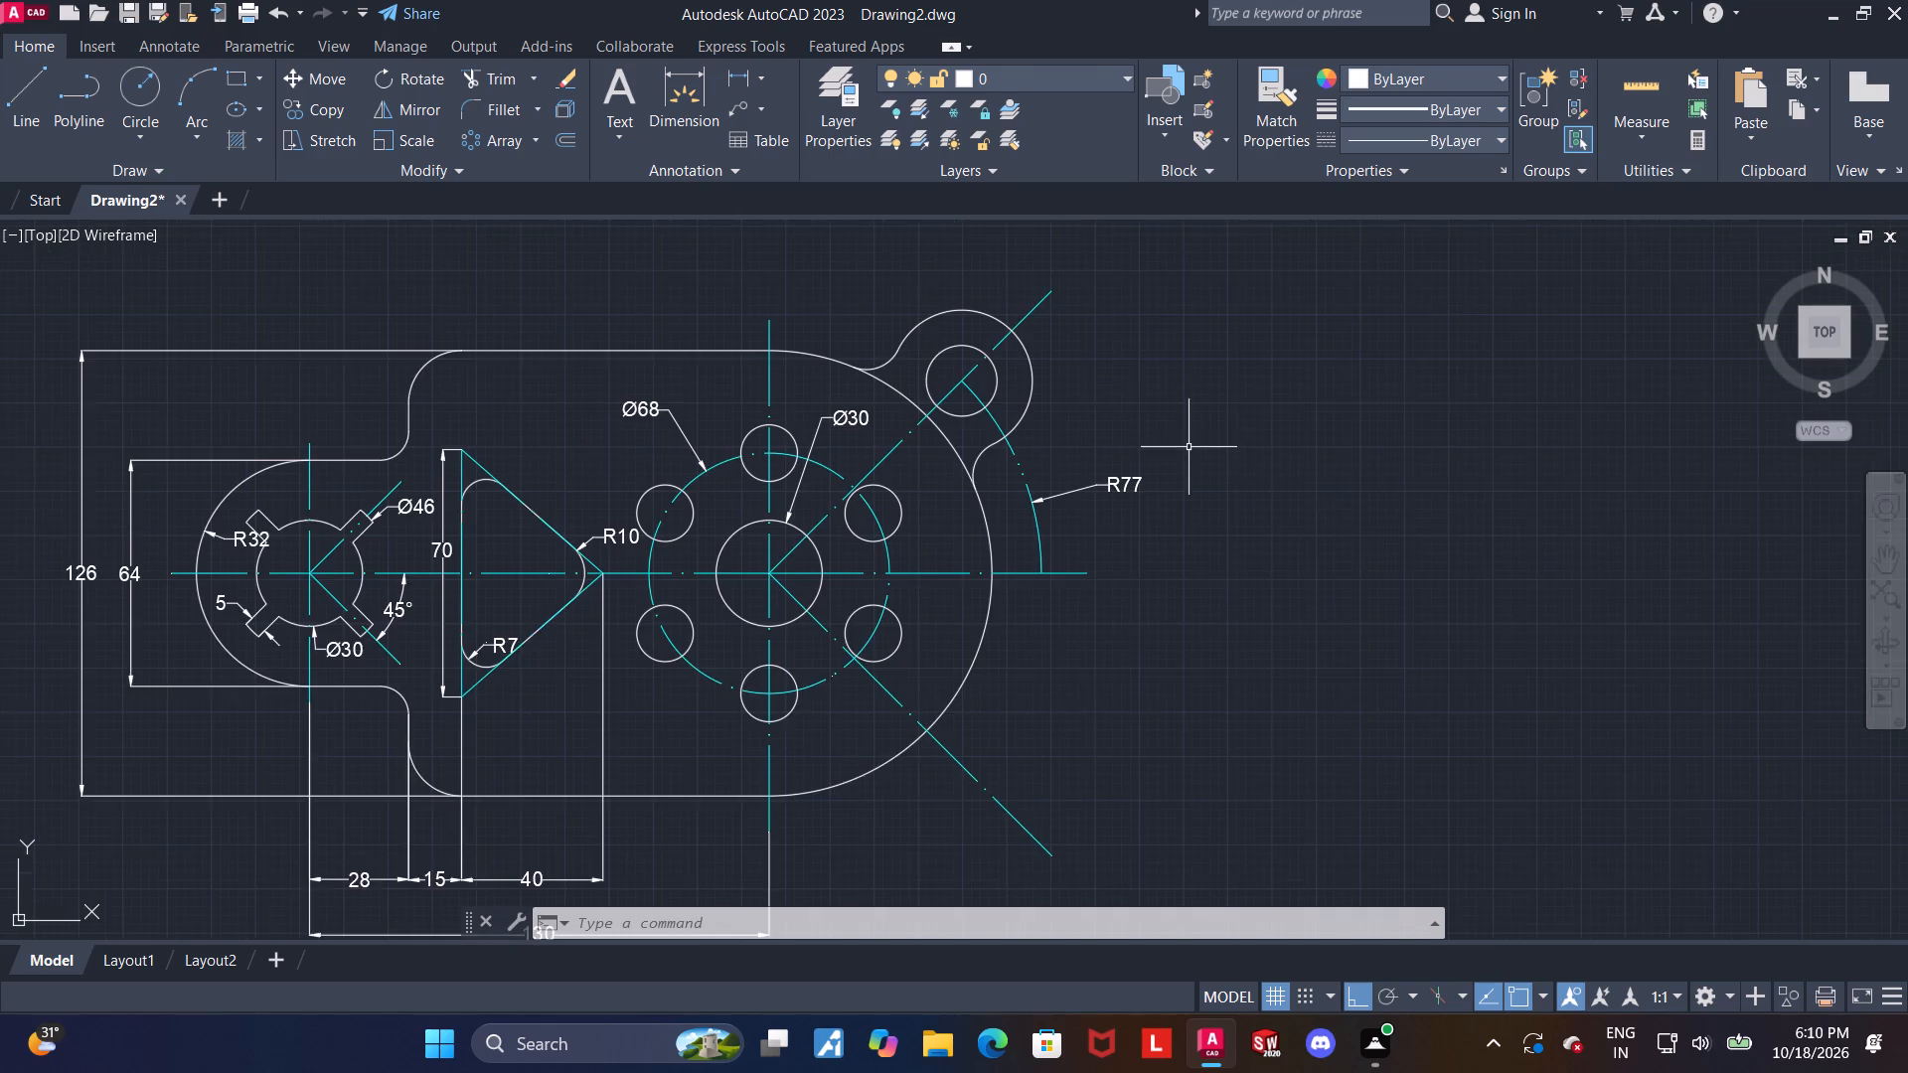
{"action": "middle_click_drag", "start_coordinate": [1181, 471], "coordinate": [1157, 518]}
{"action": "scroll", "coordinate": [1151, 514], "scroll_direction": "up", "scroll_amount": 2}
{"action": "left_click", "coordinate": [665, 98]}
{"action": "scroll", "coordinate": [878, 382], "scroll_direction": "up", "scroll_amount": 1}
{"action": "scroll", "coordinate": [879, 382], "scroll_direction": "down", "scroll_amount": 2}
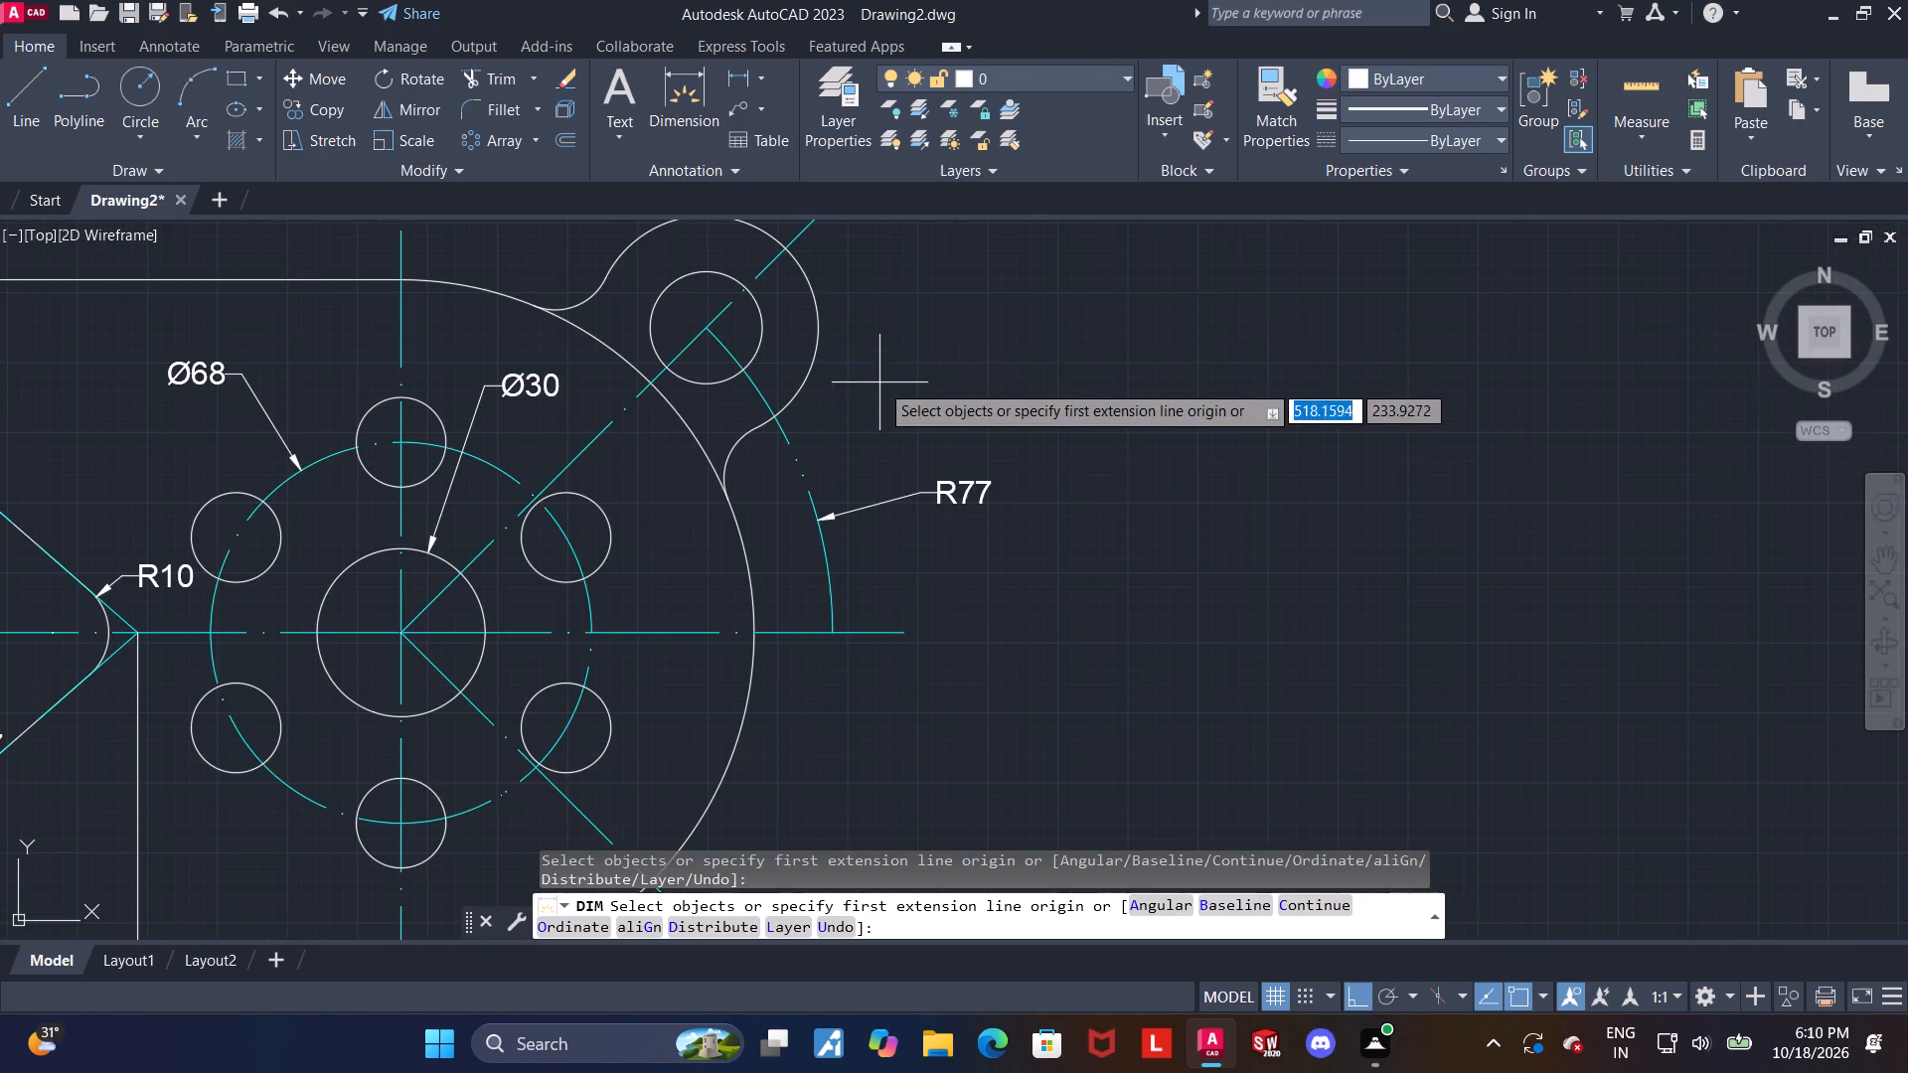
{"action": "scroll", "coordinate": [864, 279], "scroll_direction": "down", "scroll_amount": 2}
{"action": "scroll", "coordinate": [862, 239], "scroll_direction": "up", "scroll_amount": 2}
{"action": "left_click", "coordinate": [823, 275]}
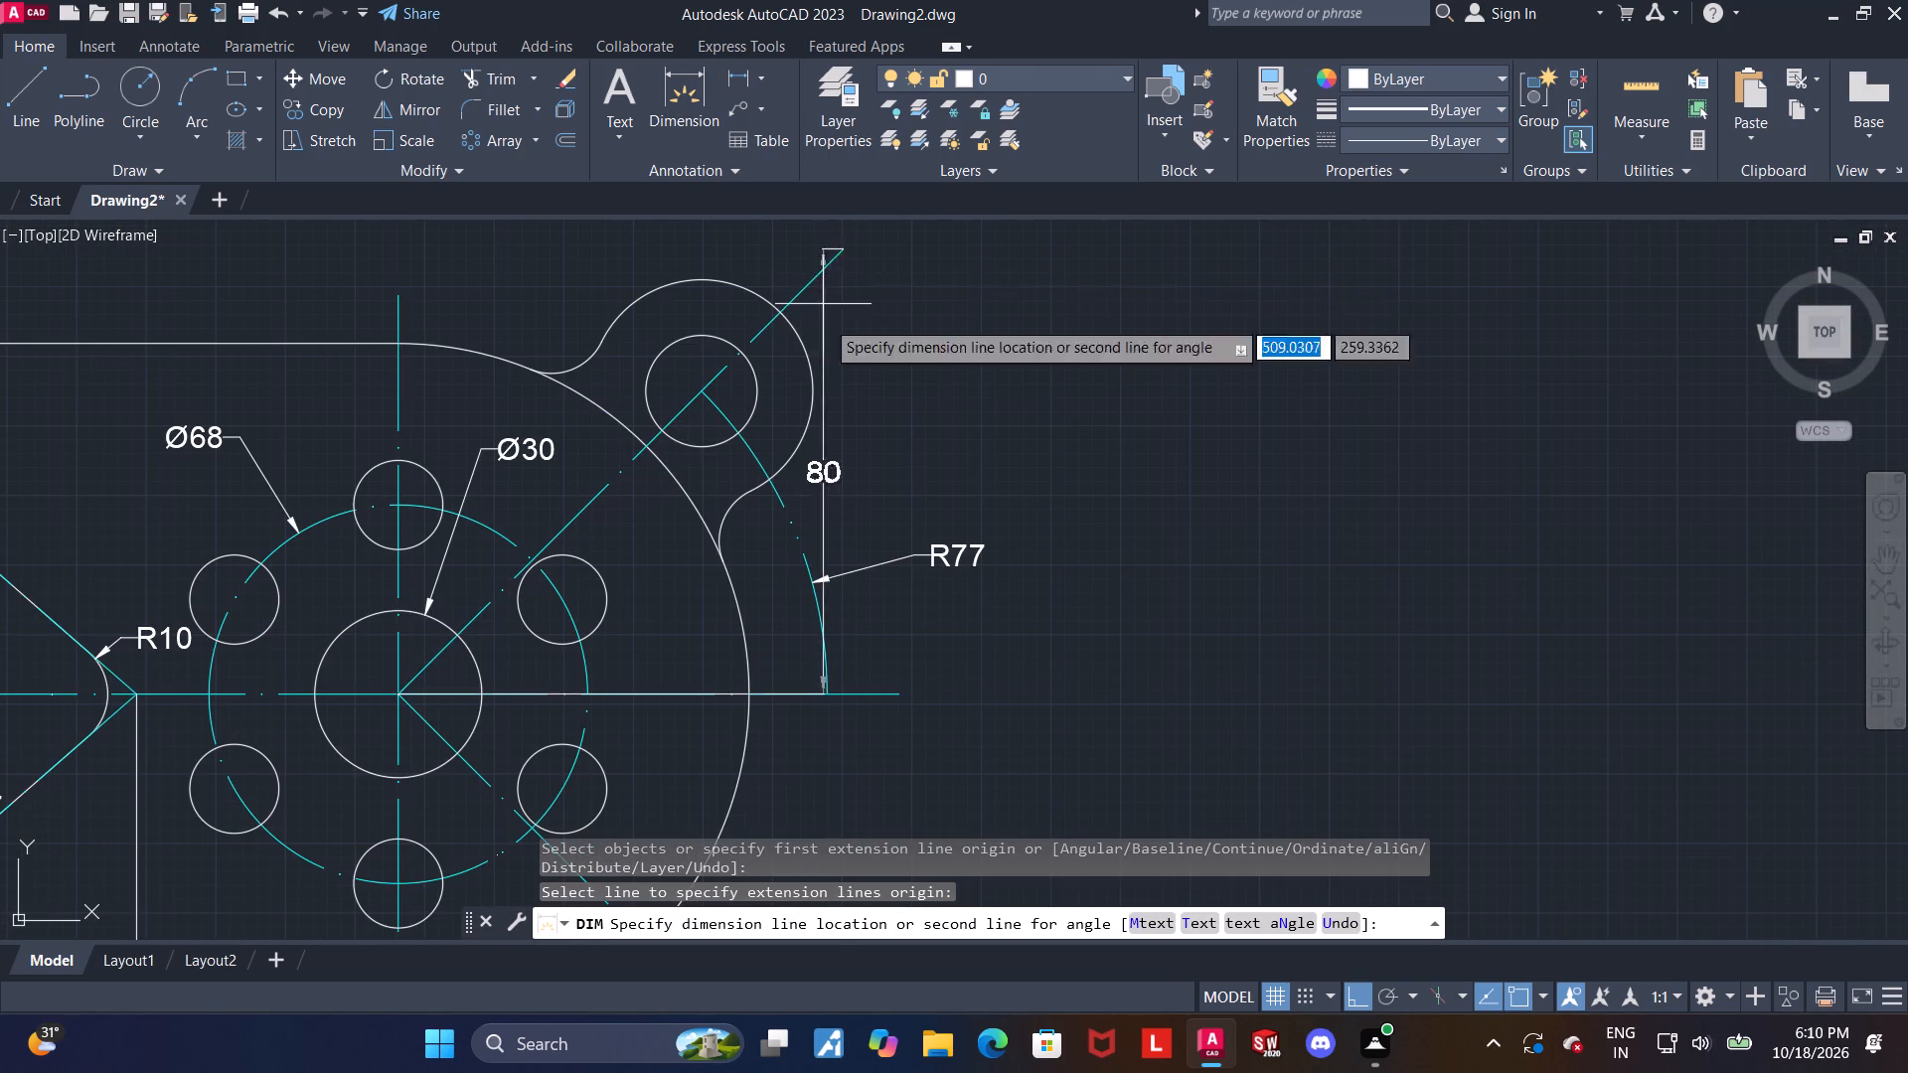
{"action": "left_click", "coordinate": [878, 692]}
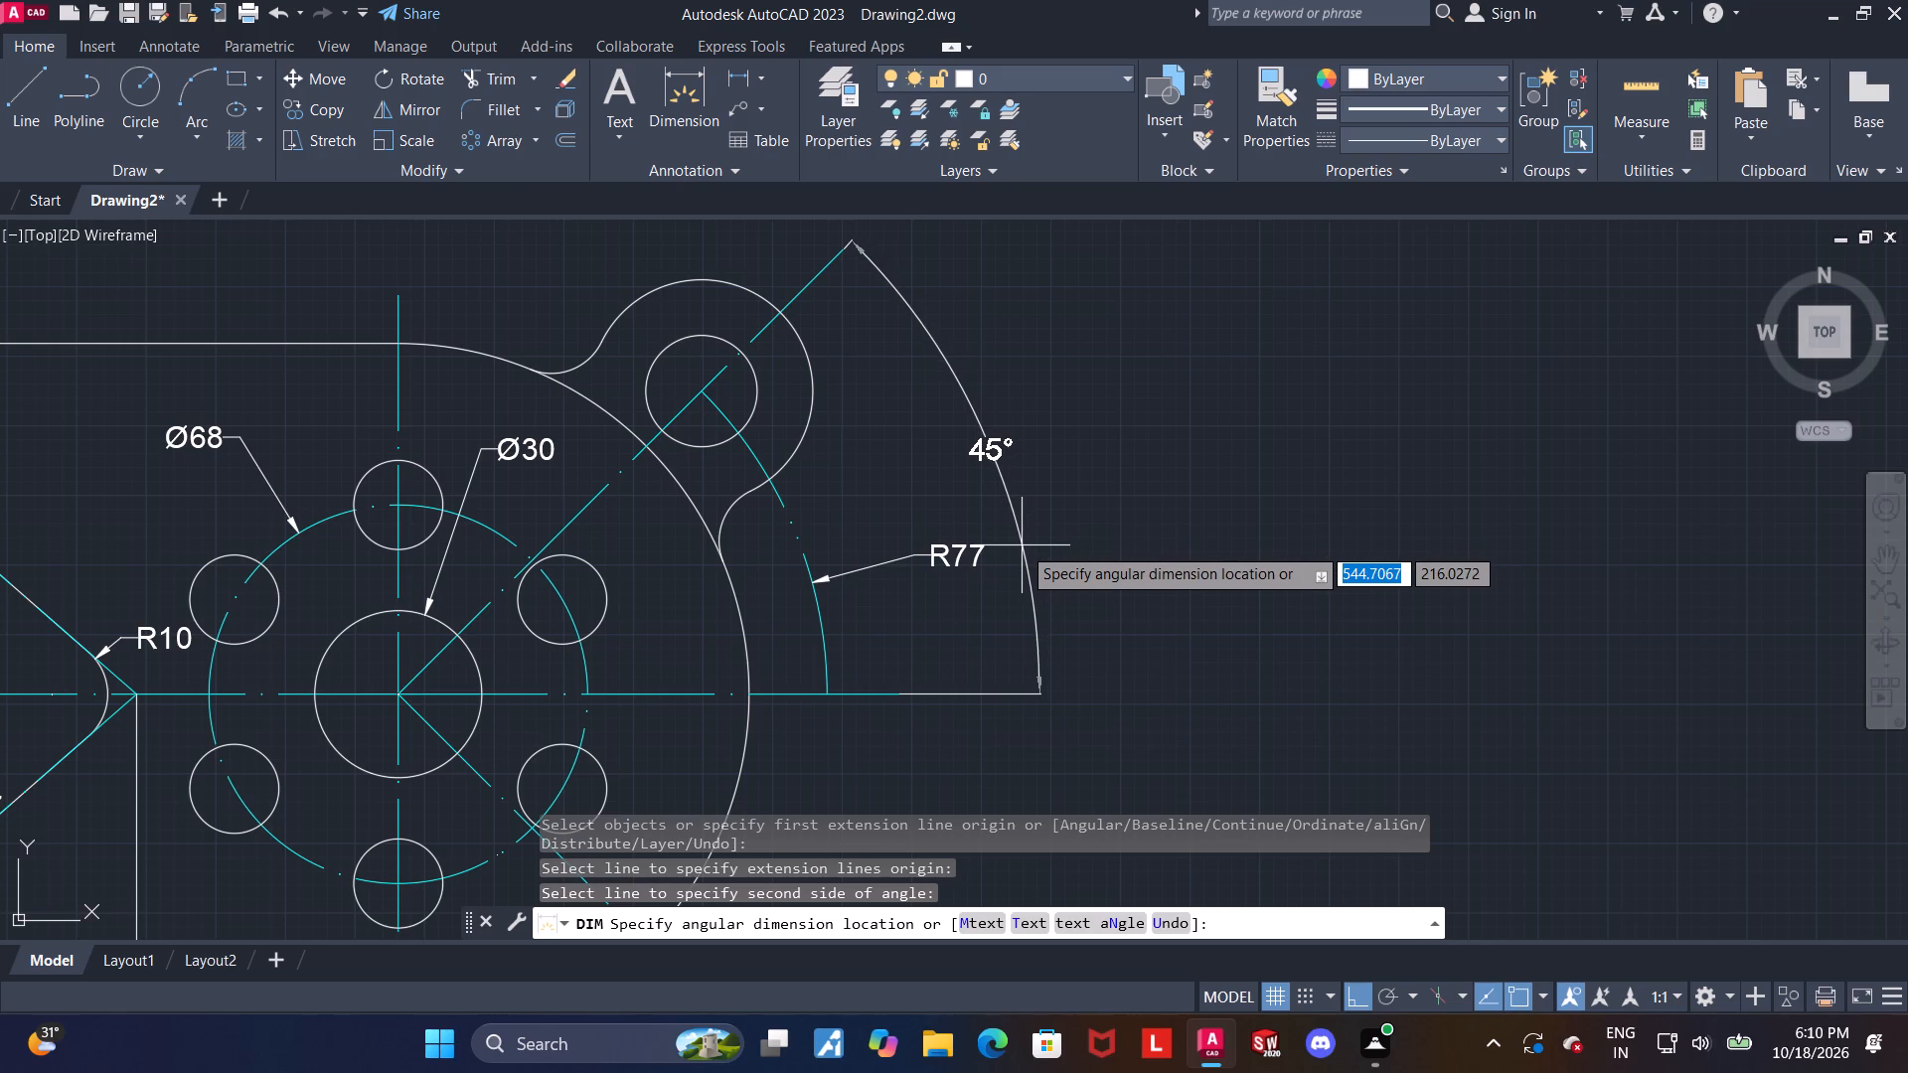
{"action": "left_click", "coordinate": [1022, 545]}
{"action": "key", "text": "Escape"}
Add a radius dimension to the upper blend arc between the lug and the large end, placing its text at the arc's upper left.
{"action": "middle_click_drag", "start_coordinate": [1110, 555], "coordinate": [1158, 553]}
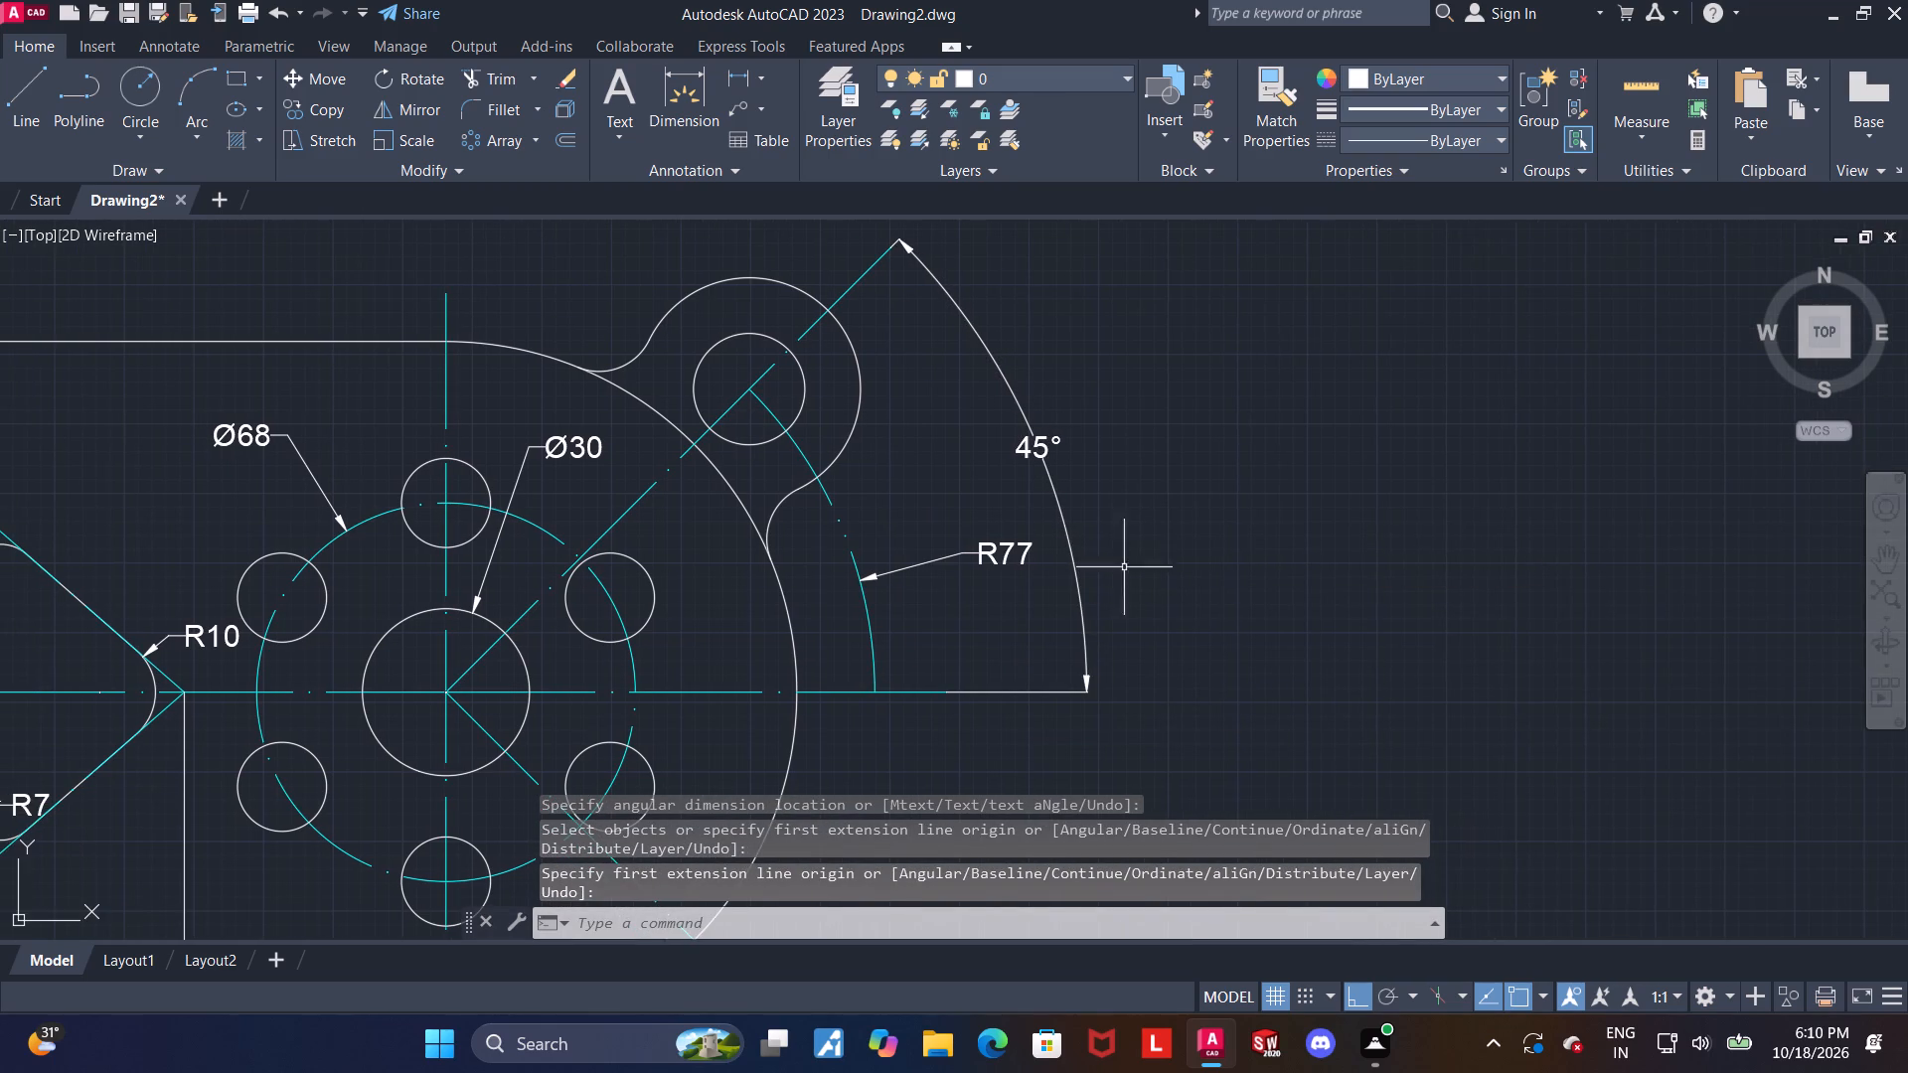
{"action": "middle_click_drag", "start_coordinate": [981, 517], "coordinate": [1003, 496]}
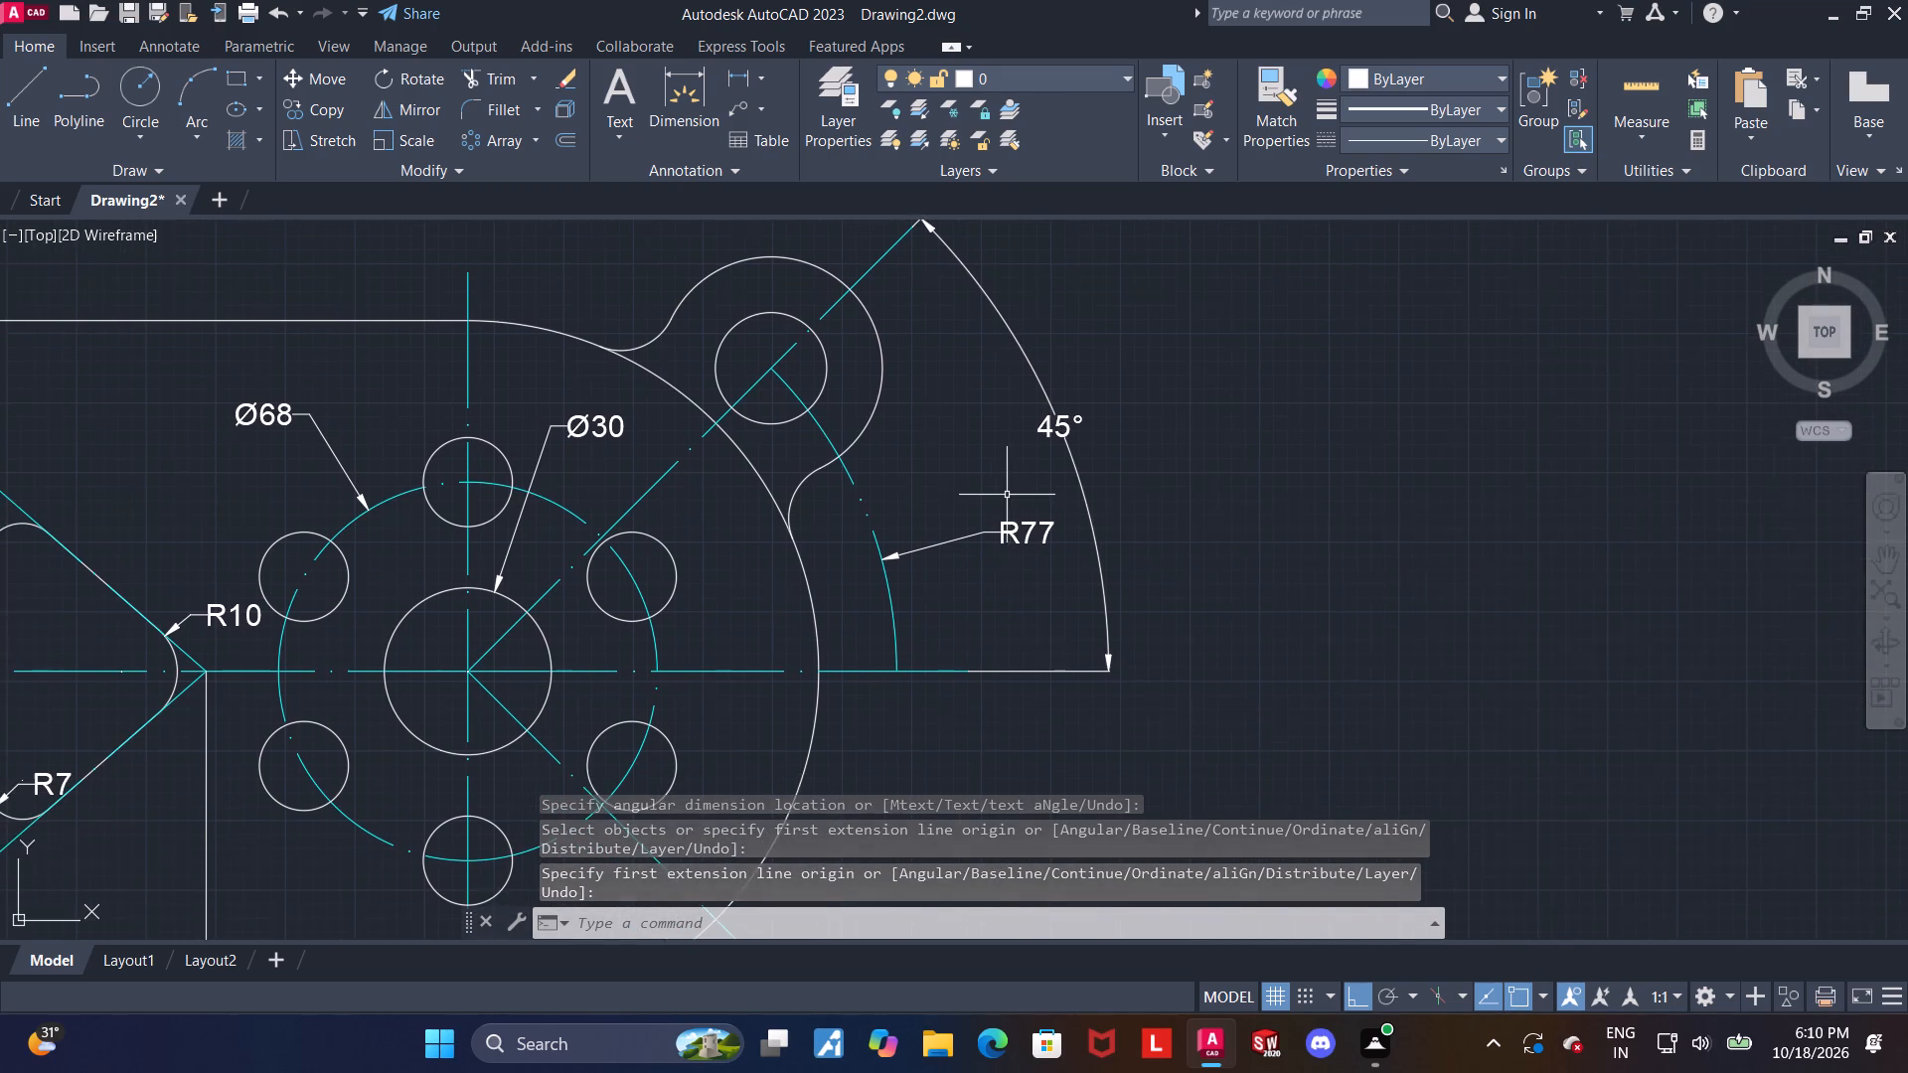
{"action": "scroll", "coordinate": [1007, 495], "scroll_direction": "down", "scroll_amount": 1}
{"action": "middle_click_drag", "start_coordinate": [999, 455], "coordinate": [998, 527]}
{"action": "scroll", "coordinate": [933, 345], "scroll_direction": "up", "scroll_amount": 2}
{"action": "left_click", "coordinate": [670, 93]}
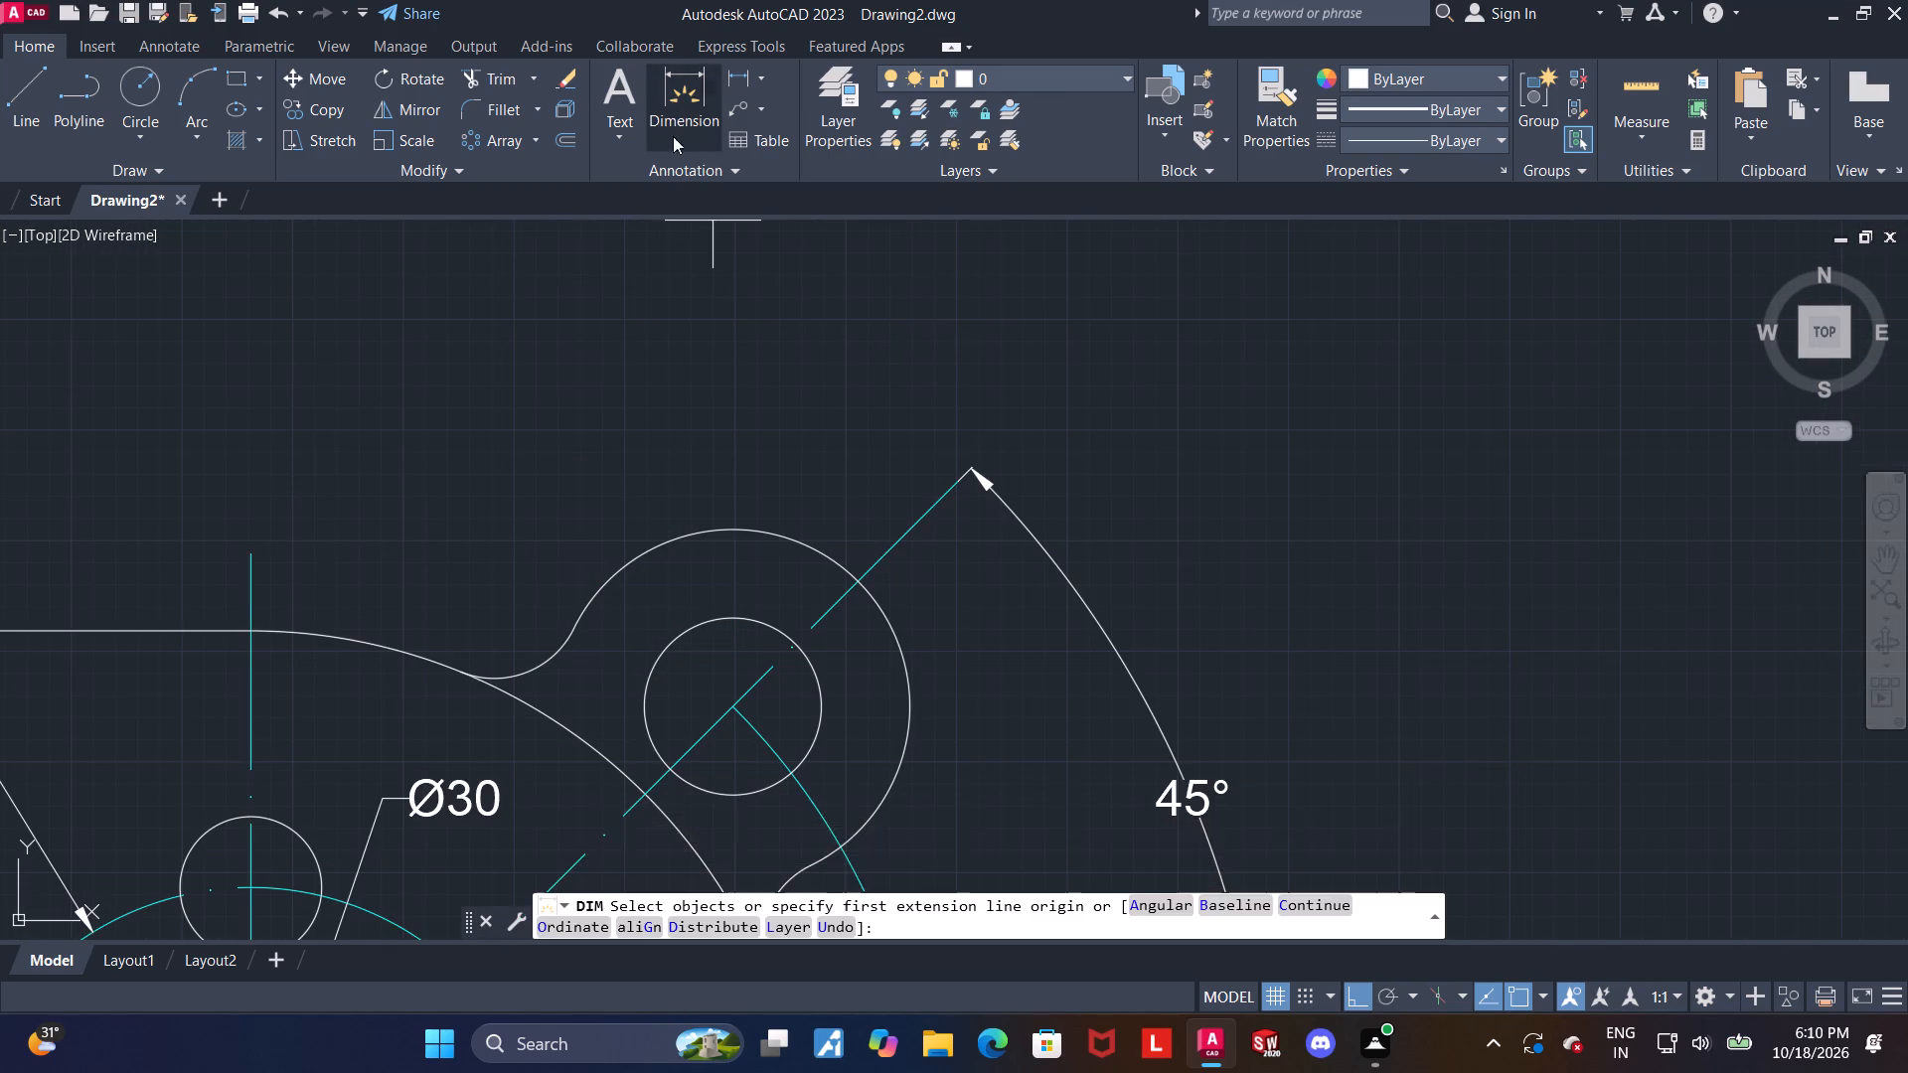
{"action": "scroll", "coordinate": [686, 369], "scroll_direction": "up", "scroll_amount": 1}
{"action": "scroll", "coordinate": [453, 690], "scroll_direction": "down", "scroll_amount": 3}
{"action": "scroll", "coordinate": [451, 731], "scroll_direction": "up", "scroll_amount": 4}
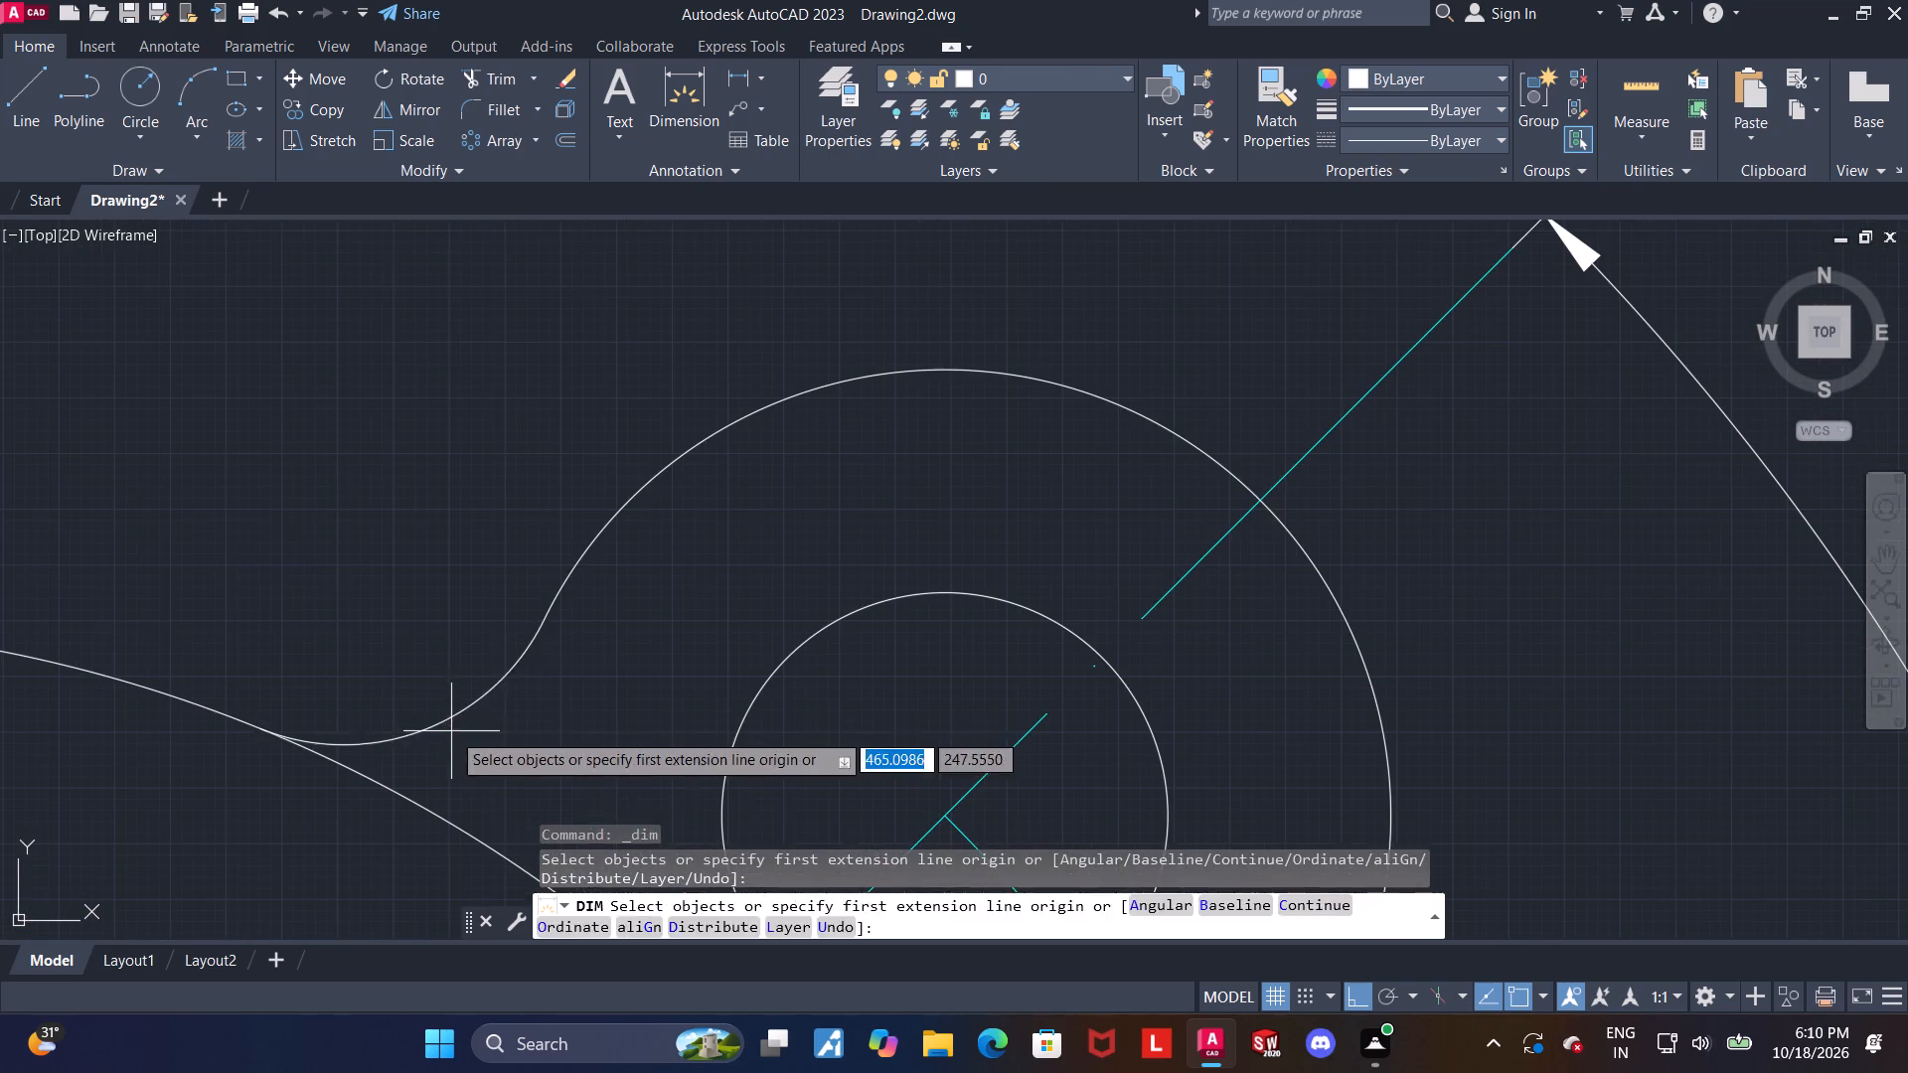
{"action": "left_click", "coordinate": [473, 696]}
{"action": "left_click", "coordinate": [465, 653]}
{"action": "key", "text": "Escape"}
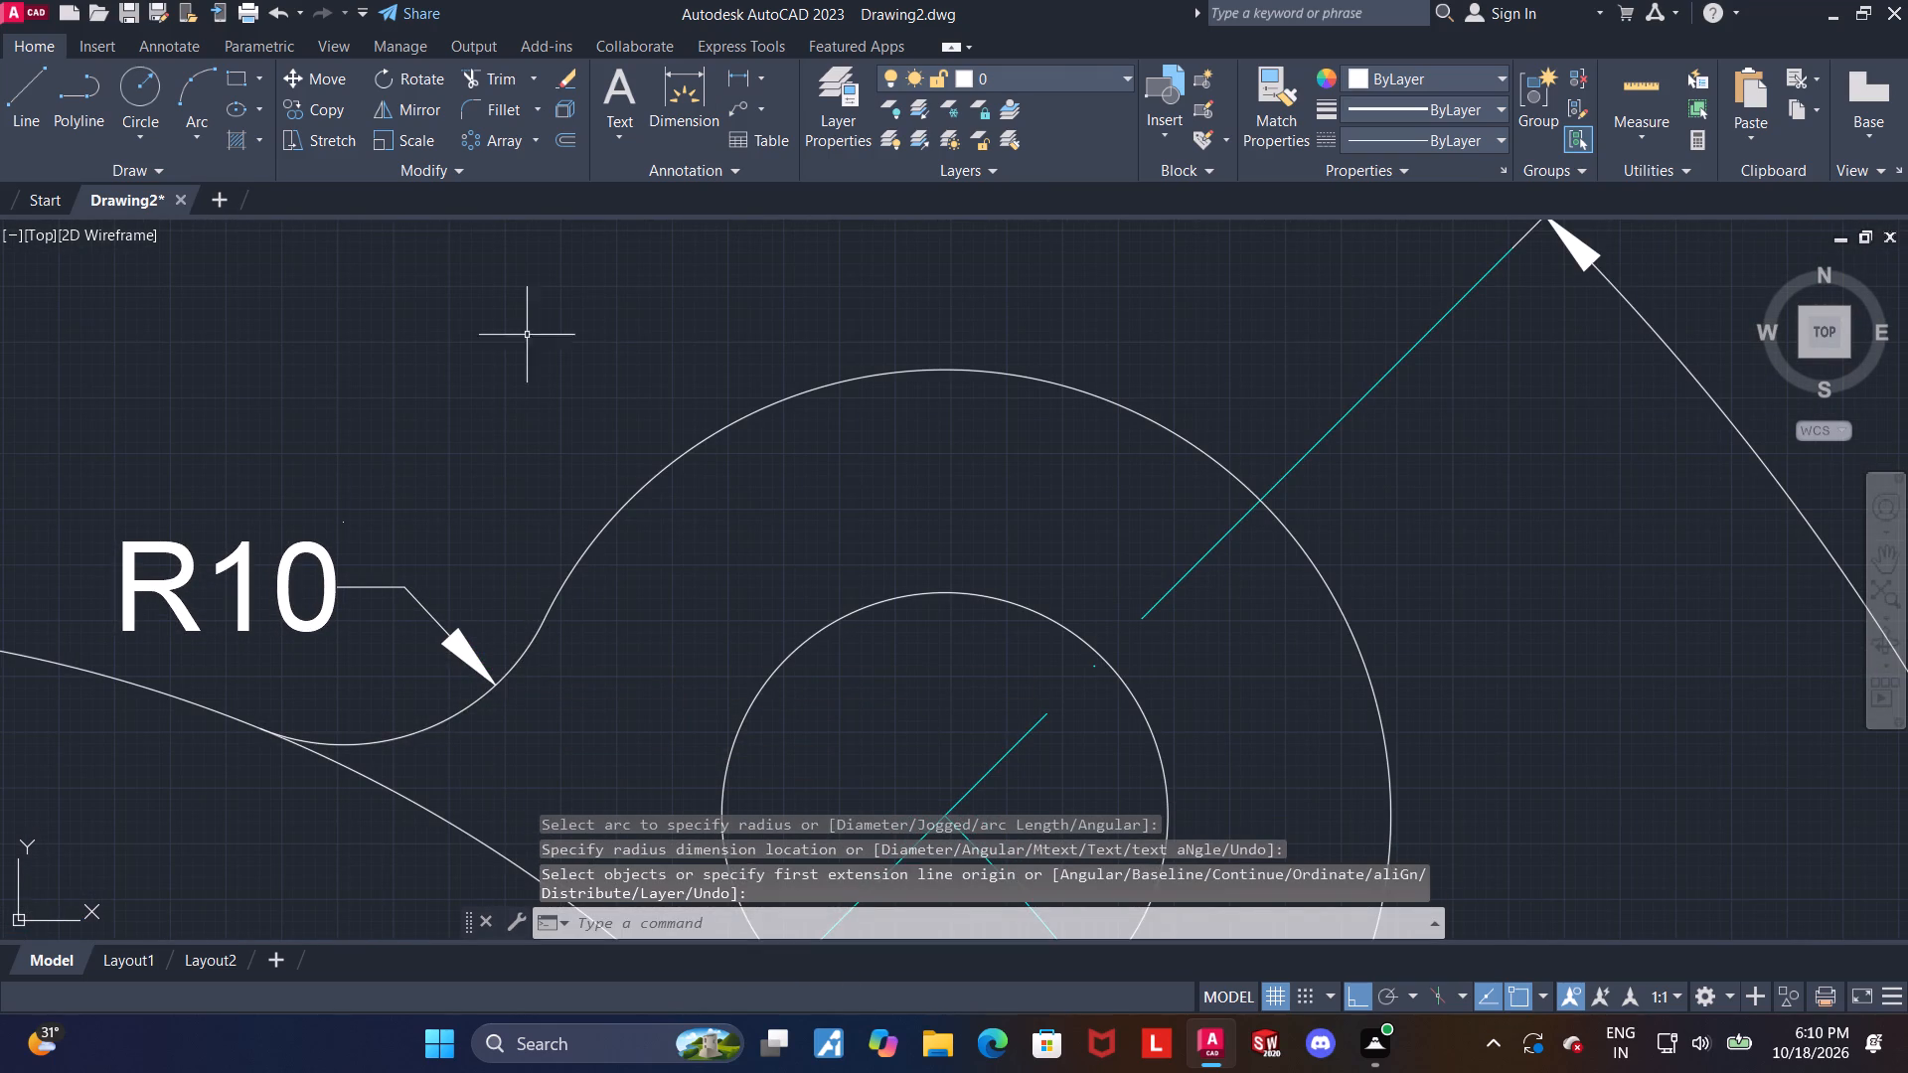
Add a radius dimension to the lug's outer arc, placing its text just above the lug.
{"action": "left_click", "coordinate": [678, 83]}
{"action": "scroll", "coordinate": [794, 328], "scroll_direction": "down", "scroll_amount": 2}
{"action": "scroll", "coordinate": [880, 309], "scroll_direction": "up", "scroll_amount": 1}
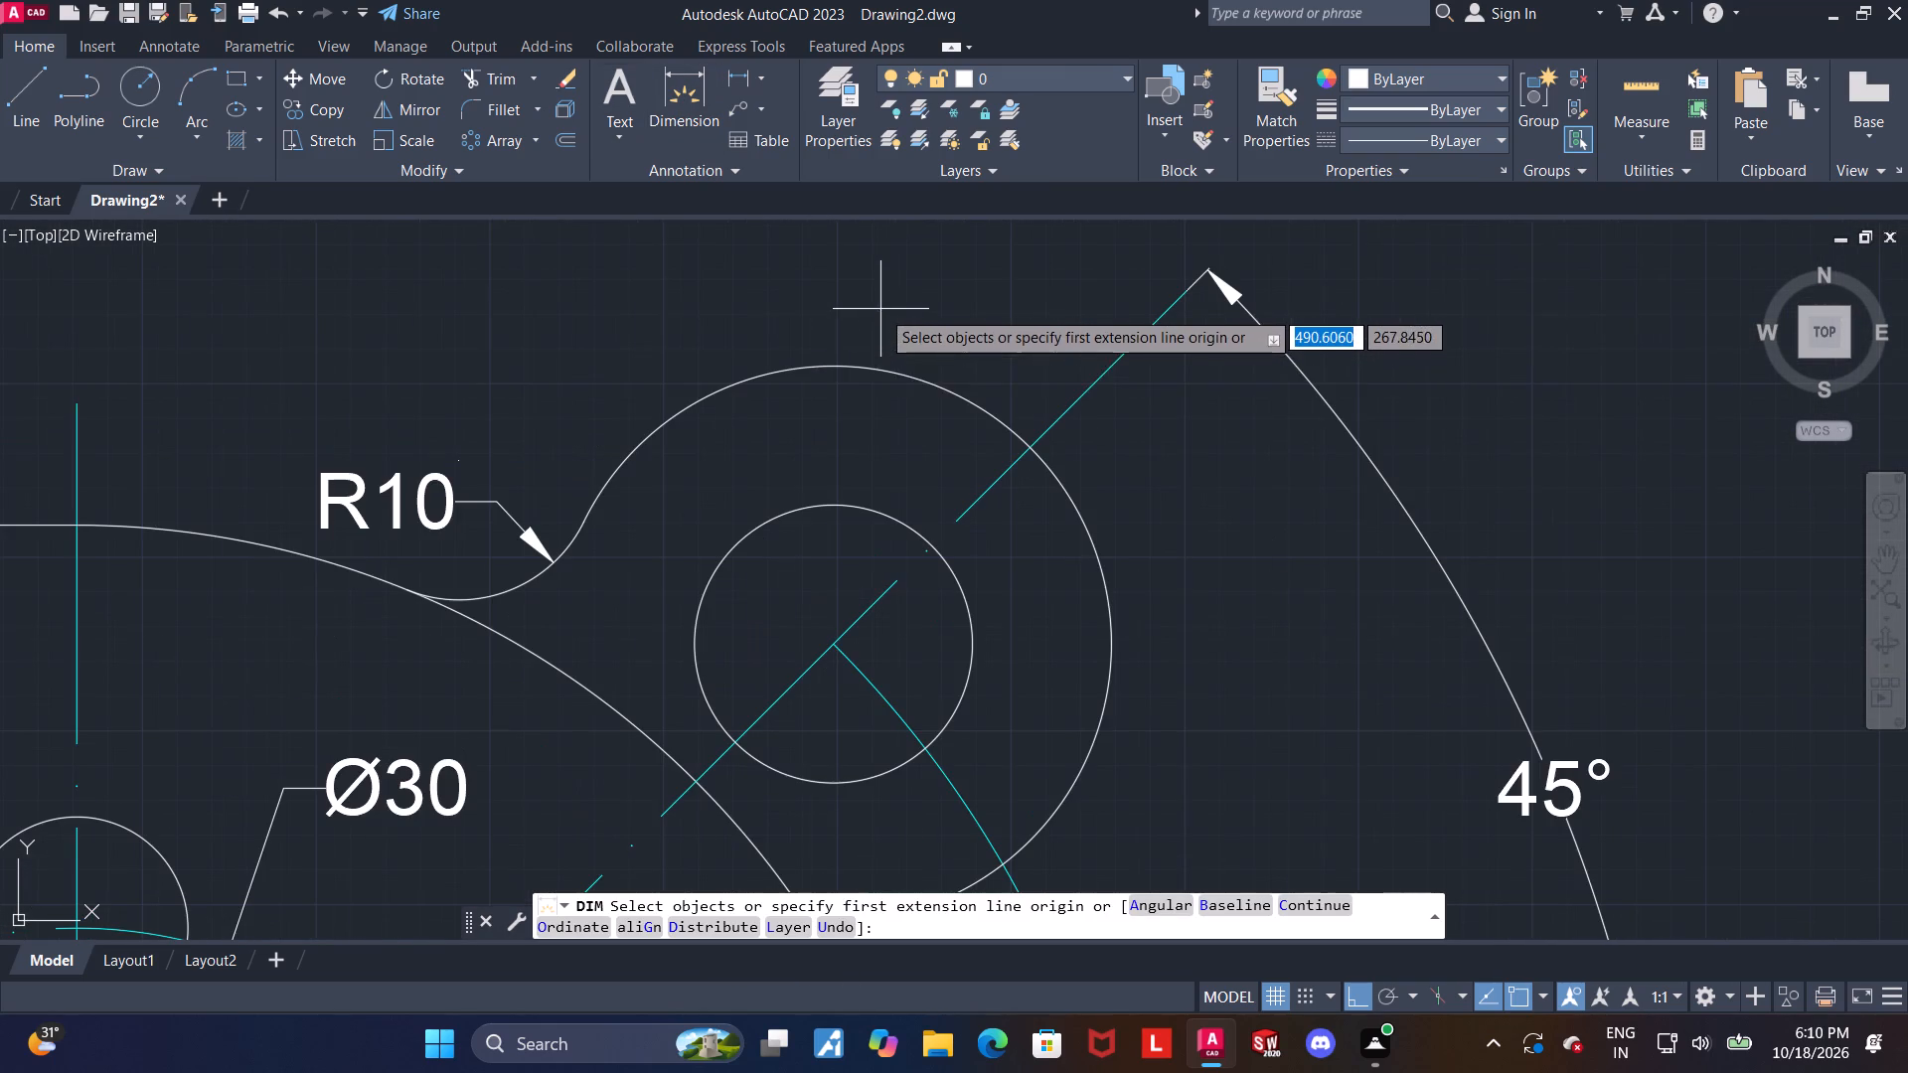
{"action": "left_click", "coordinate": [877, 366]}
{"action": "scroll", "coordinate": [877, 366], "scroll_direction": "down", "scroll_amount": 2}
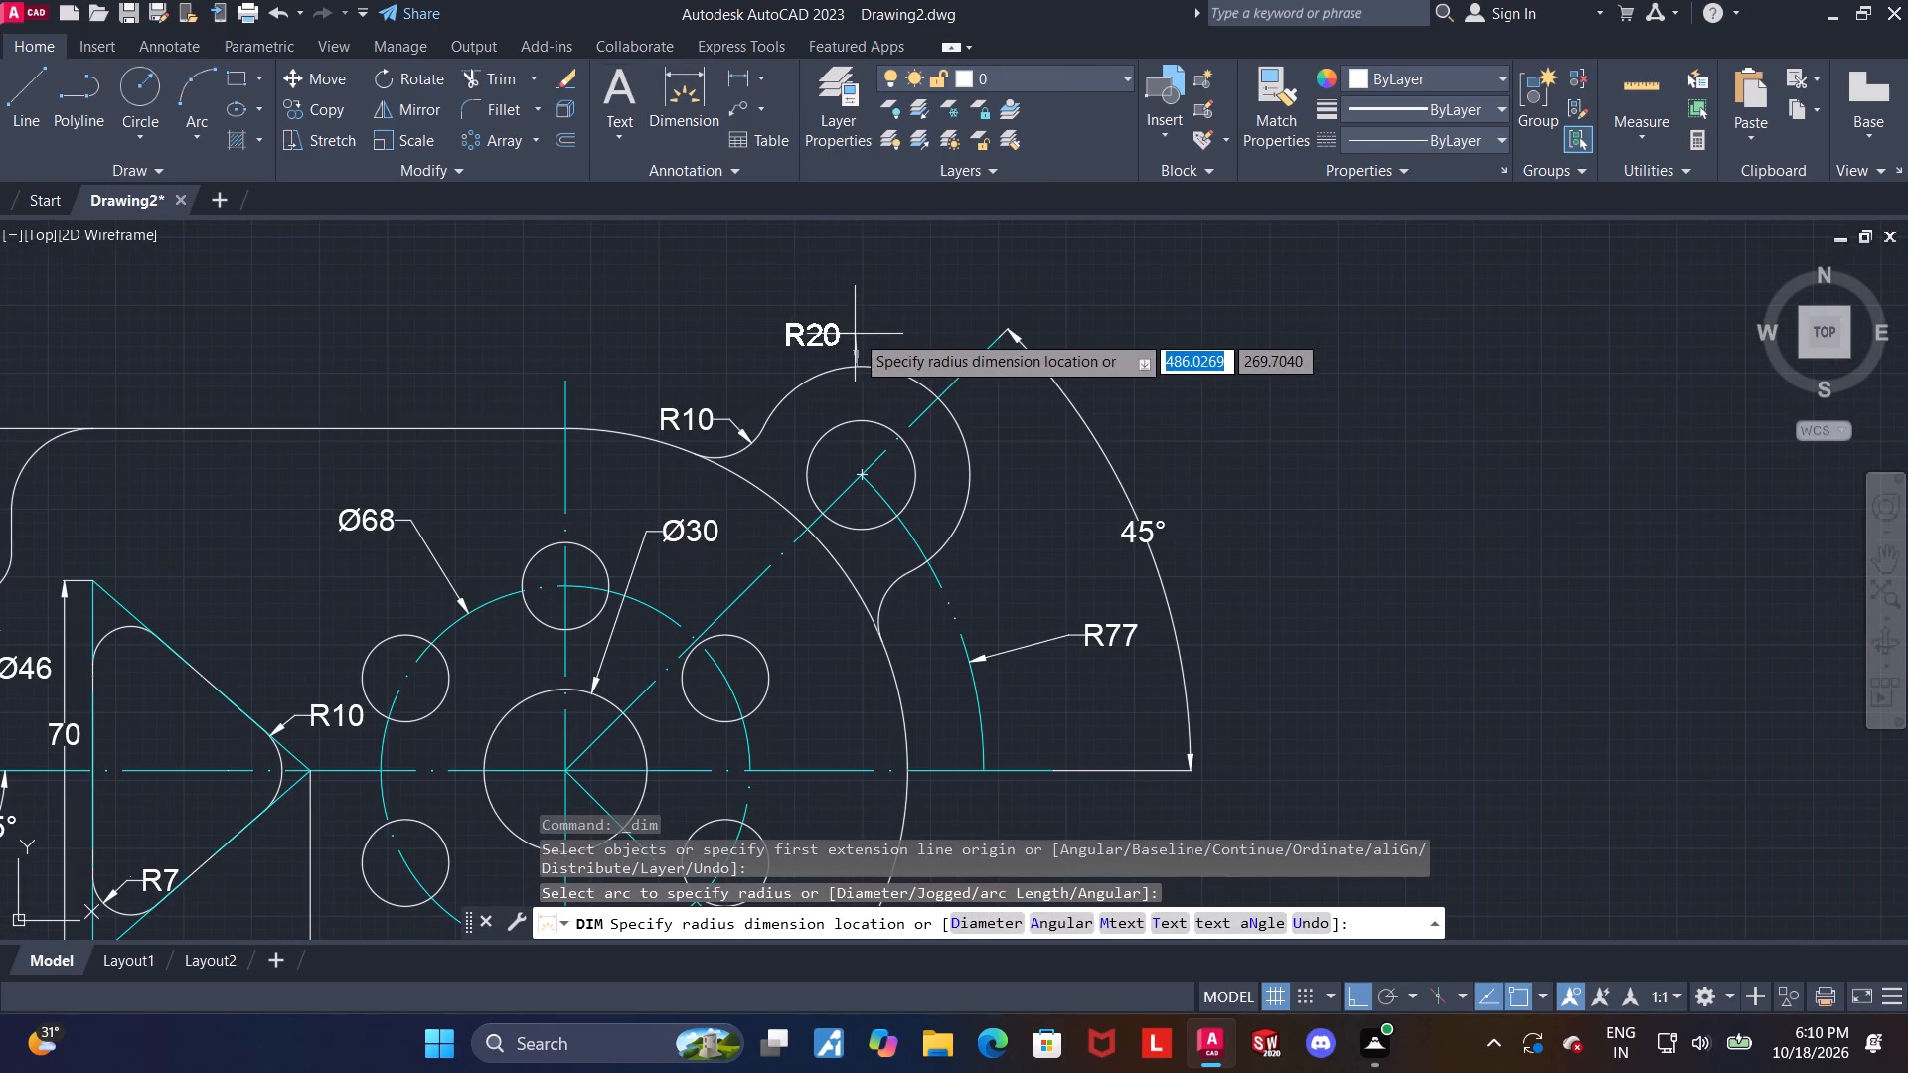
{"action": "left_click", "coordinate": [869, 331]}
{"action": "key", "text": "Escape"}
Add a radius dimension to the large end's outer arc at its lower portion, placing the text inside the outline.
{"action": "scroll", "coordinate": [874, 336], "scroll_direction": "down", "scroll_amount": 1}
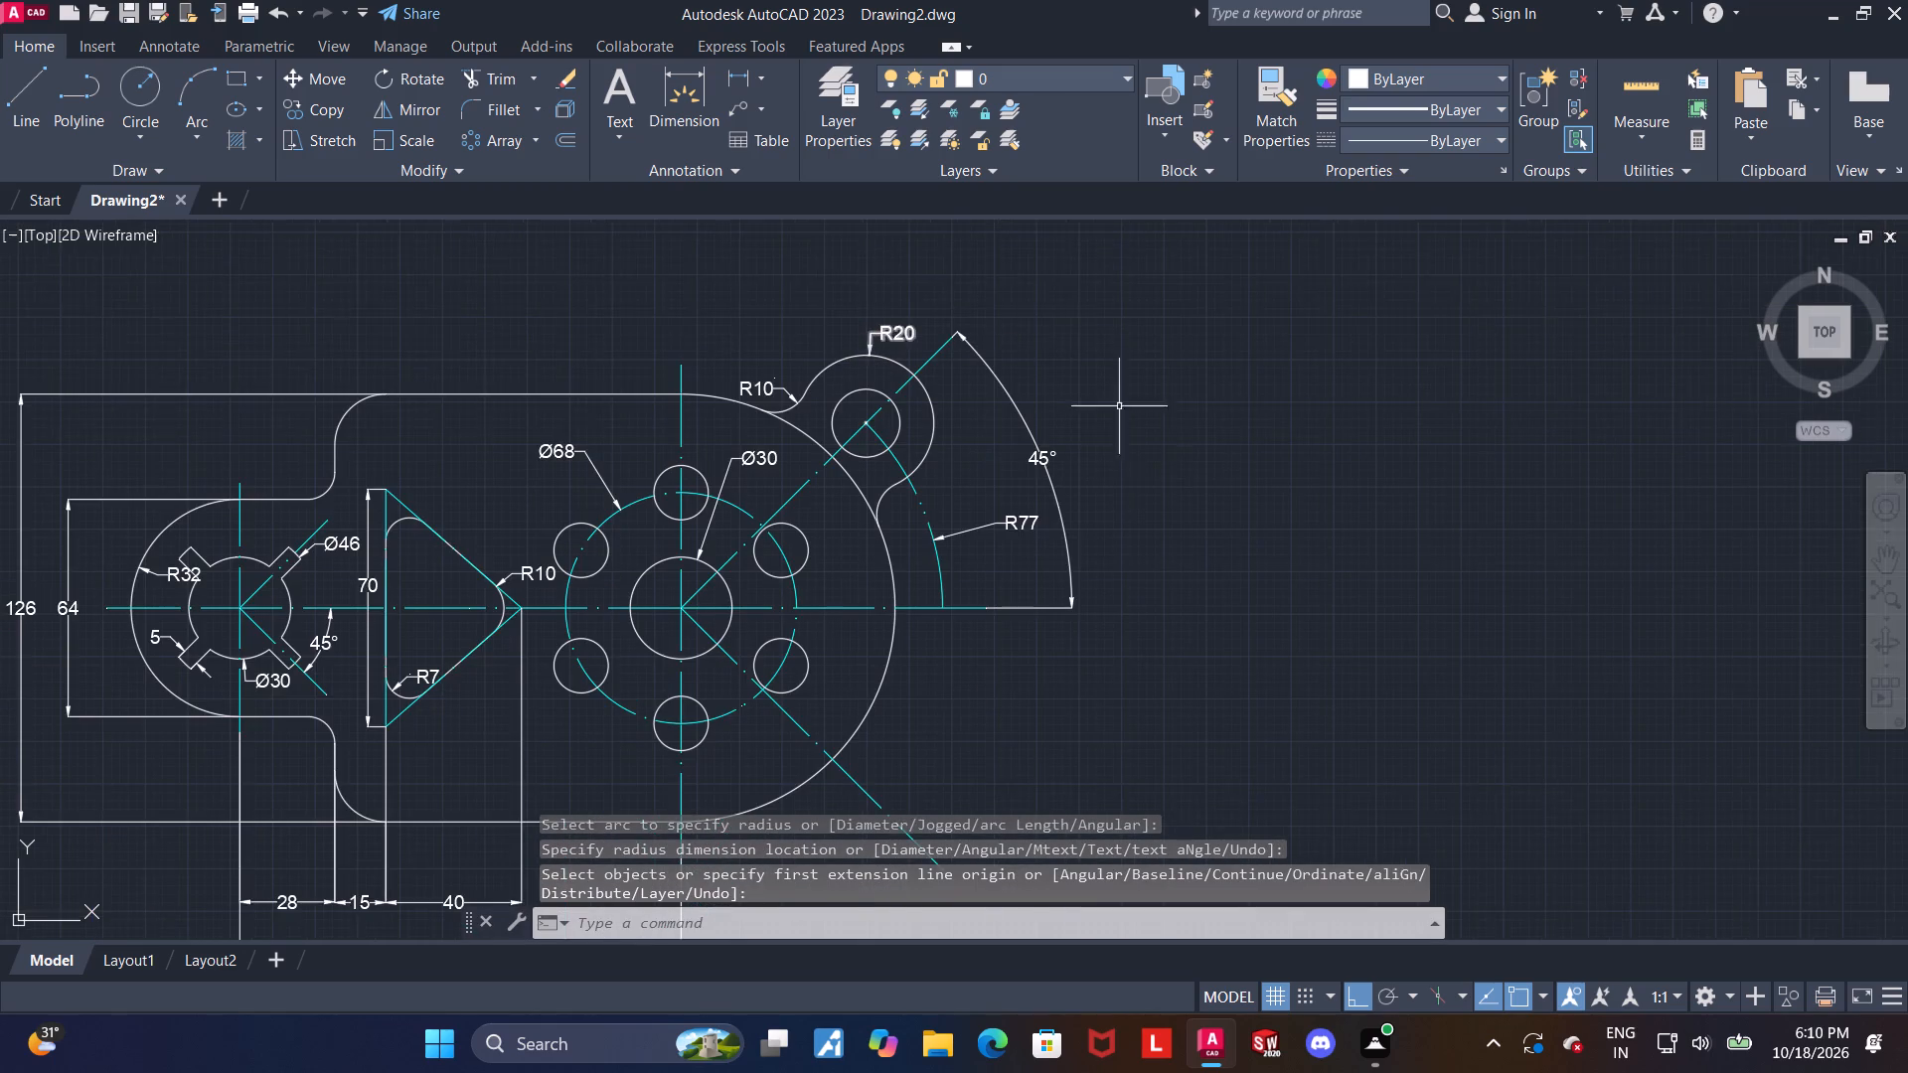
{"action": "middle_click_drag", "start_coordinate": [1132, 455], "coordinate": [1141, 426]}
{"action": "middle_click_drag", "start_coordinate": [1143, 456], "coordinate": [1152, 407]}
{"action": "scroll", "coordinate": [833, 525], "scroll_direction": "up", "scroll_amount": 1}
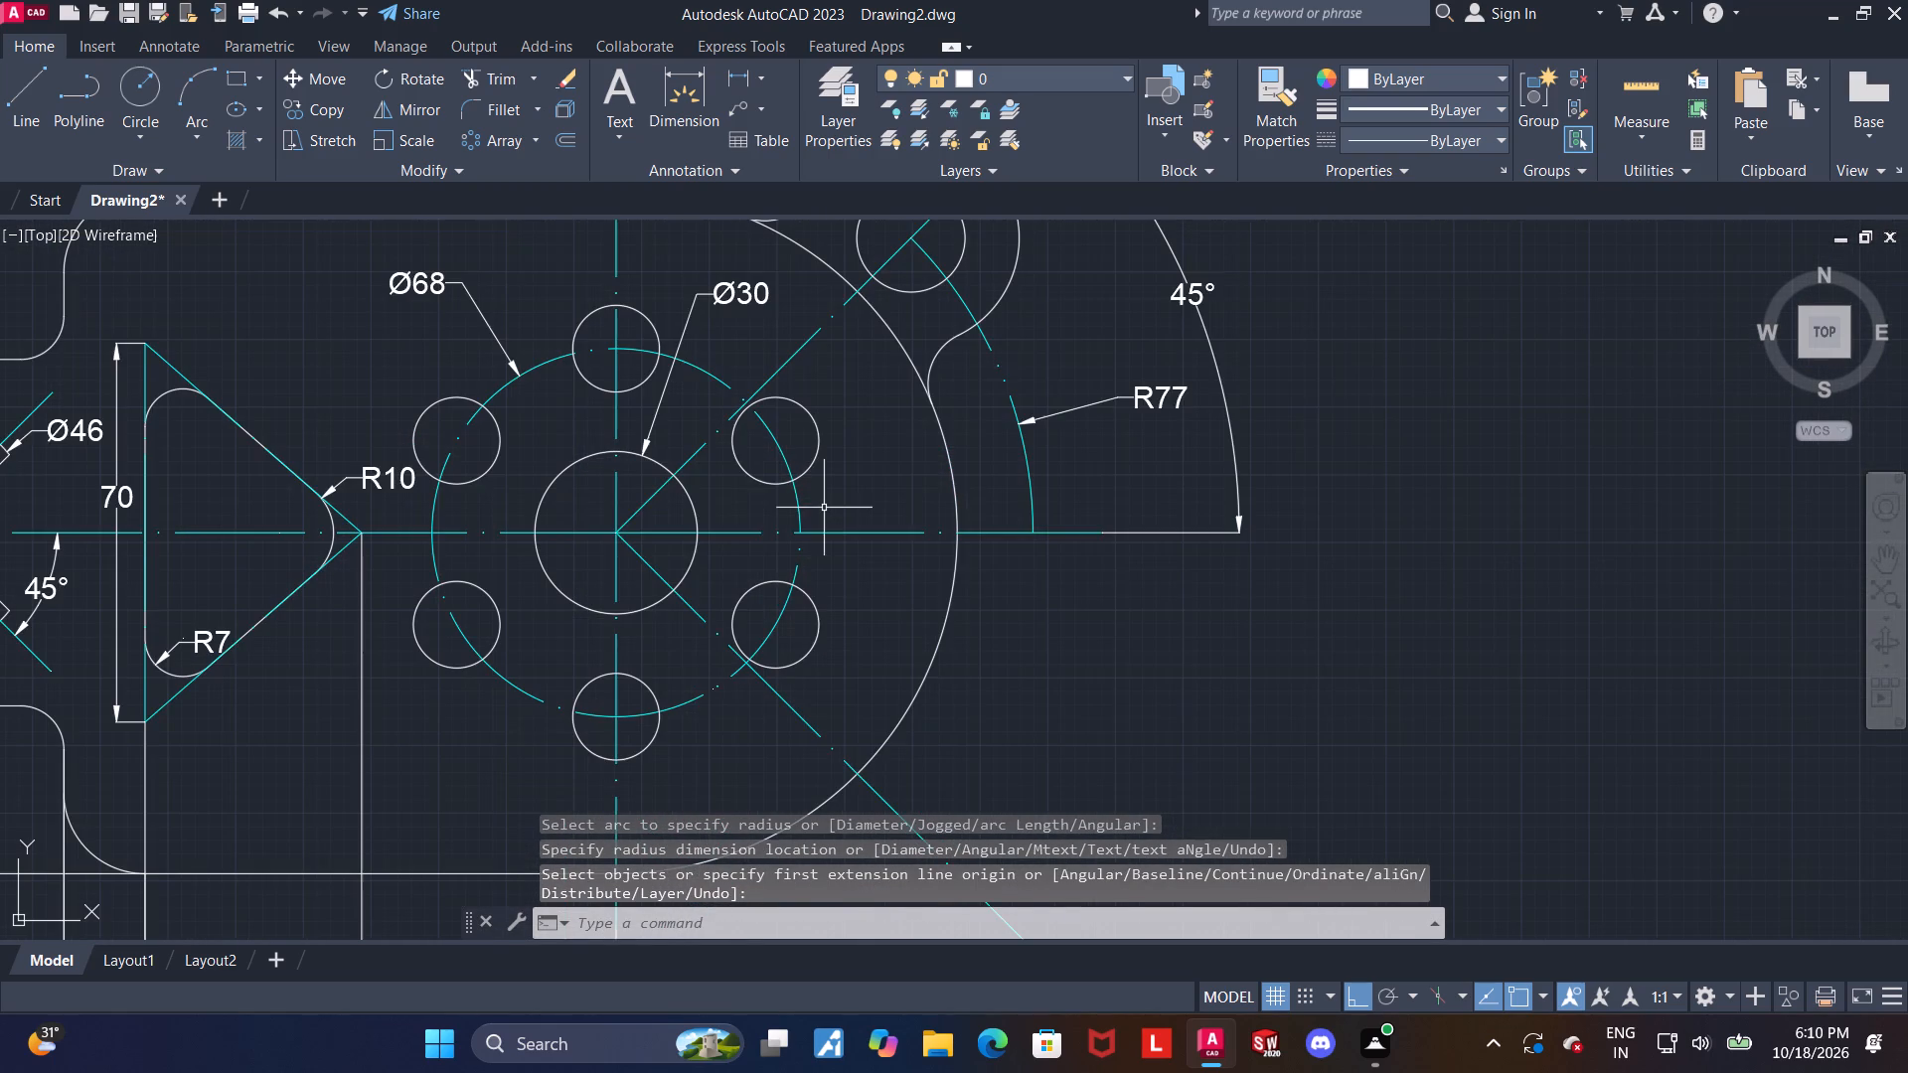
{"action": "middle_click_drag", "start_coordinate": [696, 405], "coordinate": [779, 391]}
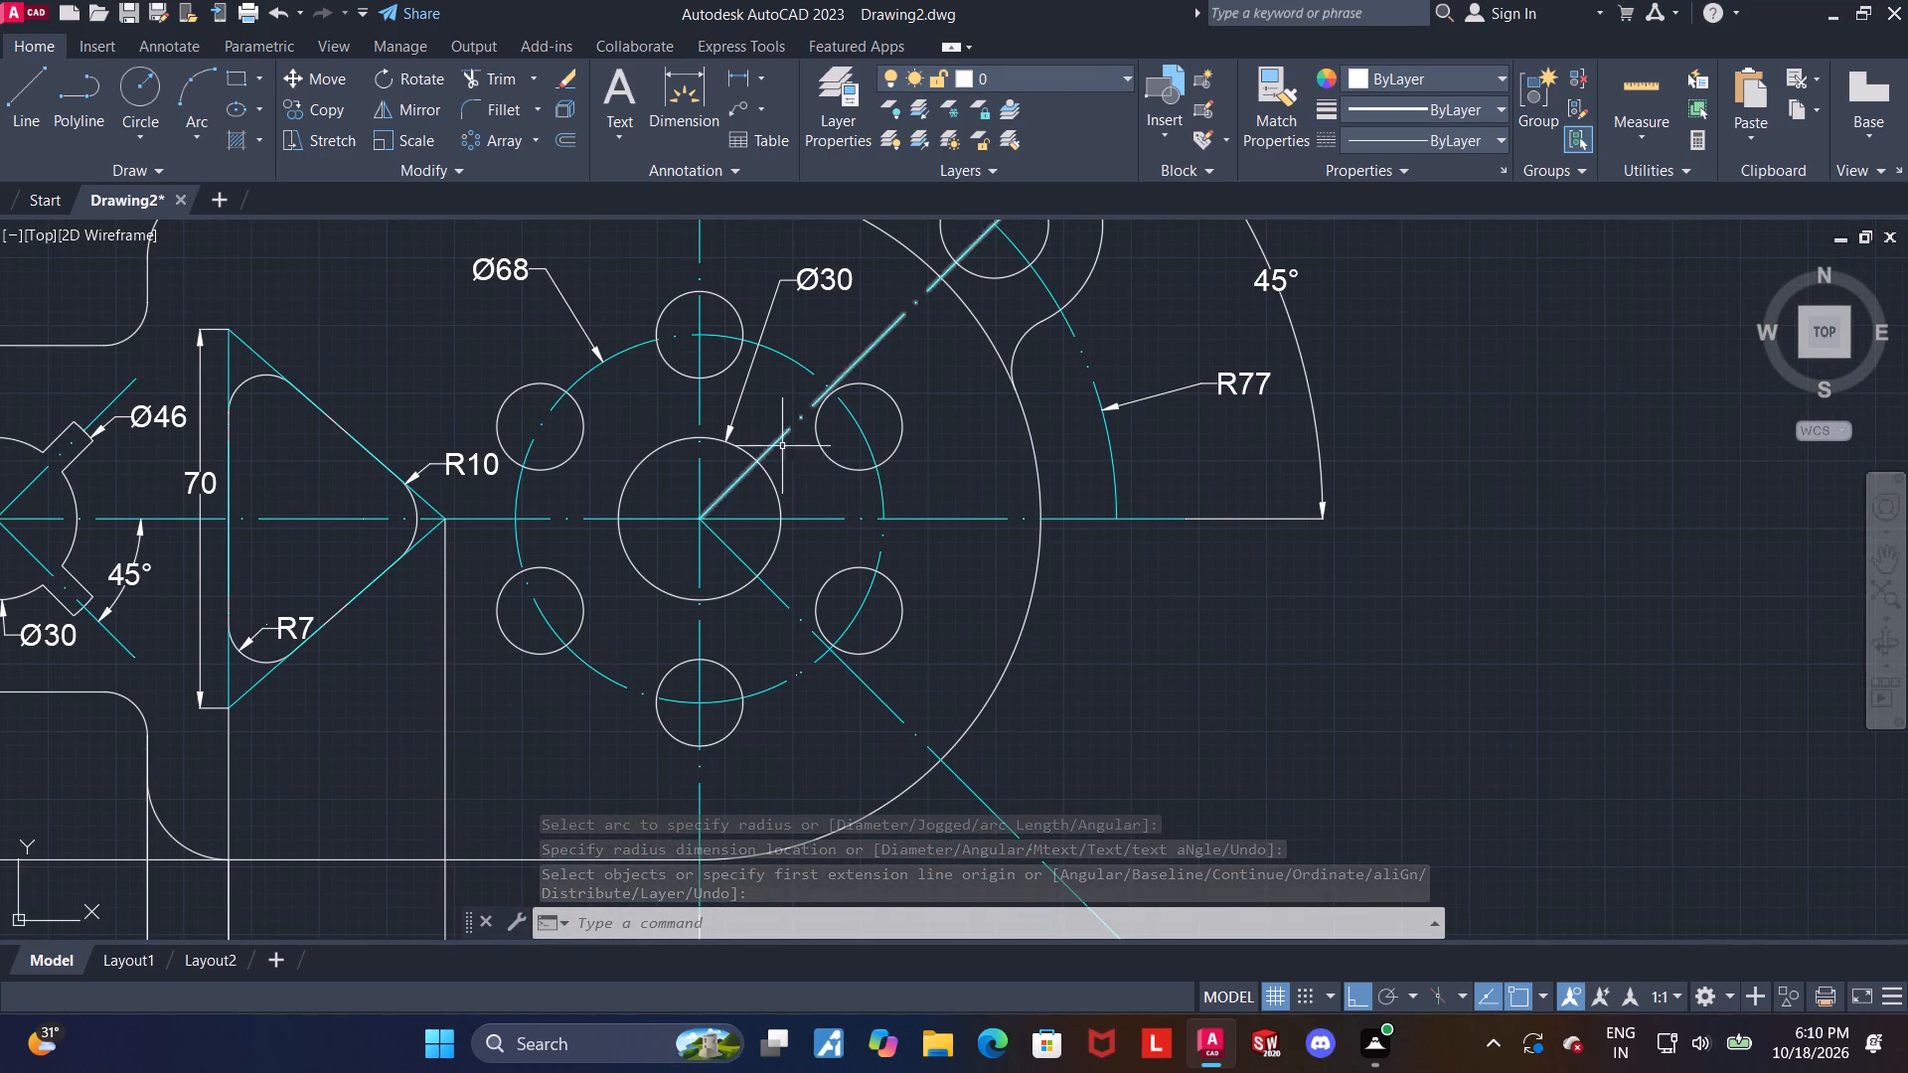
{"action": "middle_click_drag", "start_coordinate": [776, 549], "coordinate": [800, 393]}
{"action": "scroll", "coordinate": [824, 473], "scroll_direction": "up", "scroll_amount": 1}
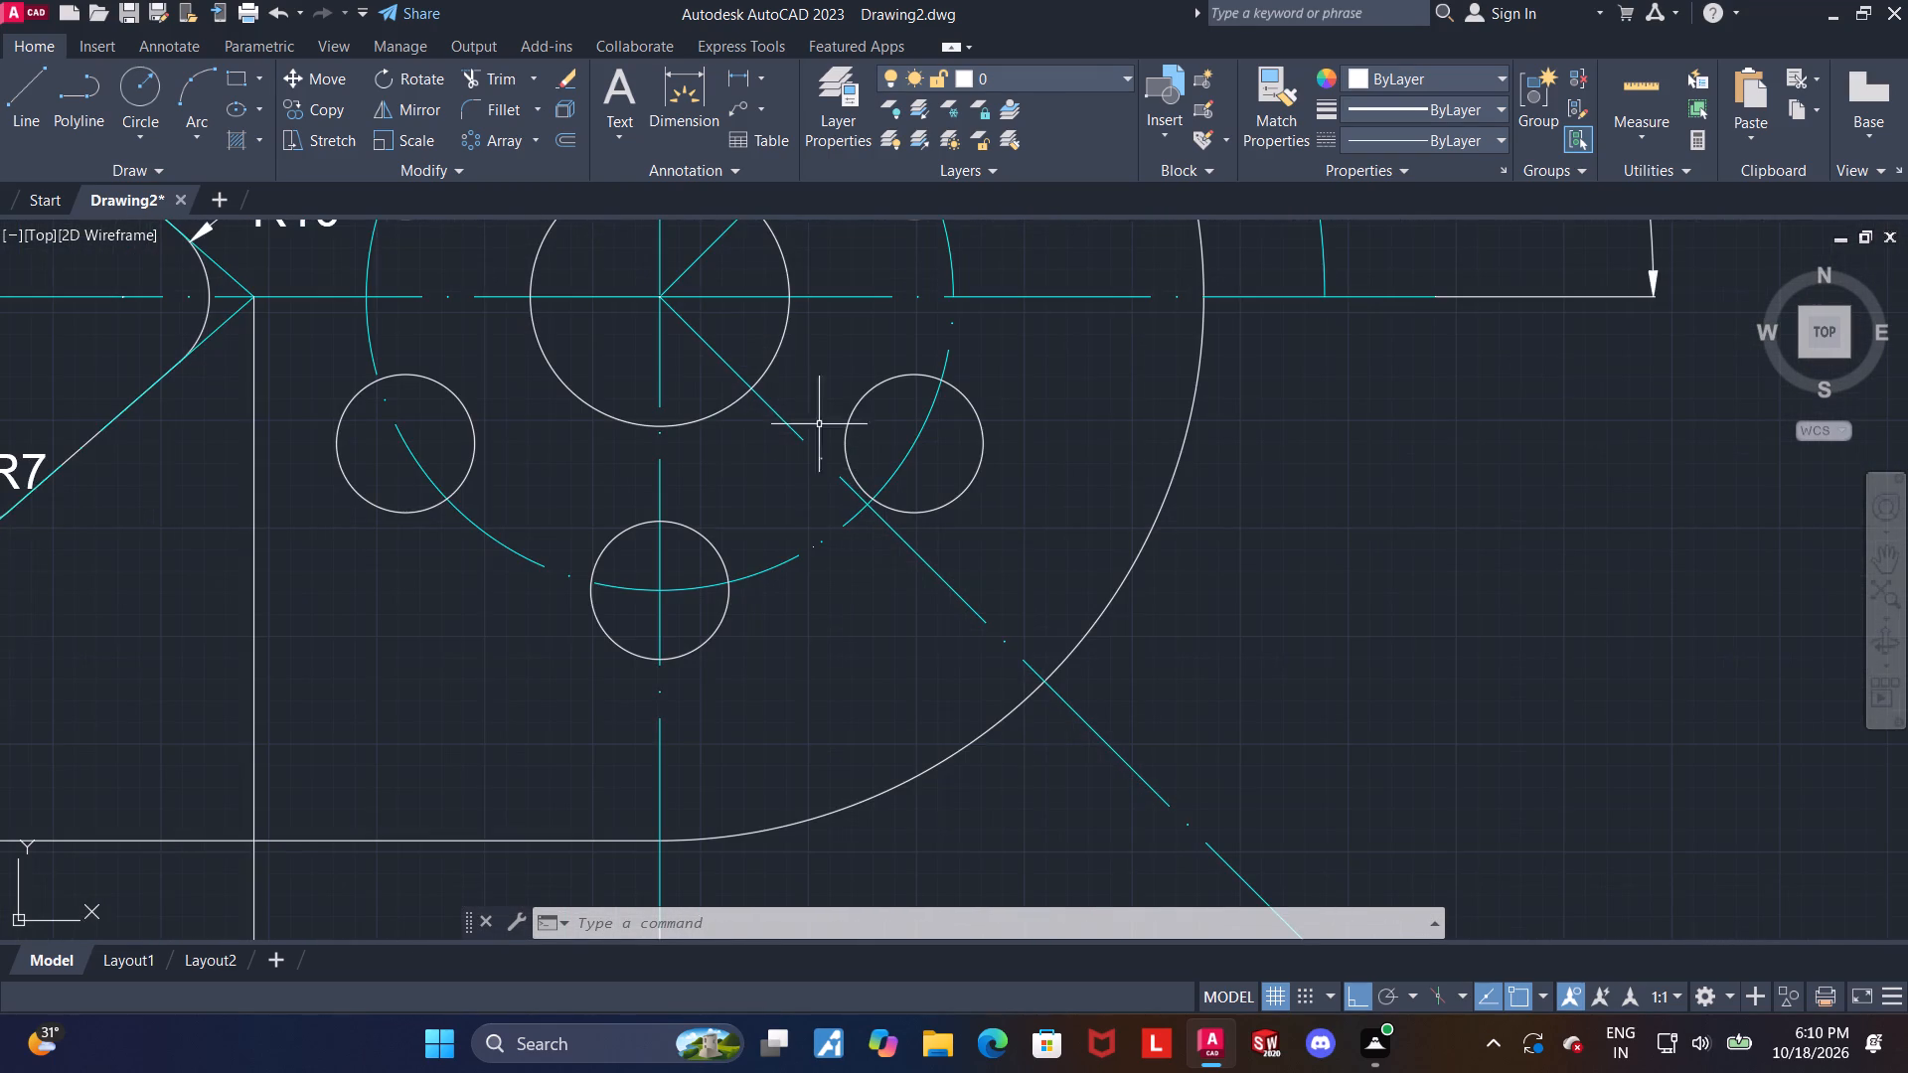
{"action": "left_click", "coordinate": [692, 92]}
{"action": "scroll", "coordinate": [806, 489], "scroll_direction": "up", "scroll_amount": 1}
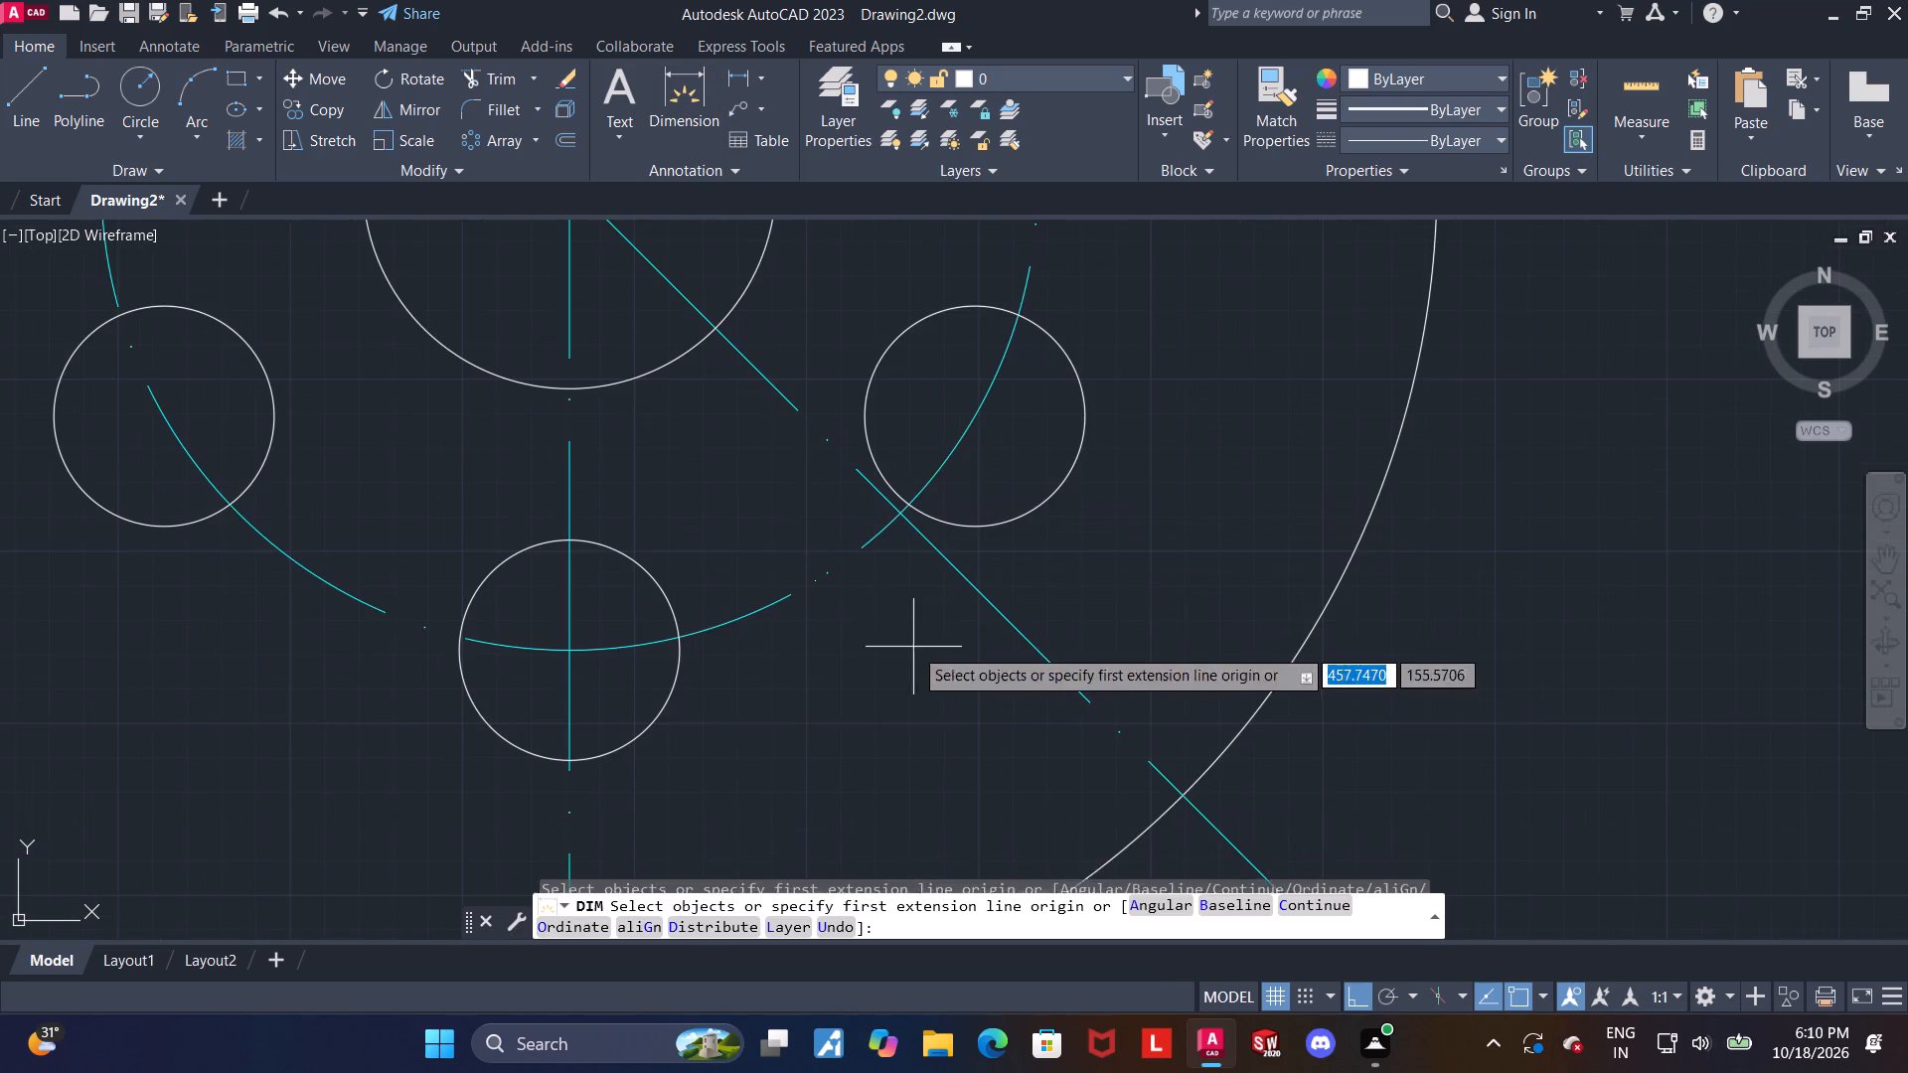
{"action": "scroll", "coordinate": [1017, 733], "scroll_direction": "down", "scroll_amount": 2}
{"action": "scroll", "coordinate": [1004, 788], "scroll_direction": "up", "scroll_amount": 2}
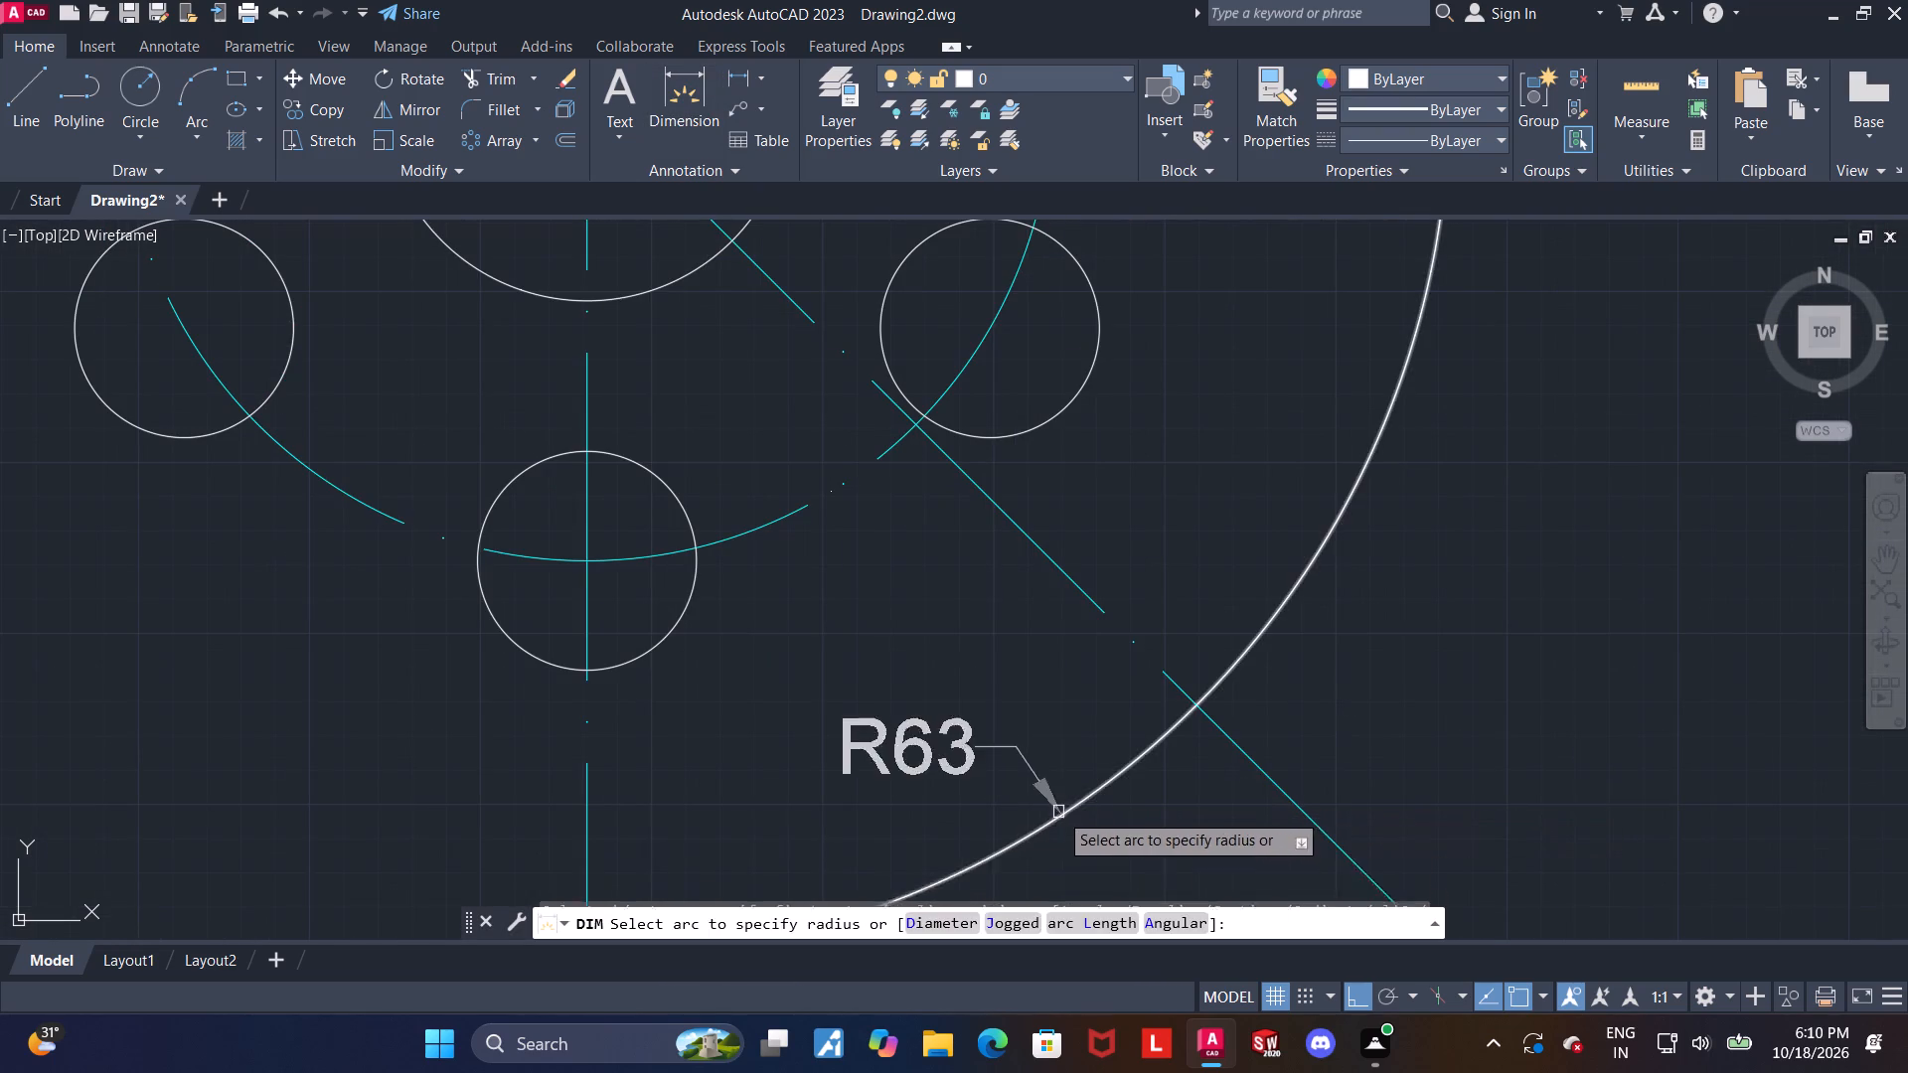
{"action": "left_click", "coordinate": [1060, 816]}
{"action": "left_click", "coordinate": [951, 703]}
{"action": "key", "text": "Escape"}
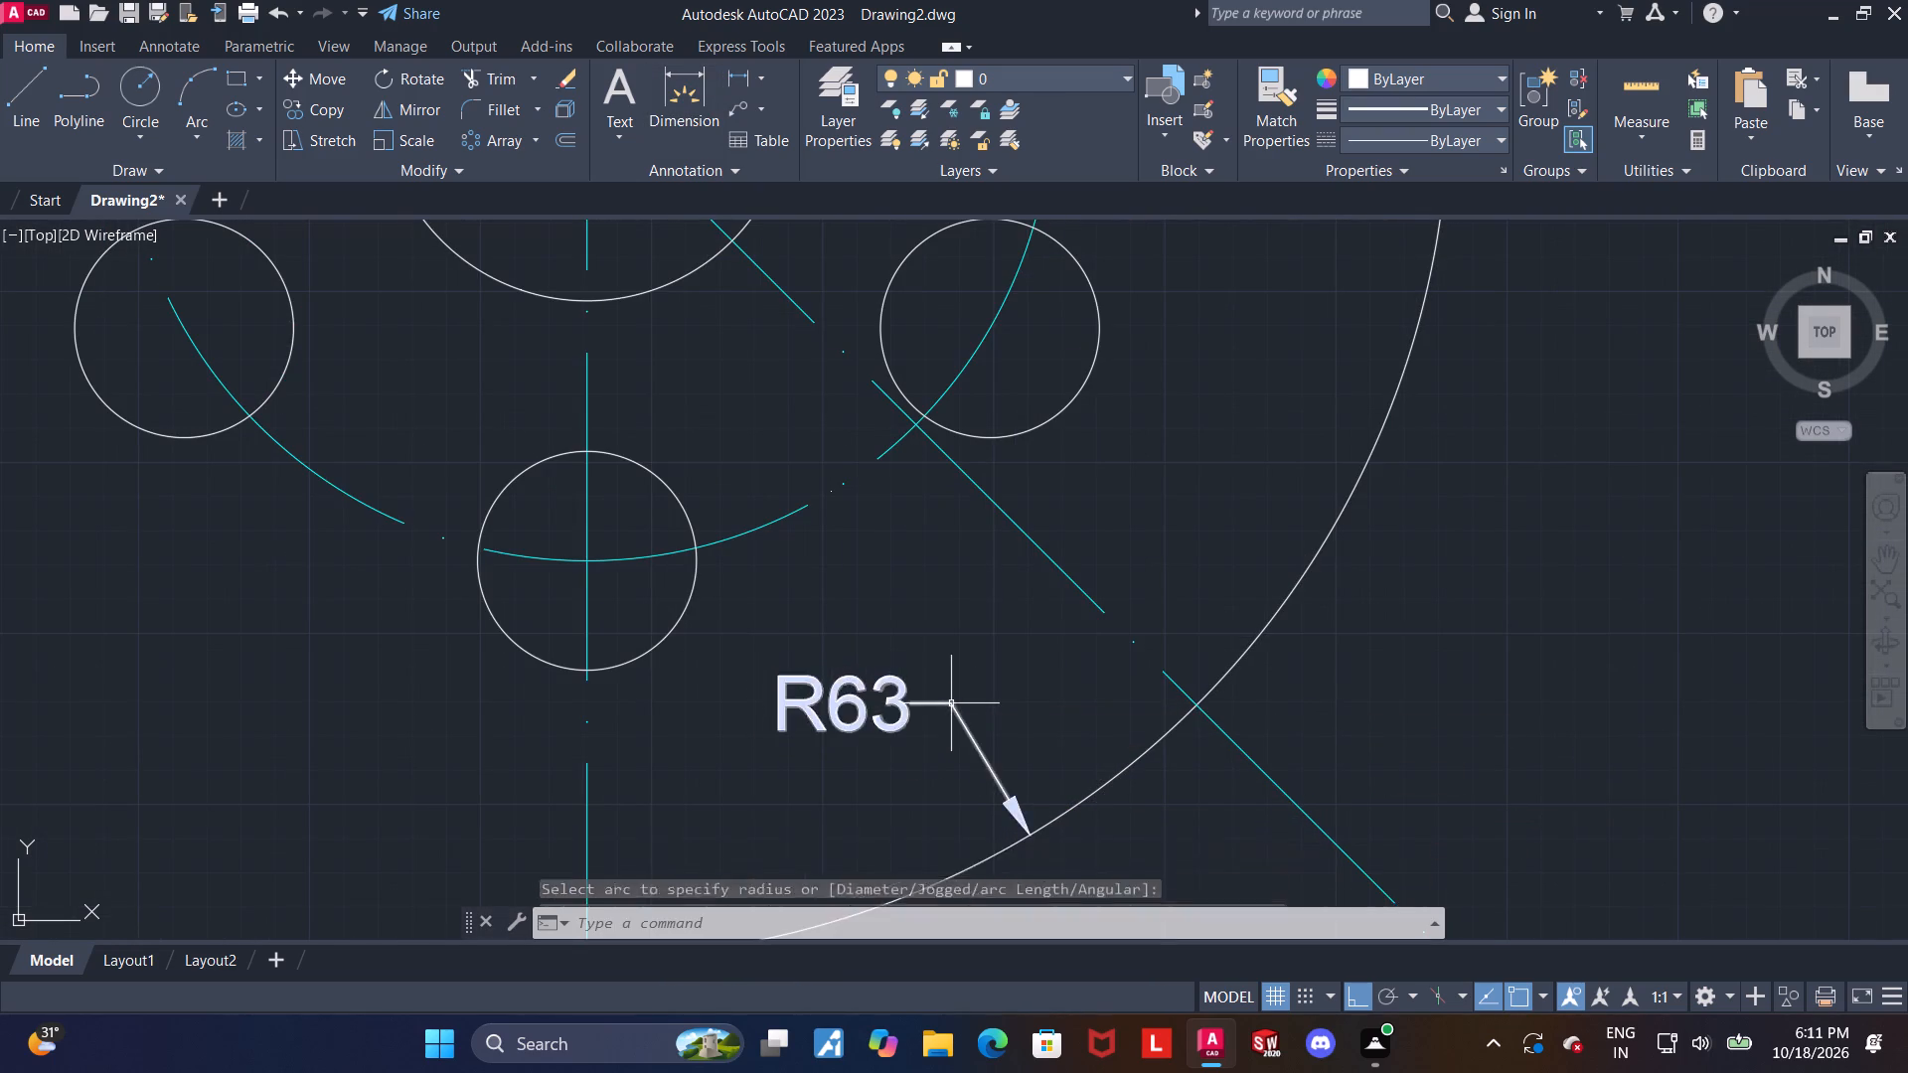
Add a diameter dimension to the bottom hole of the circular pattern, placing its text at the hole's lower left.
{"action": "scroll", "coordinate": [955, 671], "scroll_direction": "down", "scroll_amount": 2}
{"action": "middle_click_drag", "start_coordinate": [957, 634], "coordinate": [1049, 518]}
{"action": "scroll", "coordinate": [1008, 580], "scroll_direction": "up", "scroll_amount": 1}
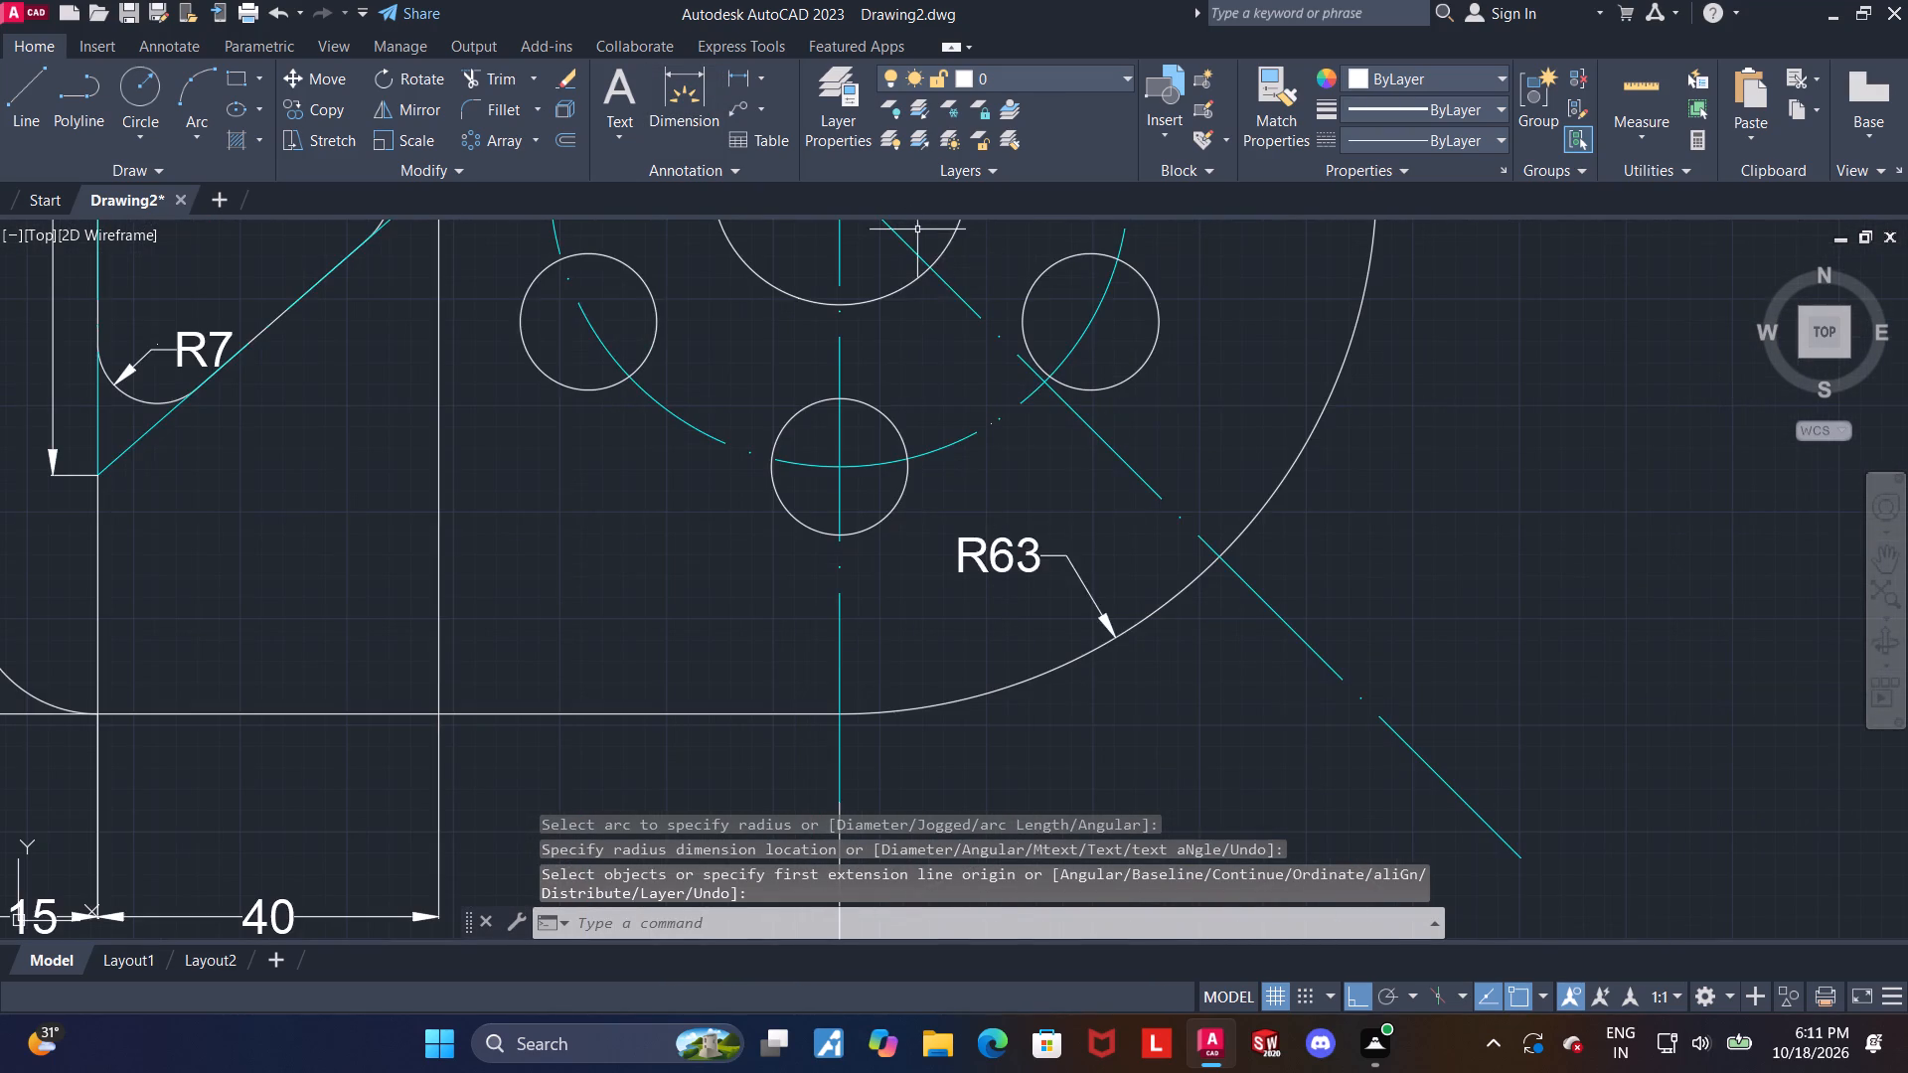
{"action": "scroll", "coordinate": [904, 383], "scroll_direction": "down", "scroll_amount": 3}
{"action": "middle_click_drag", "start_coordinate": [904, 392], "coordinate": [904, 512]}
{"action": "scroll", "coordinate": [900, 501], "scroll_direction": "up", "scroll_amount": 2}
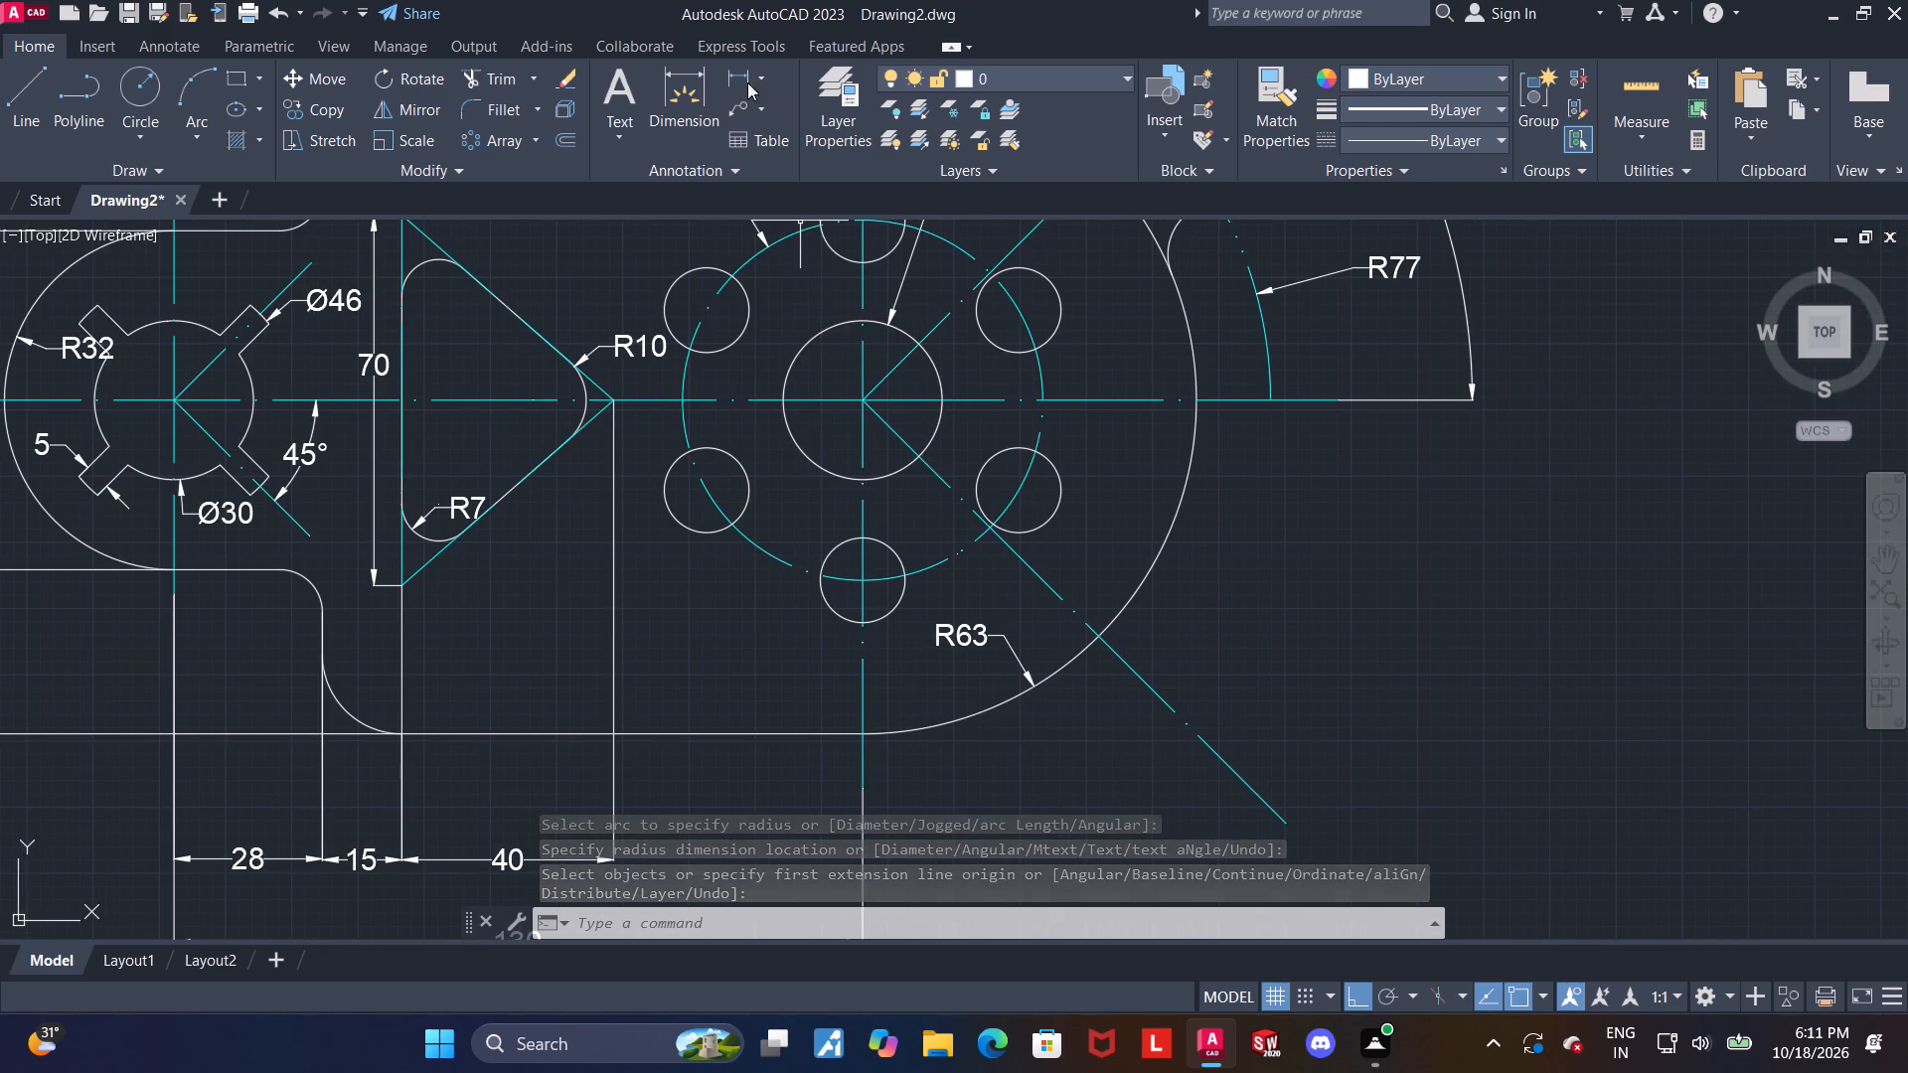
{"action": "left_click", "coordinate": [680, 78]}
{"action": "scroll", "coordinate": [867, 626], "scroll_direction": "up", "scroll_amount": 1}
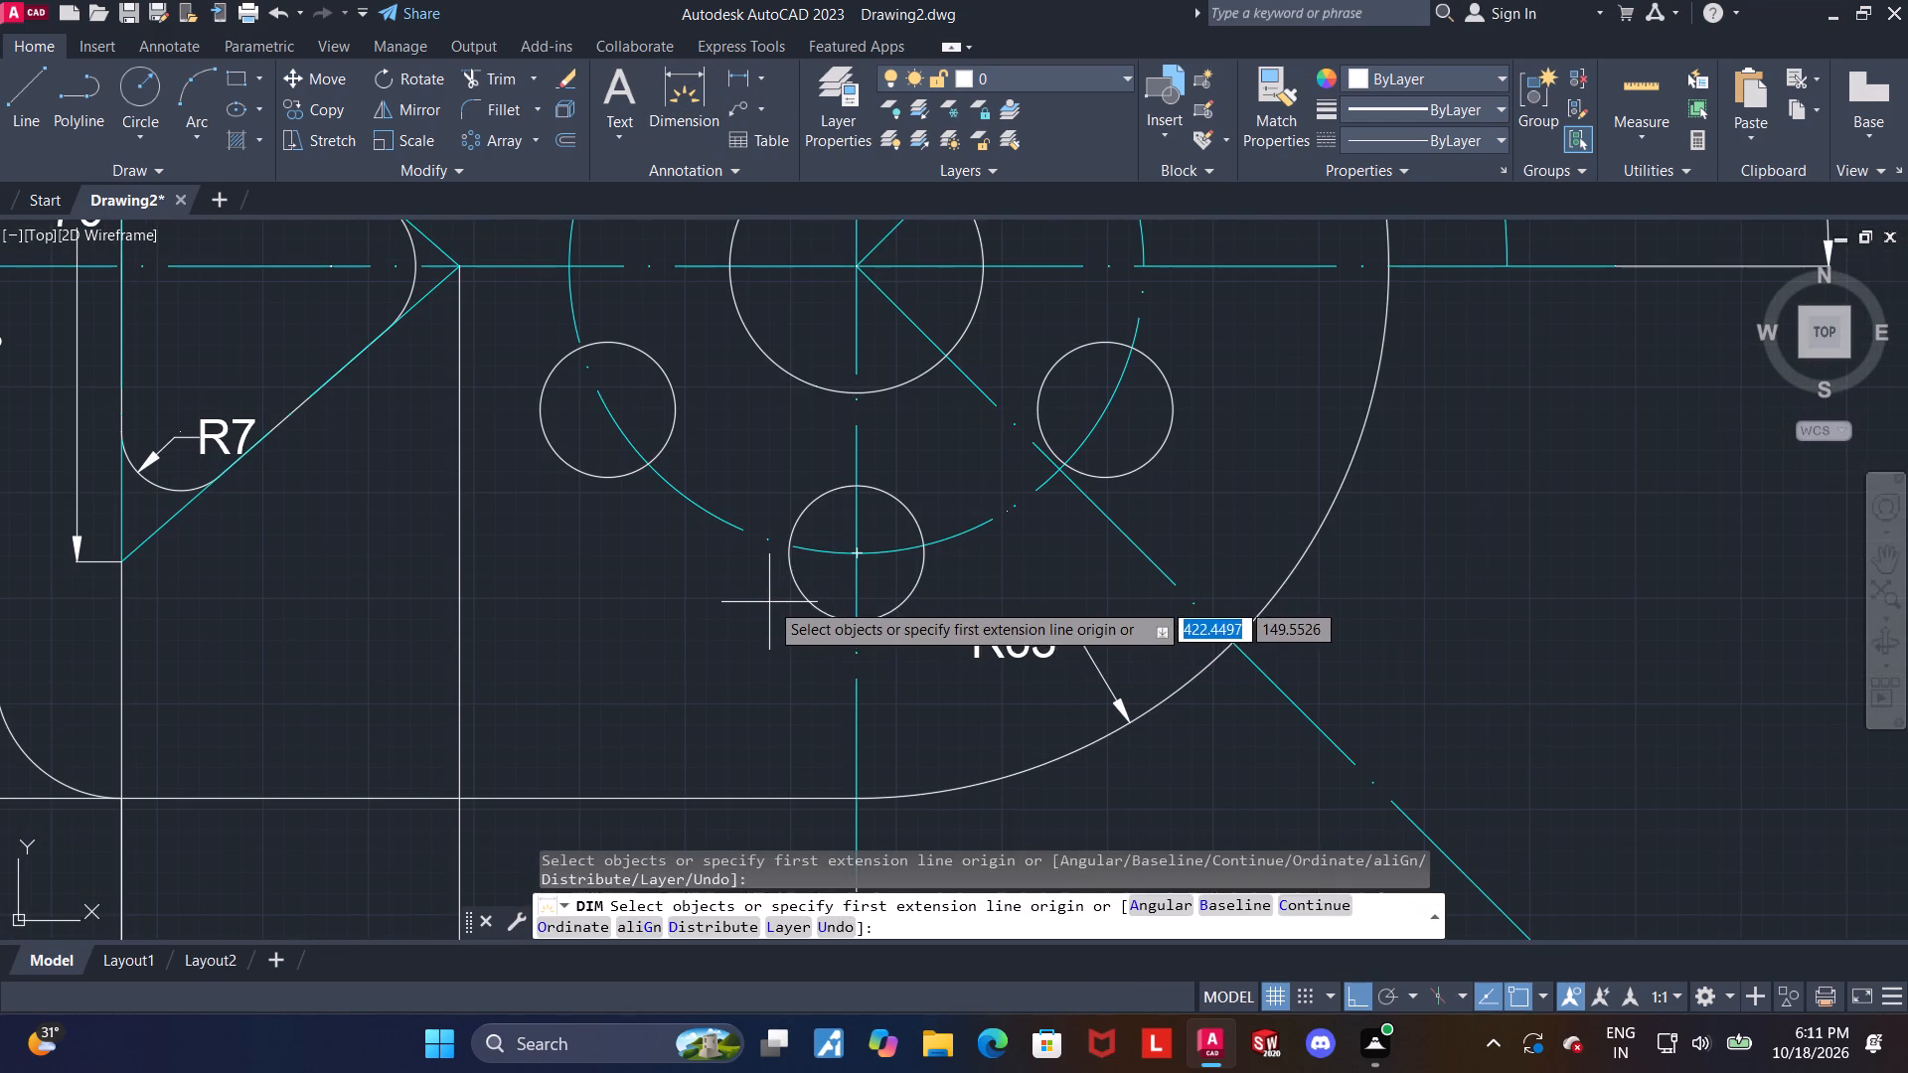
{"action": "left_click", "coordinate": [801, 599]}
{"action": "left_click", "coordinate": [762, 634]}
{"action": "key", "text": "Escape"}
Mirror the upper lug's outer arc, both blend arcs and hole about the horizontal centreline, keeping the source objects.
{"action": "scroll", "coordinate": [759, 634], "scroll_direction": "down", "scroll_amount": 2}
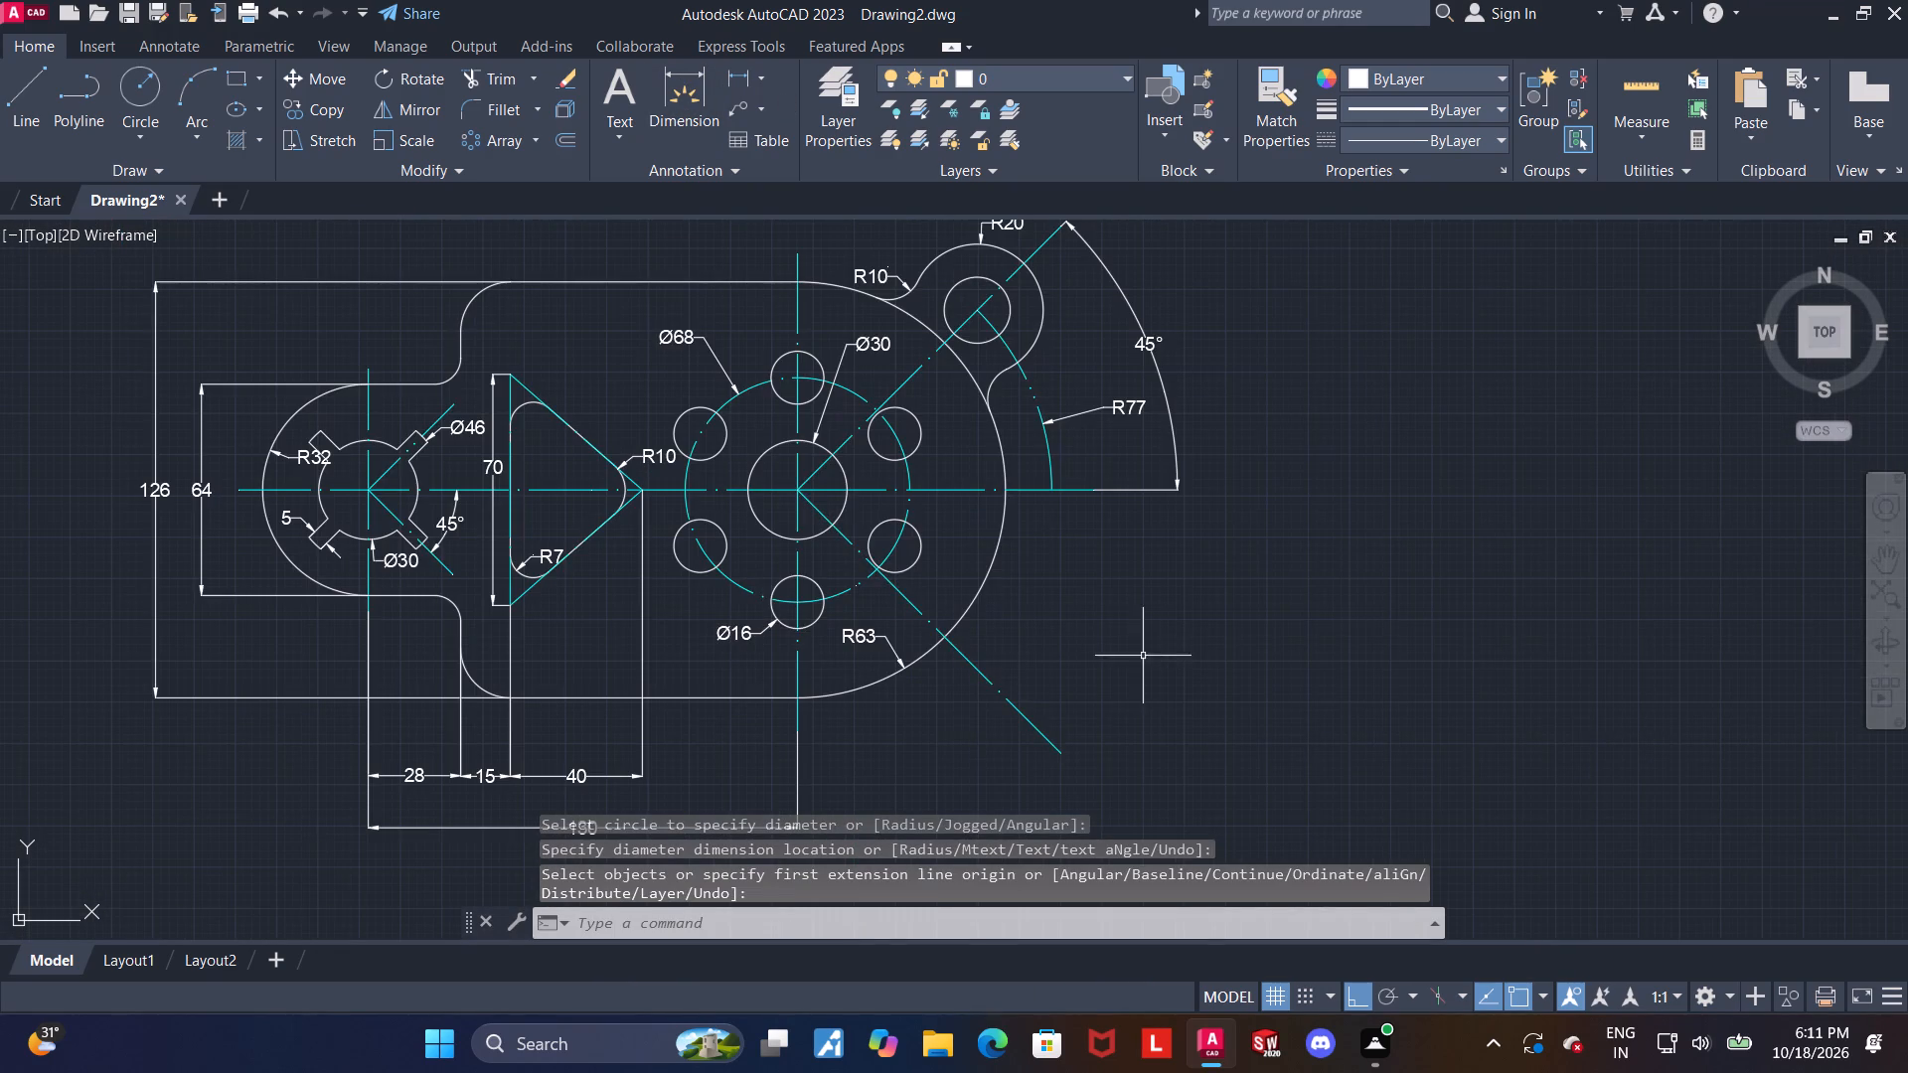
{"action": "middle_click", "coordinate": [1143, 656]}
{"action": "scroll", "coordinate": [1111, 618], "scroll_direction": "down", "scroll_amount": 1}
{"action": "middle_click_drag", "start_coordinate": [1132, 559], "coordinate": [1131, 572]}
{"action": "scroll", "coordinate": [1096, 617], "scroll_direction": "up", "scroll_amount": 1}
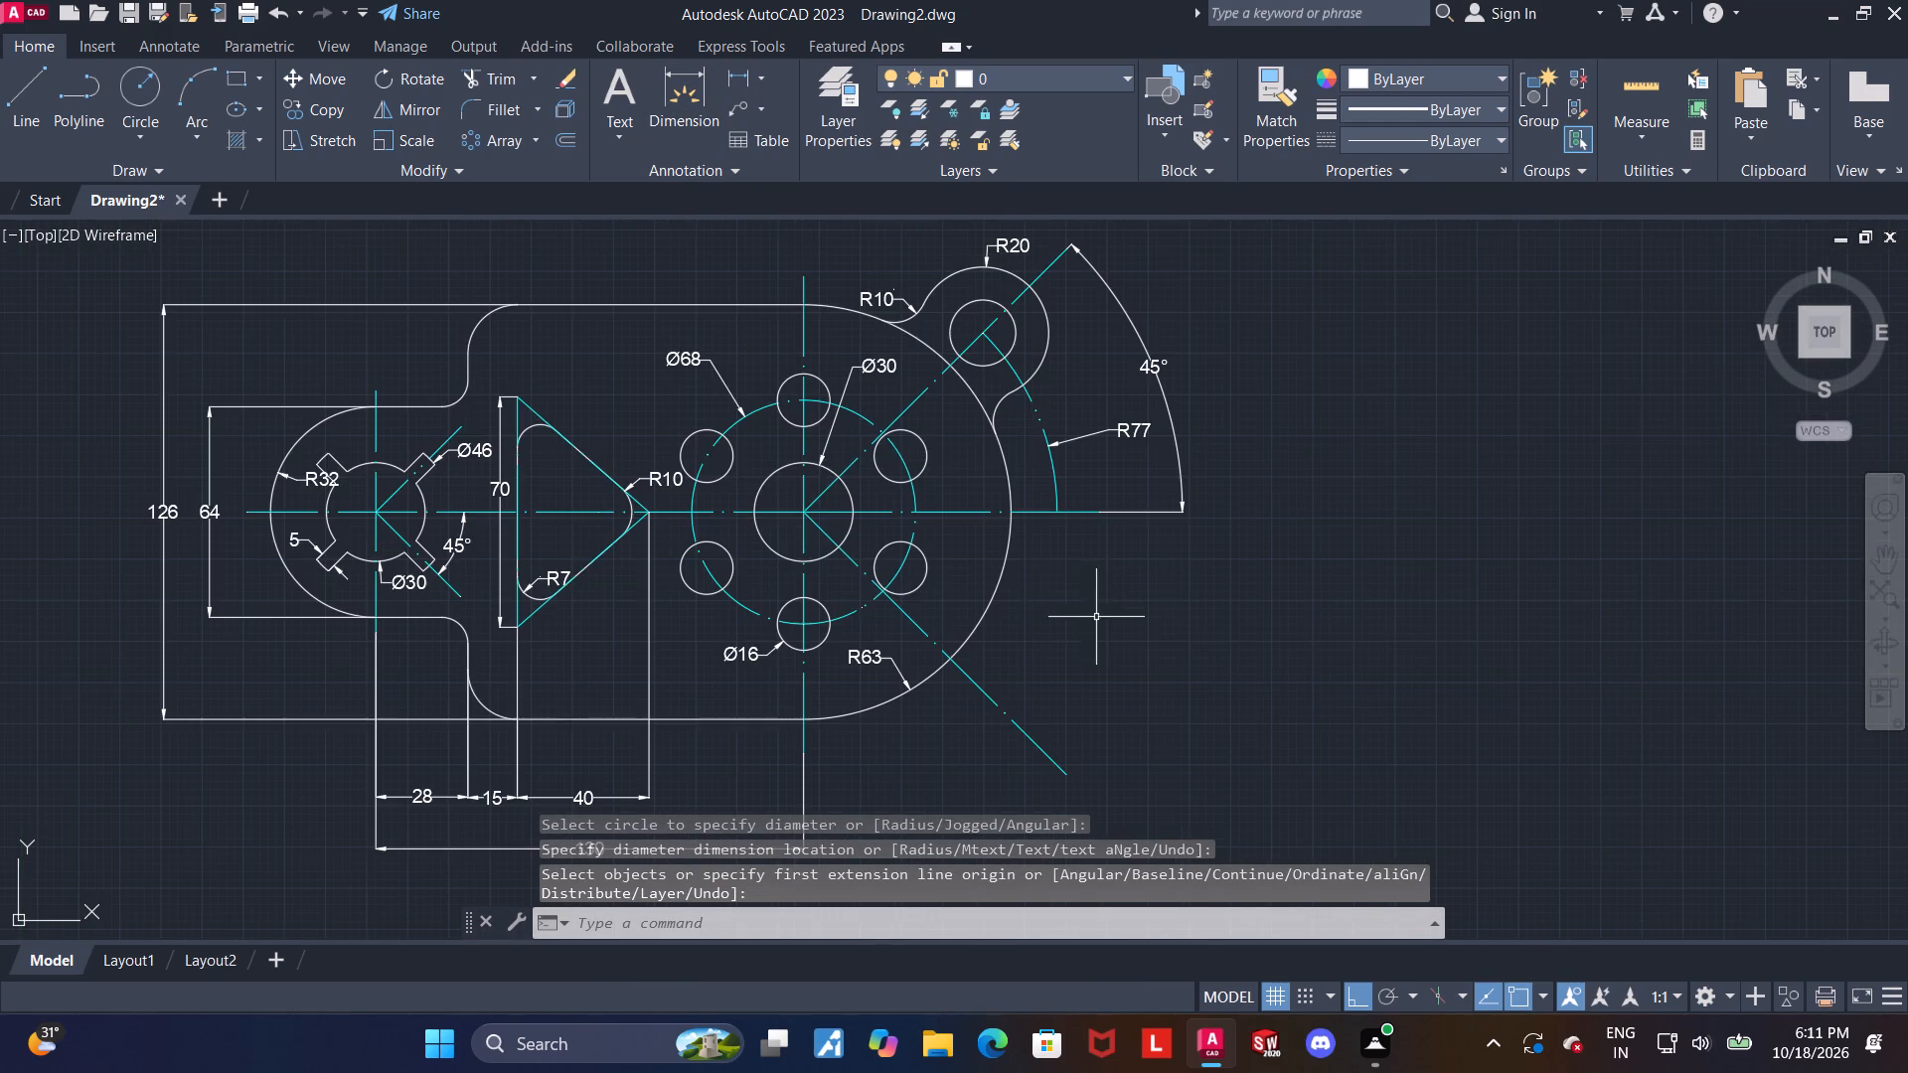
{"action": "middle_click_drag", "start_coordinate": [1058, 372], "coordinate": [1051, 453]}
{"action": "key", "text": "Escape"}
{"action": "scroll", "coordinate": [1031, 378], "scroll_direction": "up", "scroll_amount": 1}
{"action": "left_click", "coordinate": [919, 336]}
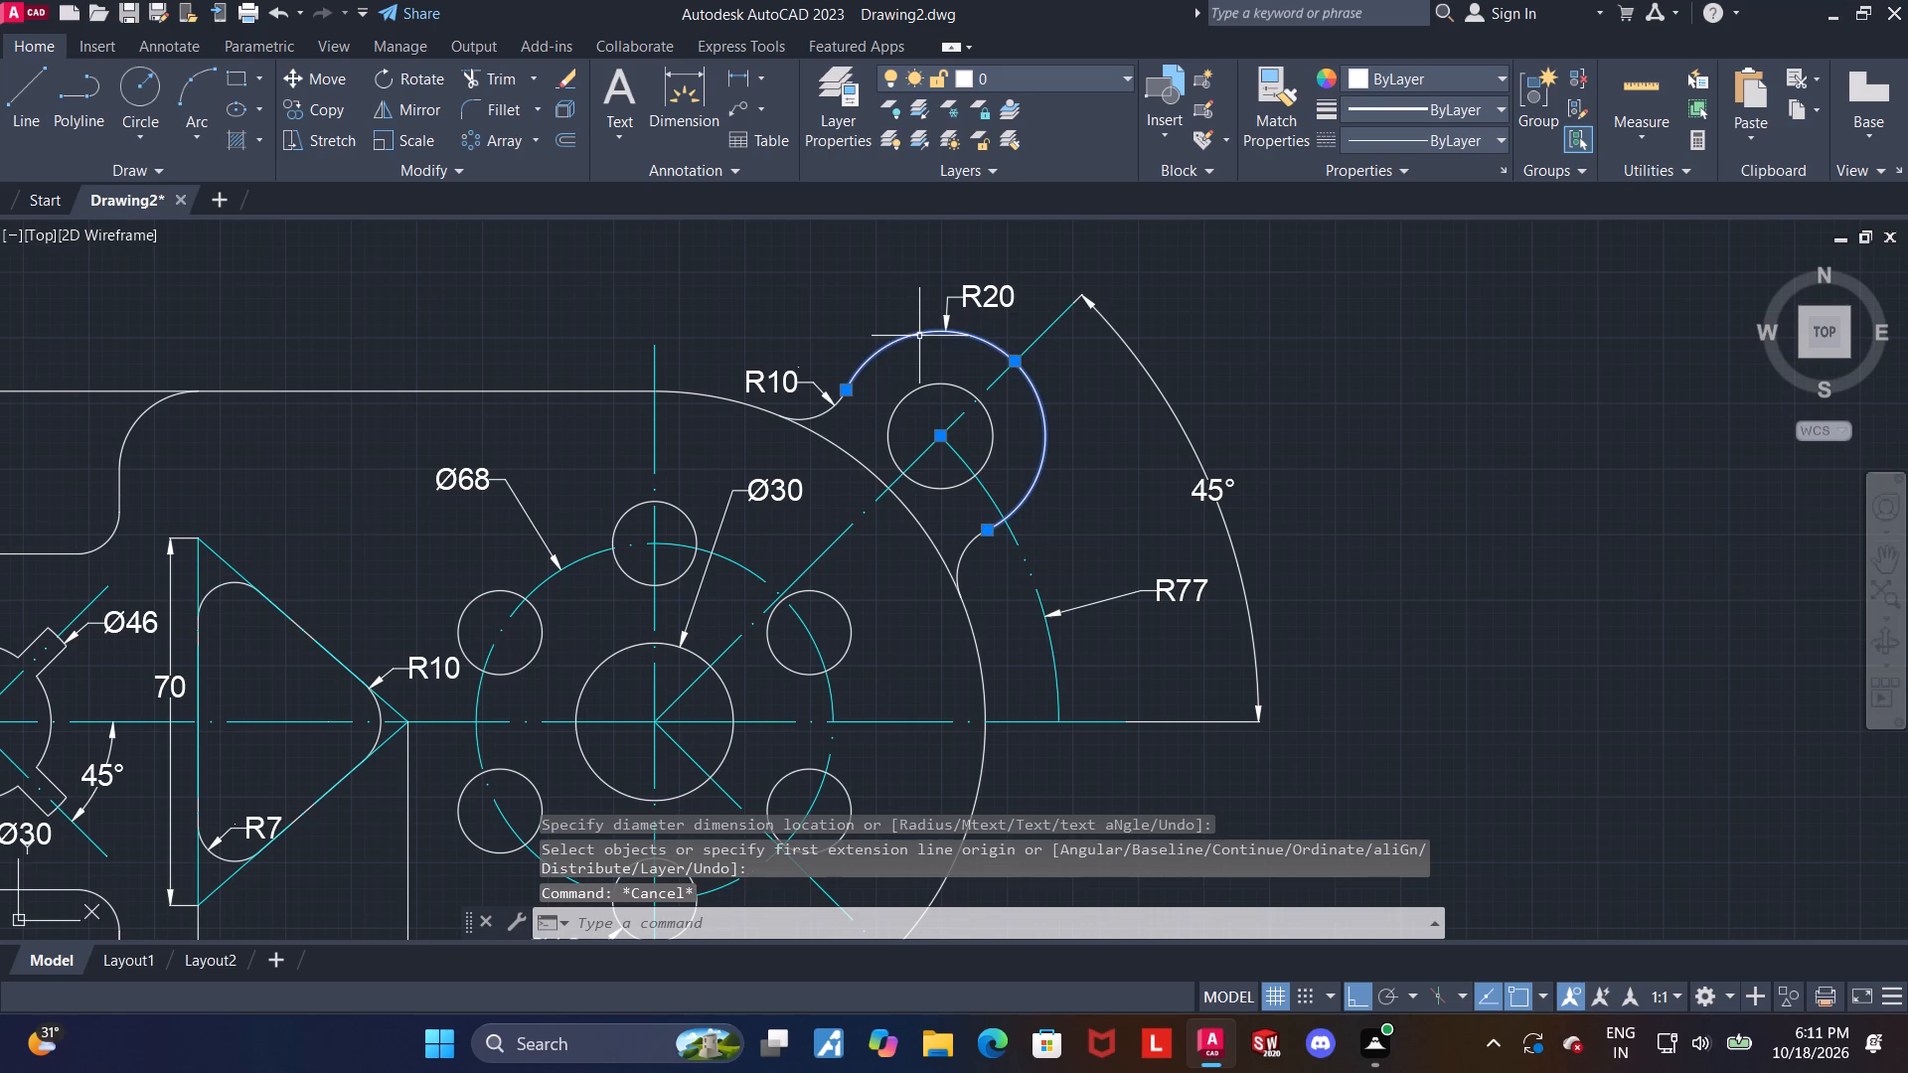
{"action": "left_click", "coordinate": [826, 413]}
{"action": "left_click", "coordinate": [894, 452]}
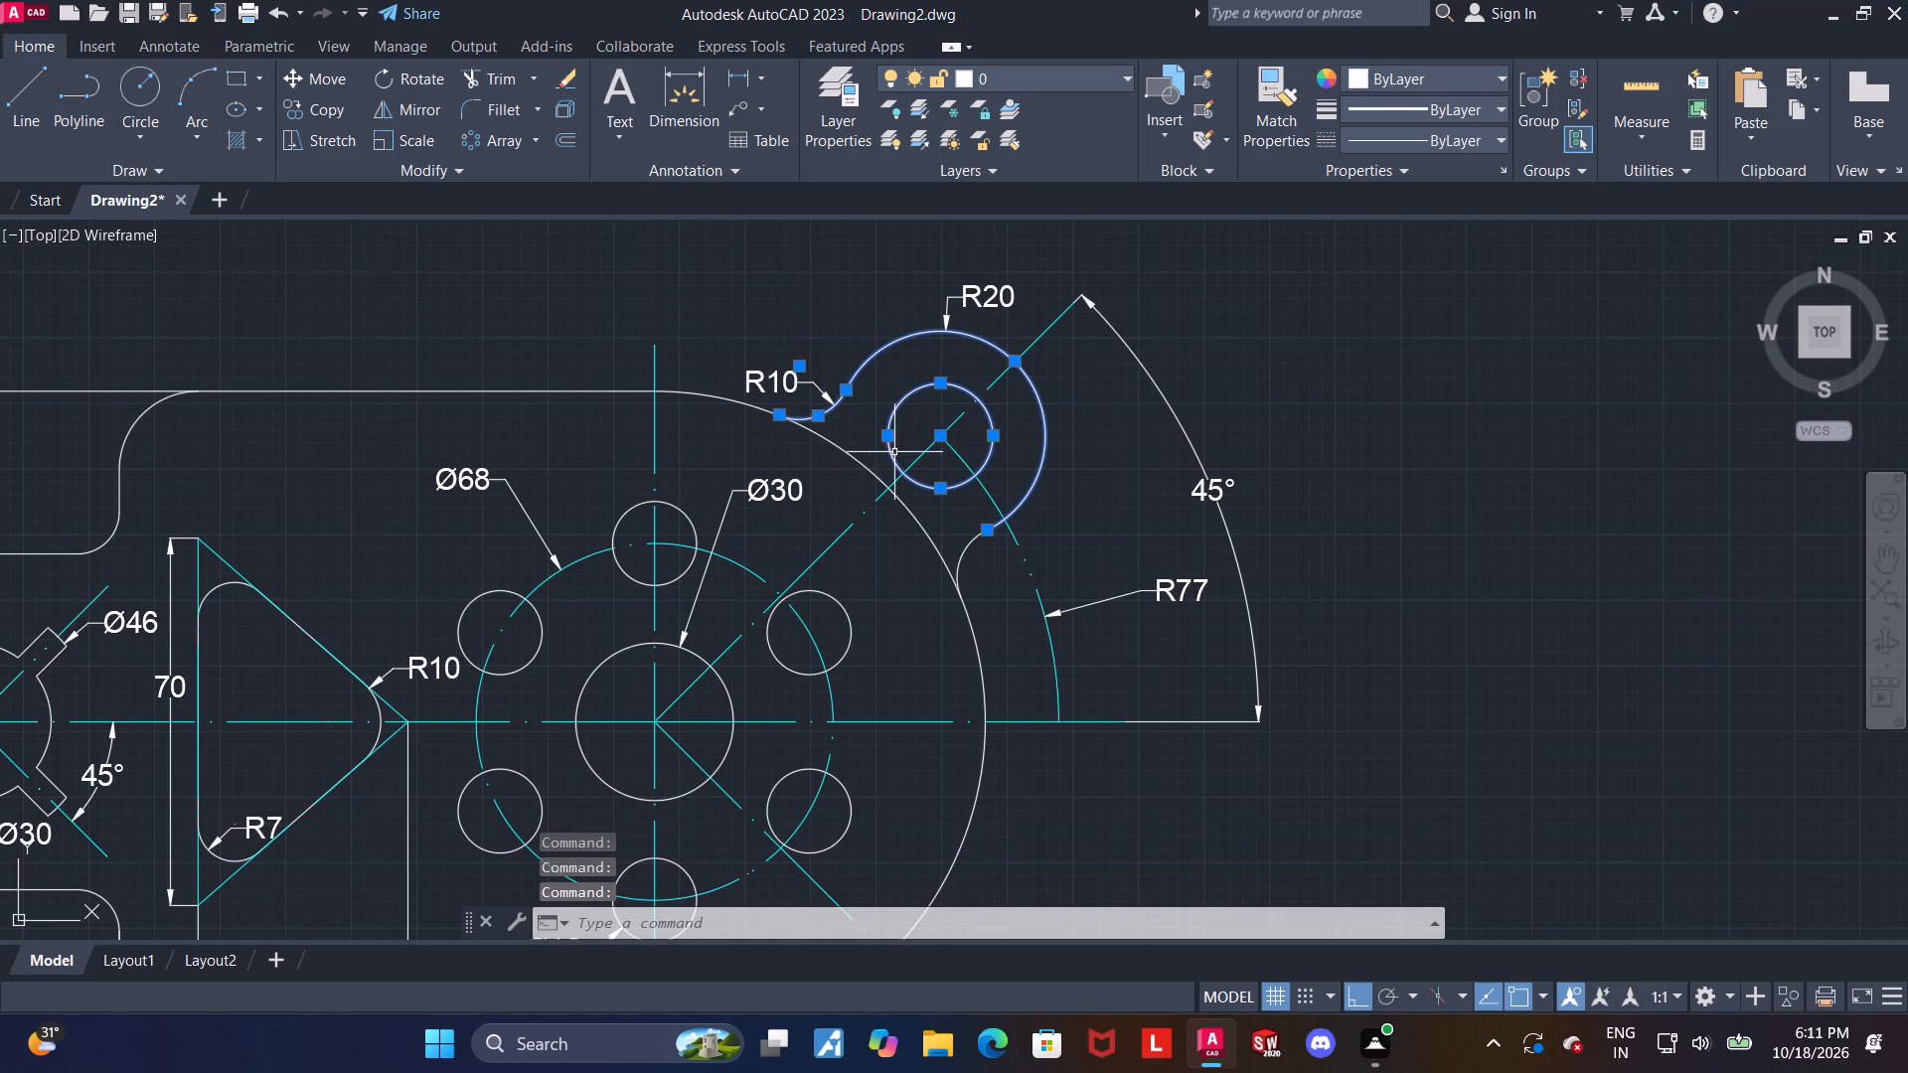
{"action": "left_click", "coordinate": [964, 556]}
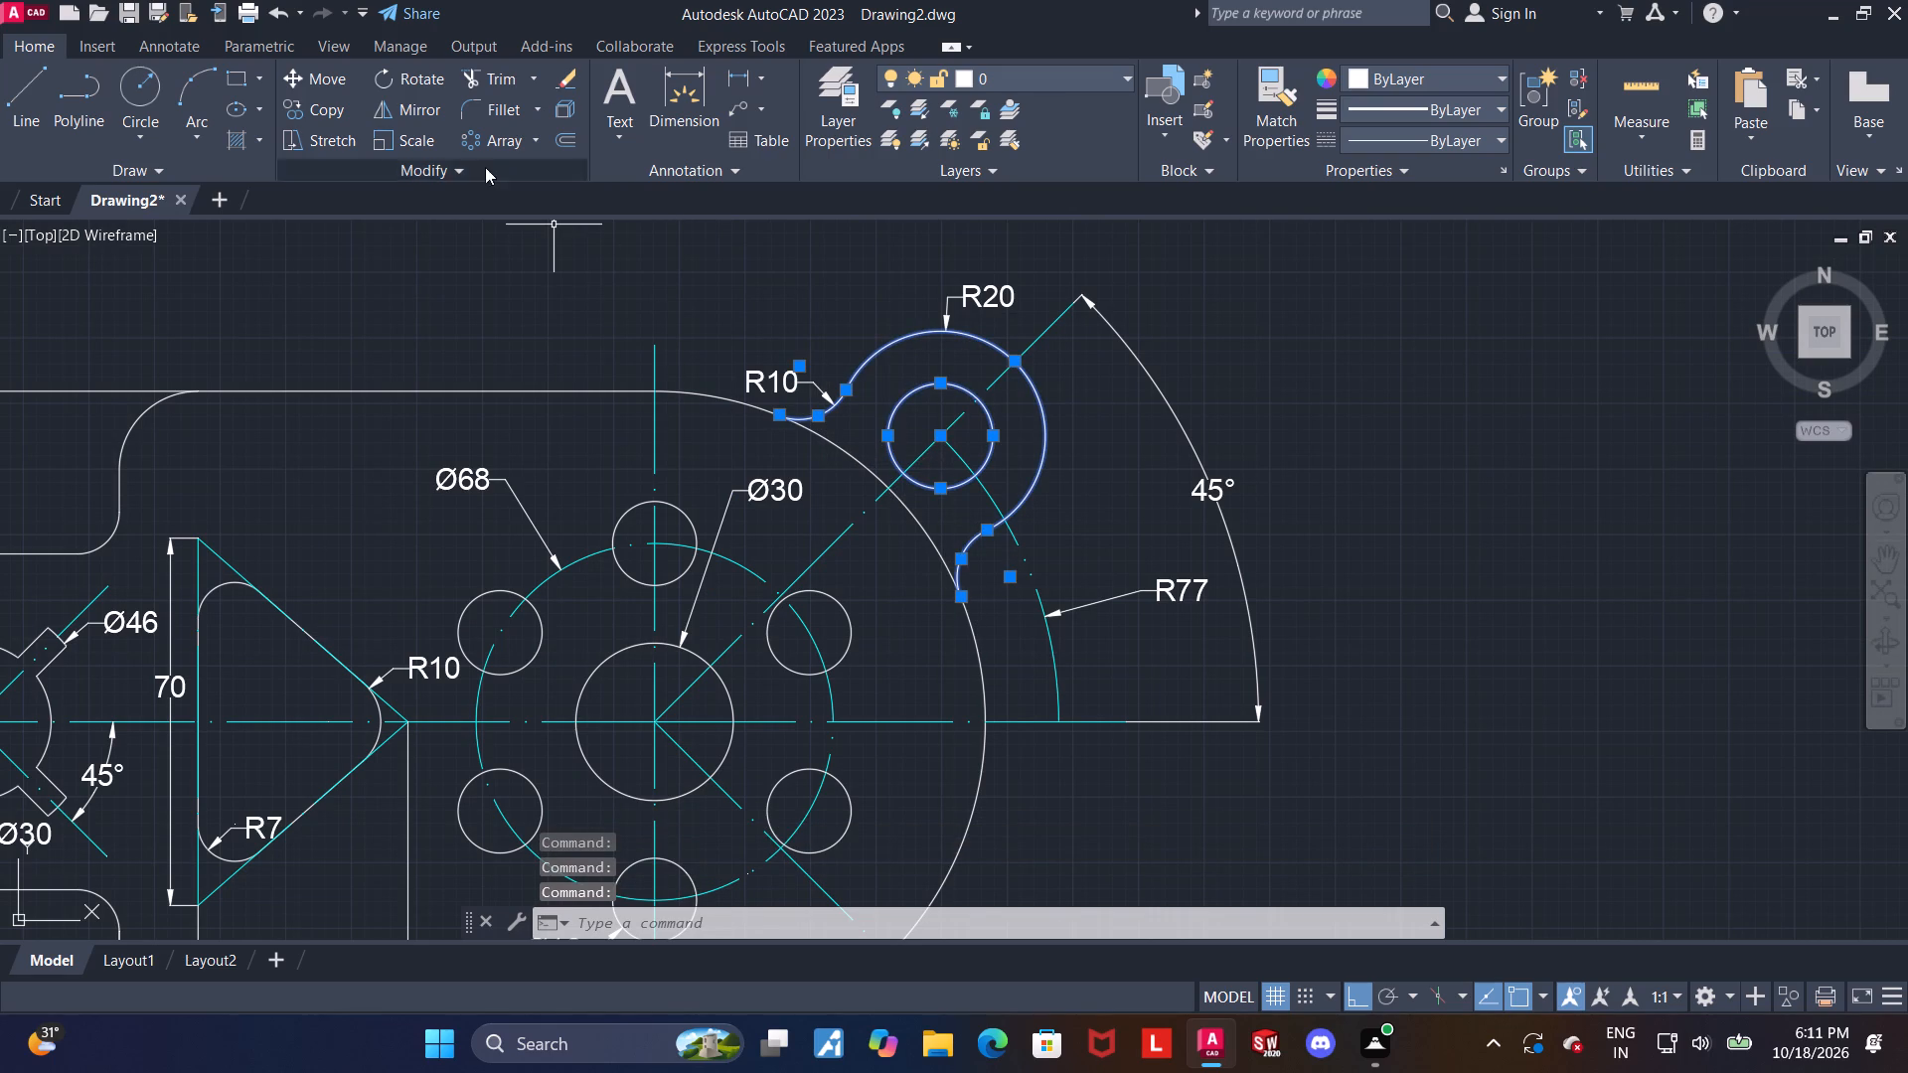
{"action": "left_click", "coordinate": [396, 103]}
{"action": "scroll", "coordinate": [758, 306], "scroll_direction": "down", "scroll_amount": 2}
{"action": "scroll", "coordinate": [849, 414], "scroll_direction": "up", "scroll_amount": 1}
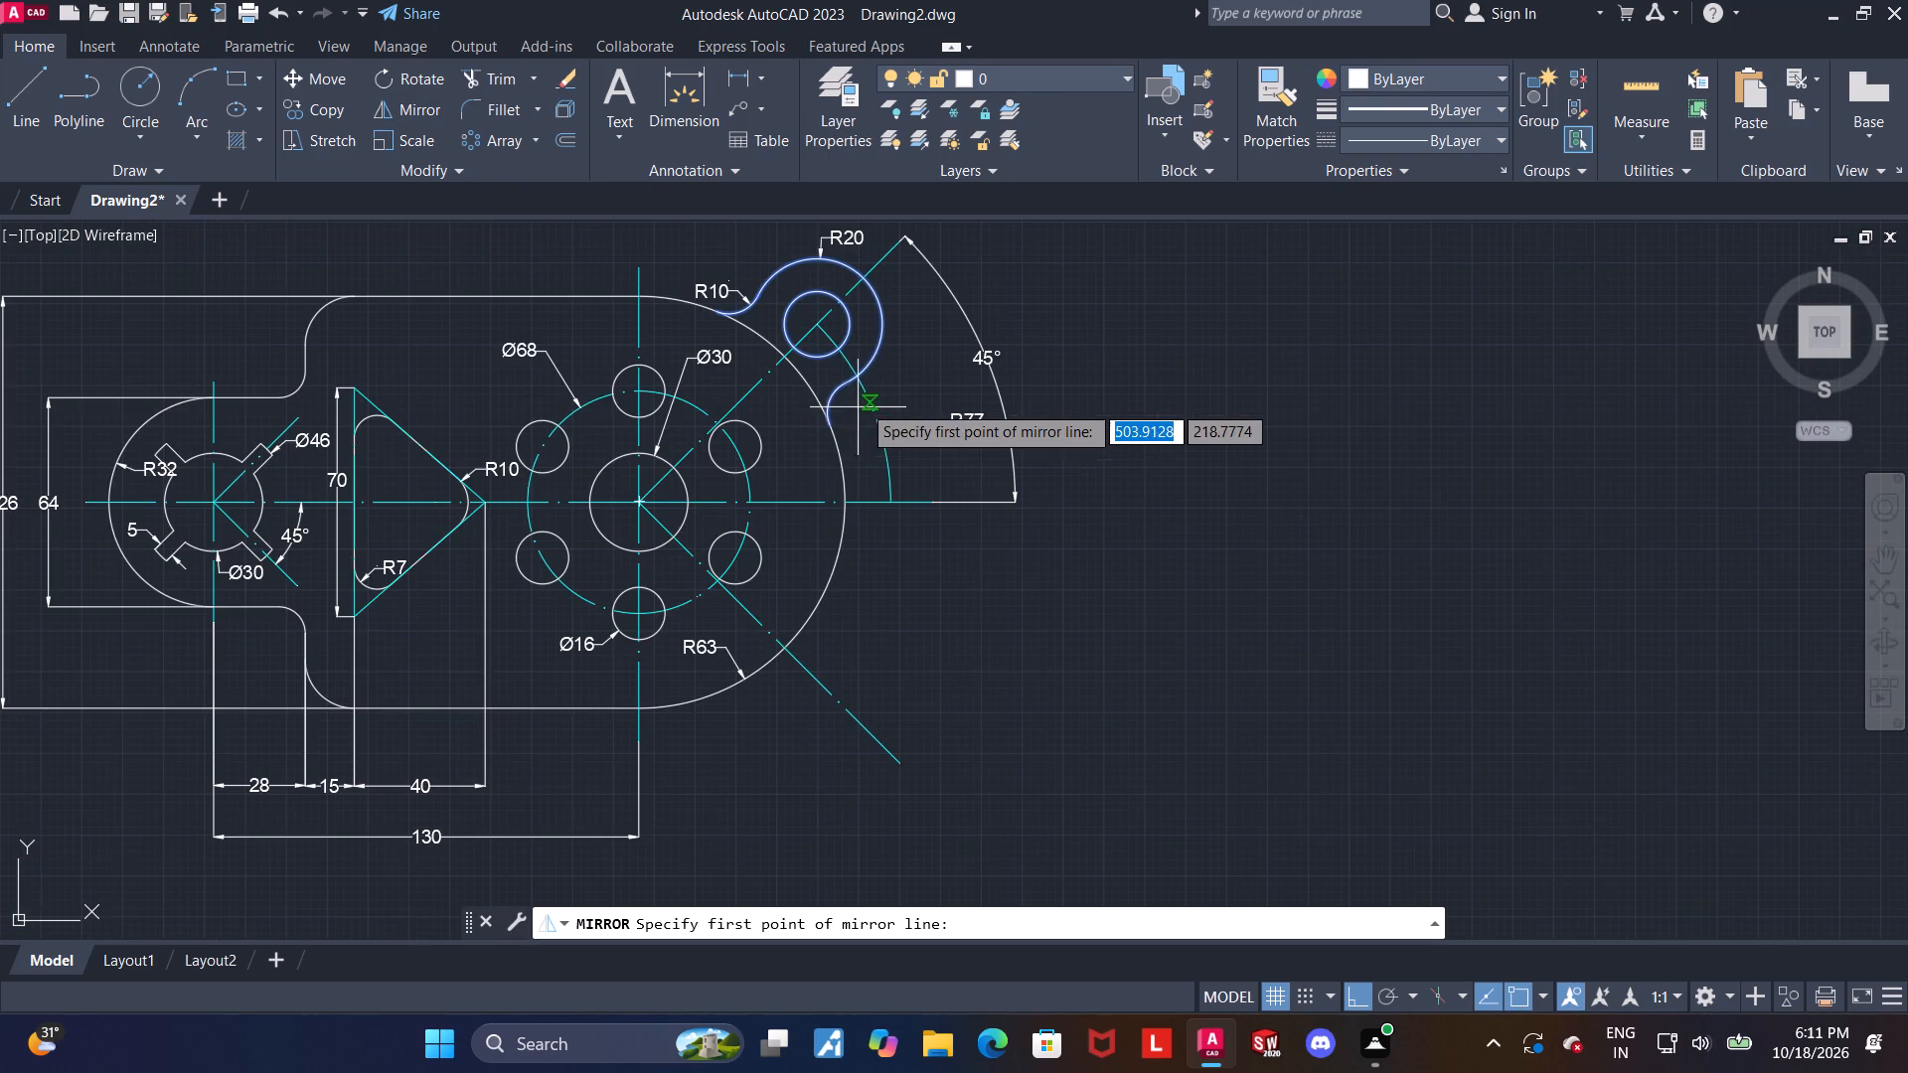
{"action": "key", "text": "Return"}
{"action": "scroll", "coordinate": [832, 490], "scroll_direction": "up", "scroll_amount": 2}
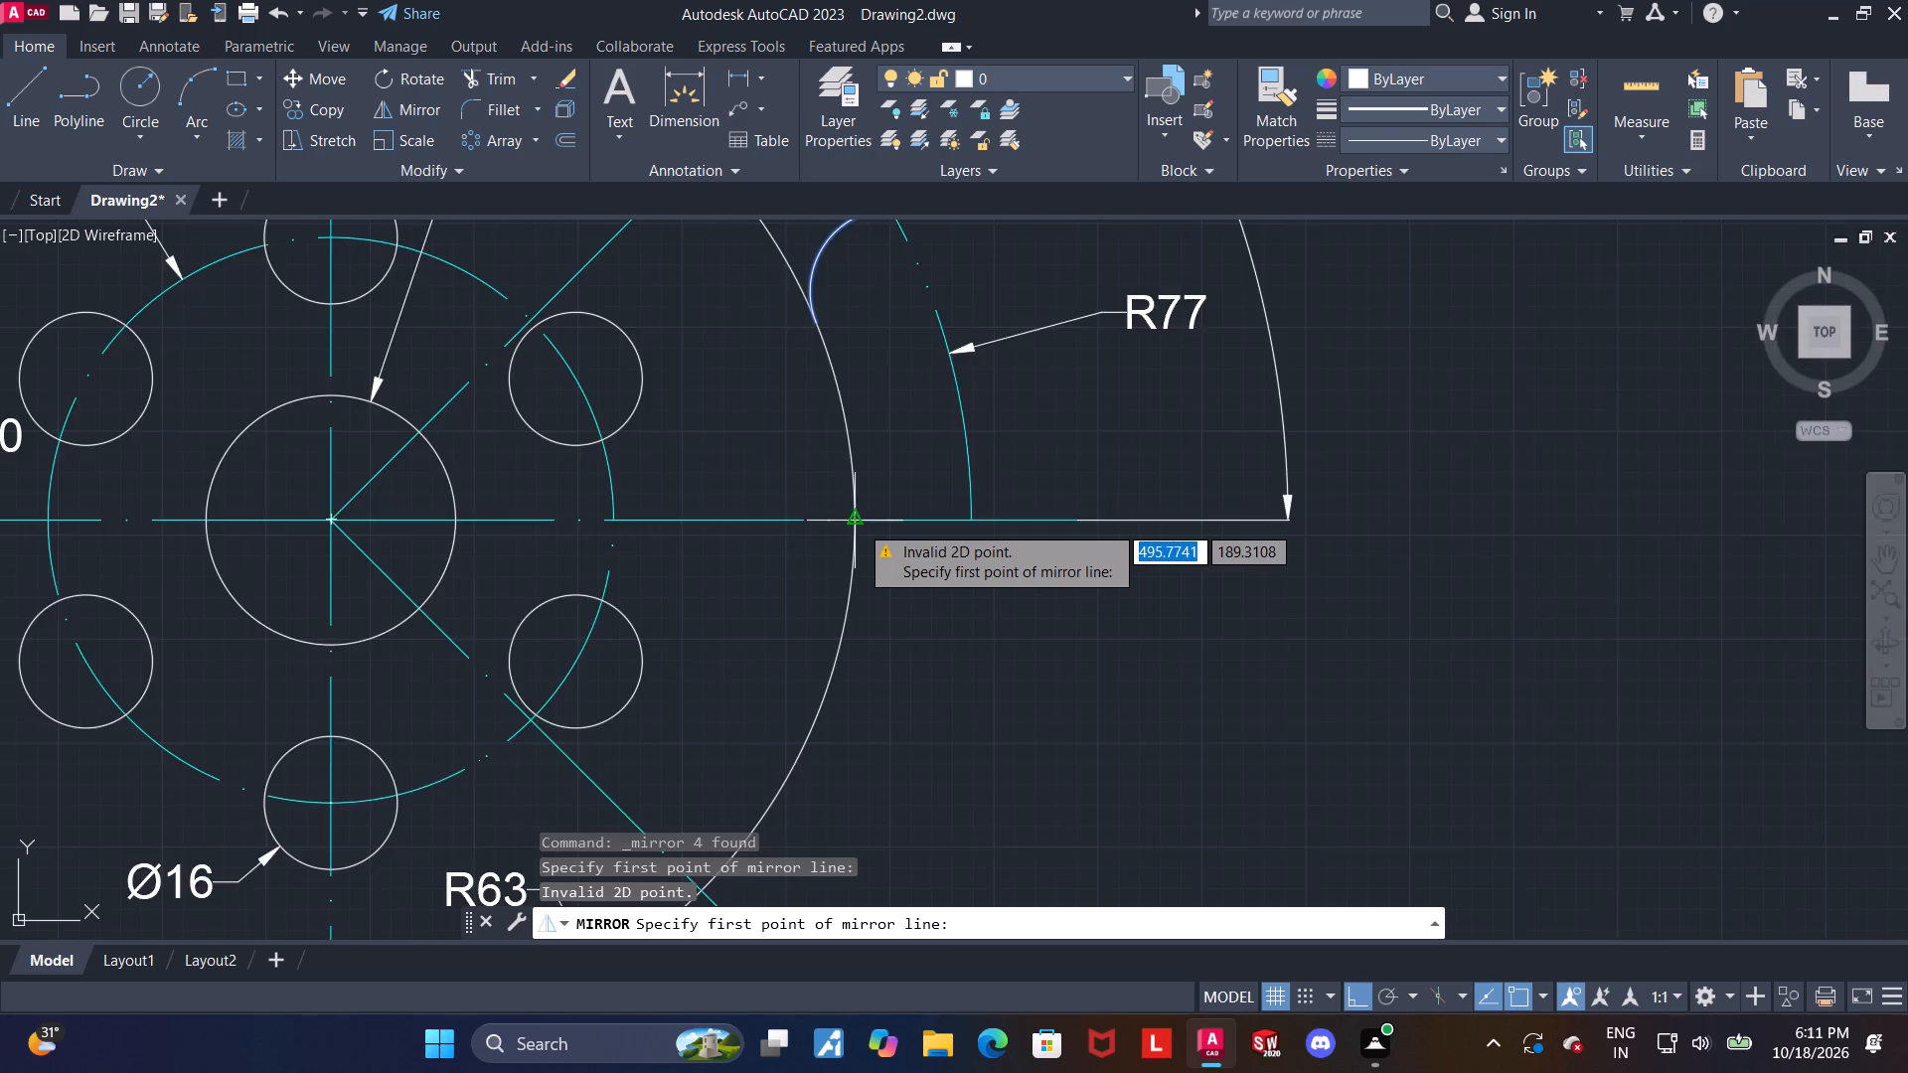
{"action": "scroll", "coordinate": [859, 523], "scroll_direction": "up", "scroll_amount": 4}
{"action": "scroll", "coordinate": [768, 543], "scroll_direction": "up", "scroll_amount": 3}
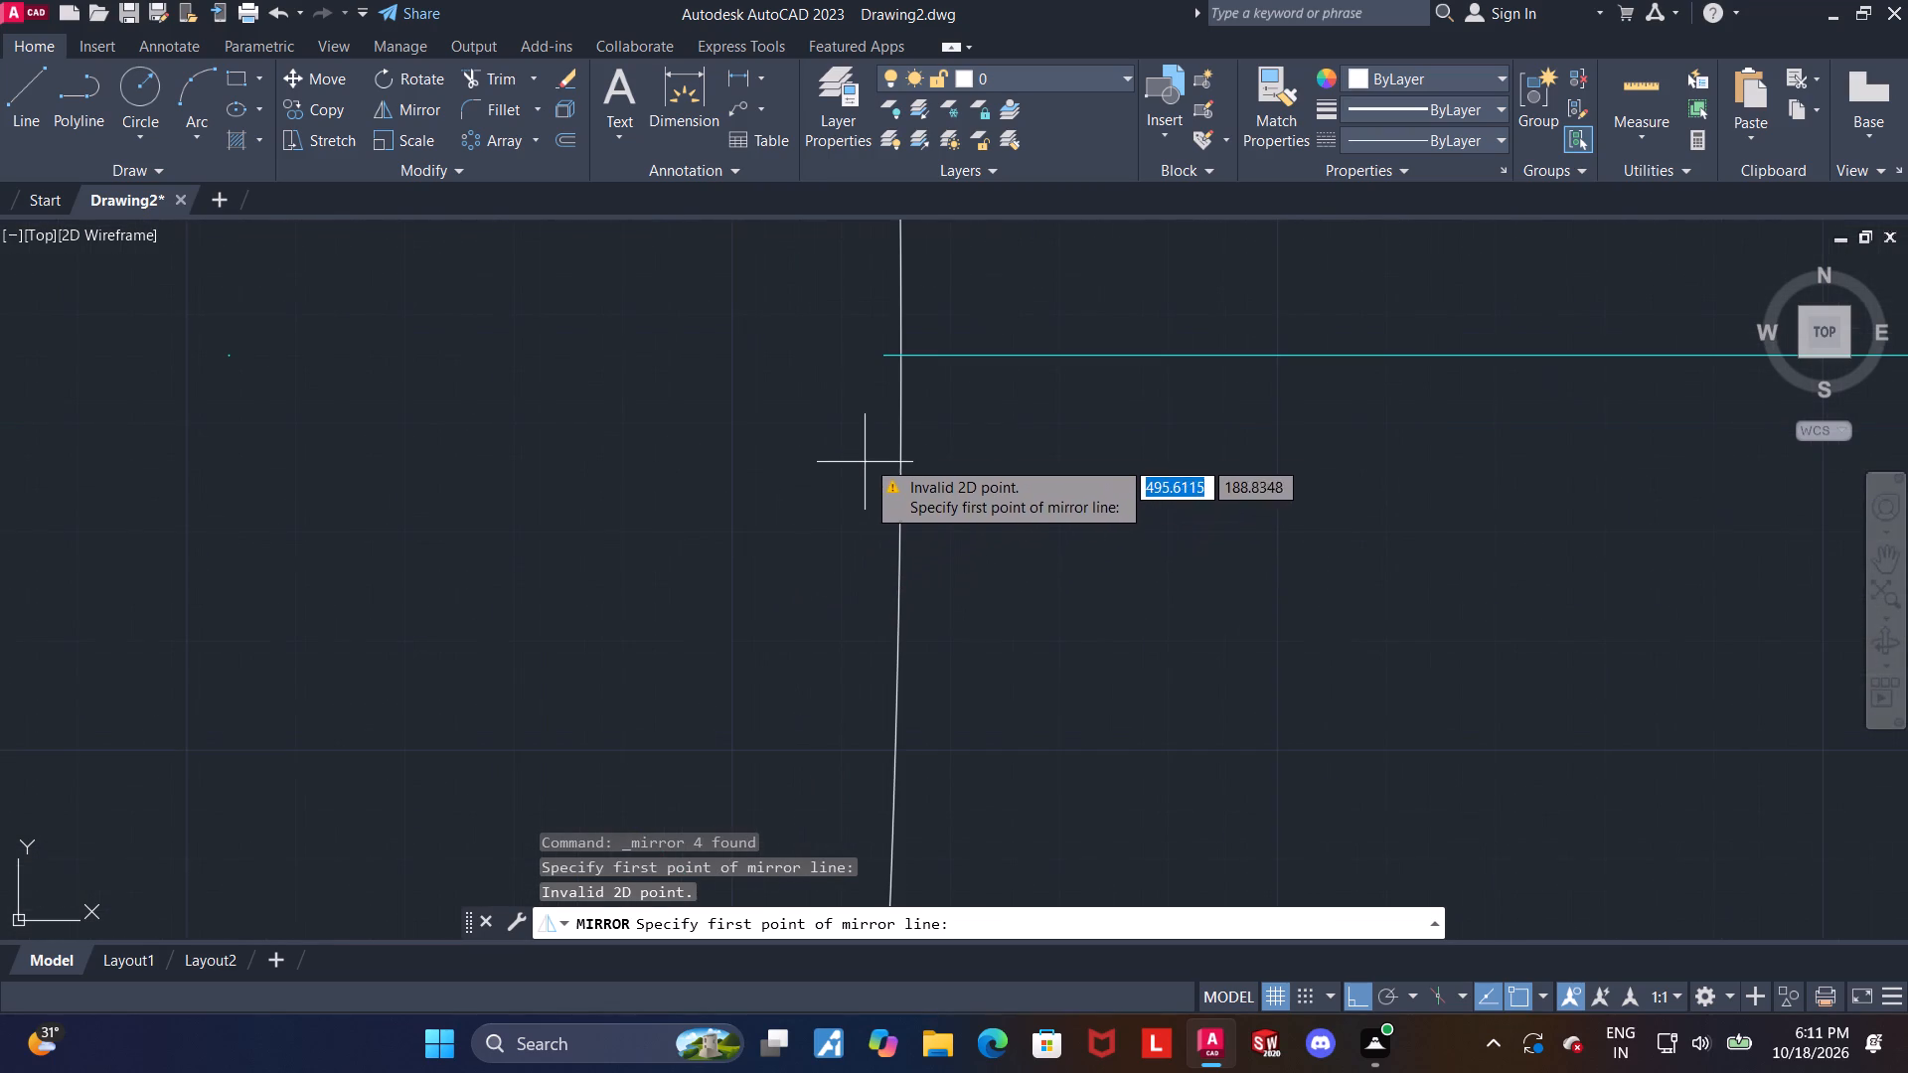
{"action": "left_click", "coordinate": [899, 357]}
{"action": "scroll", "coordinate": [900, 360], "scroll_direction": "down", "scroll_amount": 5}
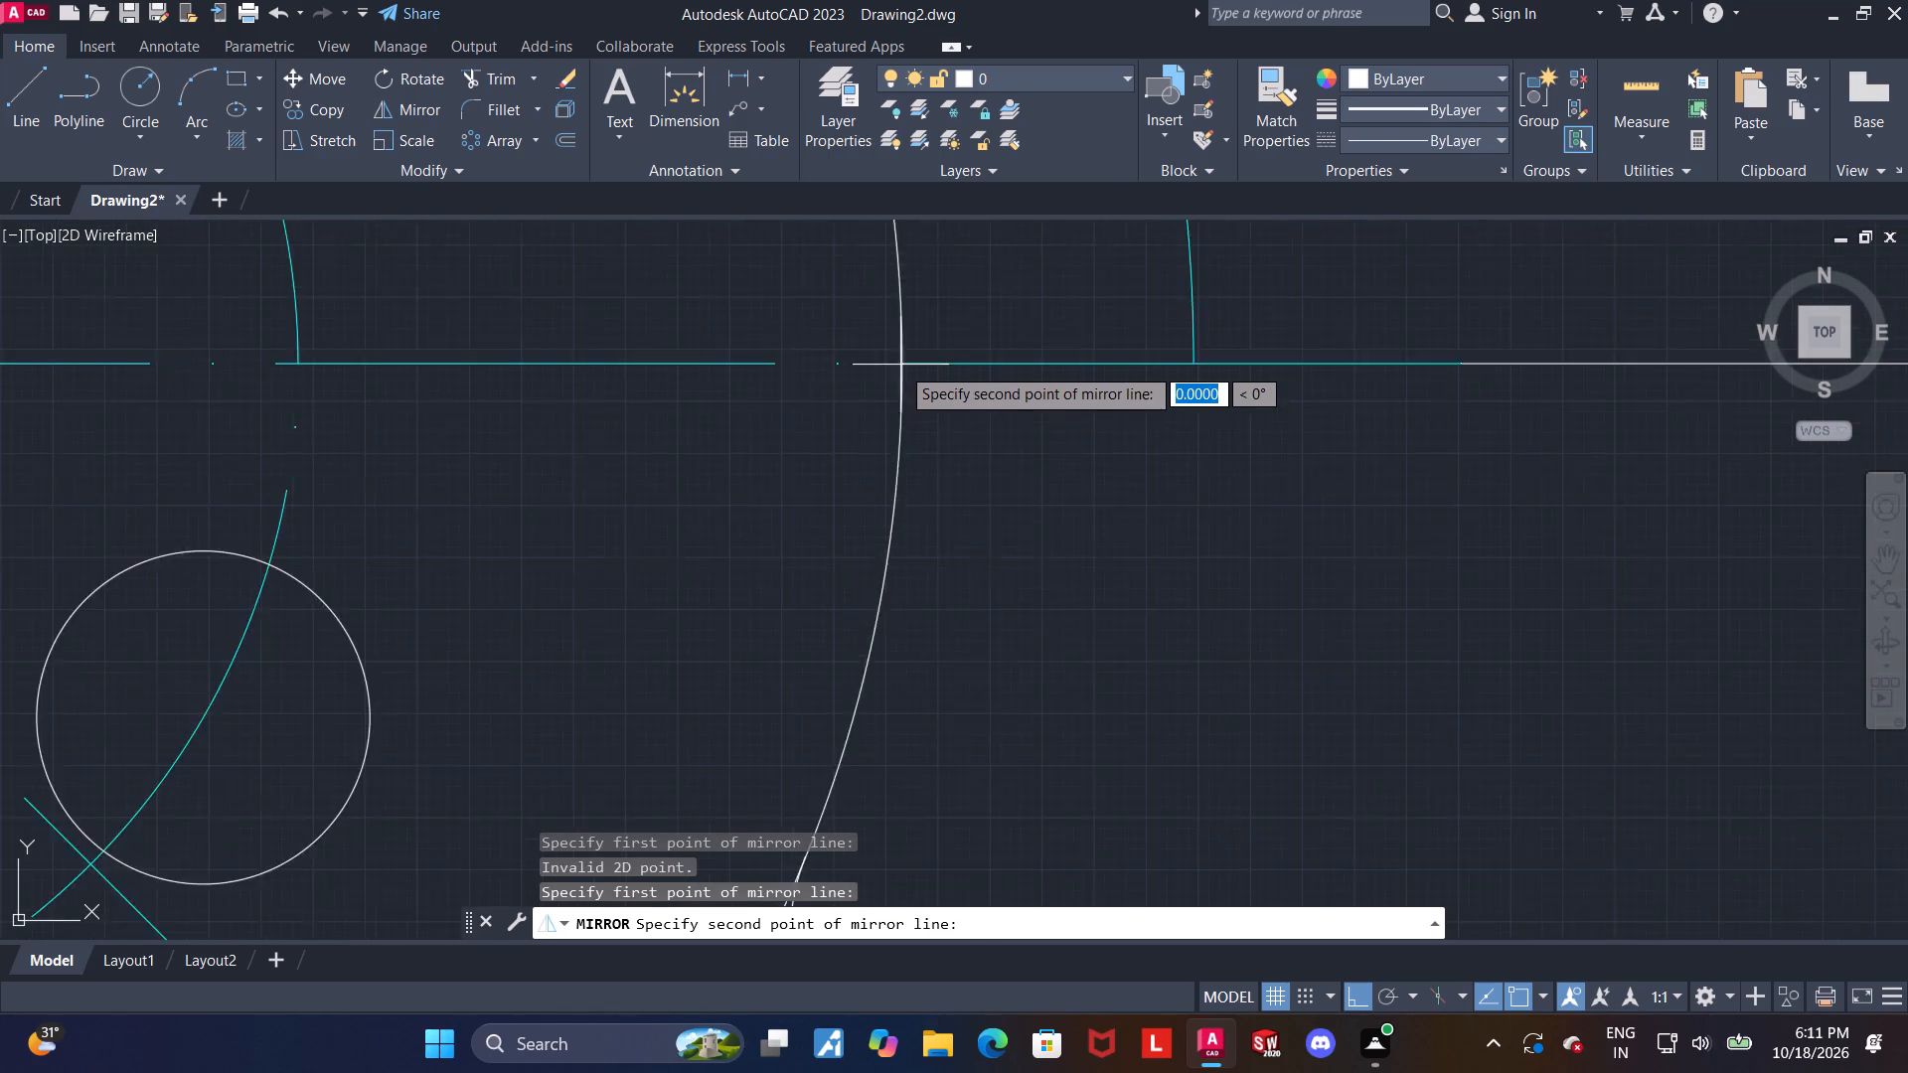
{"action": "scroll", "coordinate": [900, 366], "scroll_direction": "down", "scroll_amount": 5}
{"action": "scroll", "coordinate": [644, 378], "scroll_direction": "up", "scroll_amount": 4}
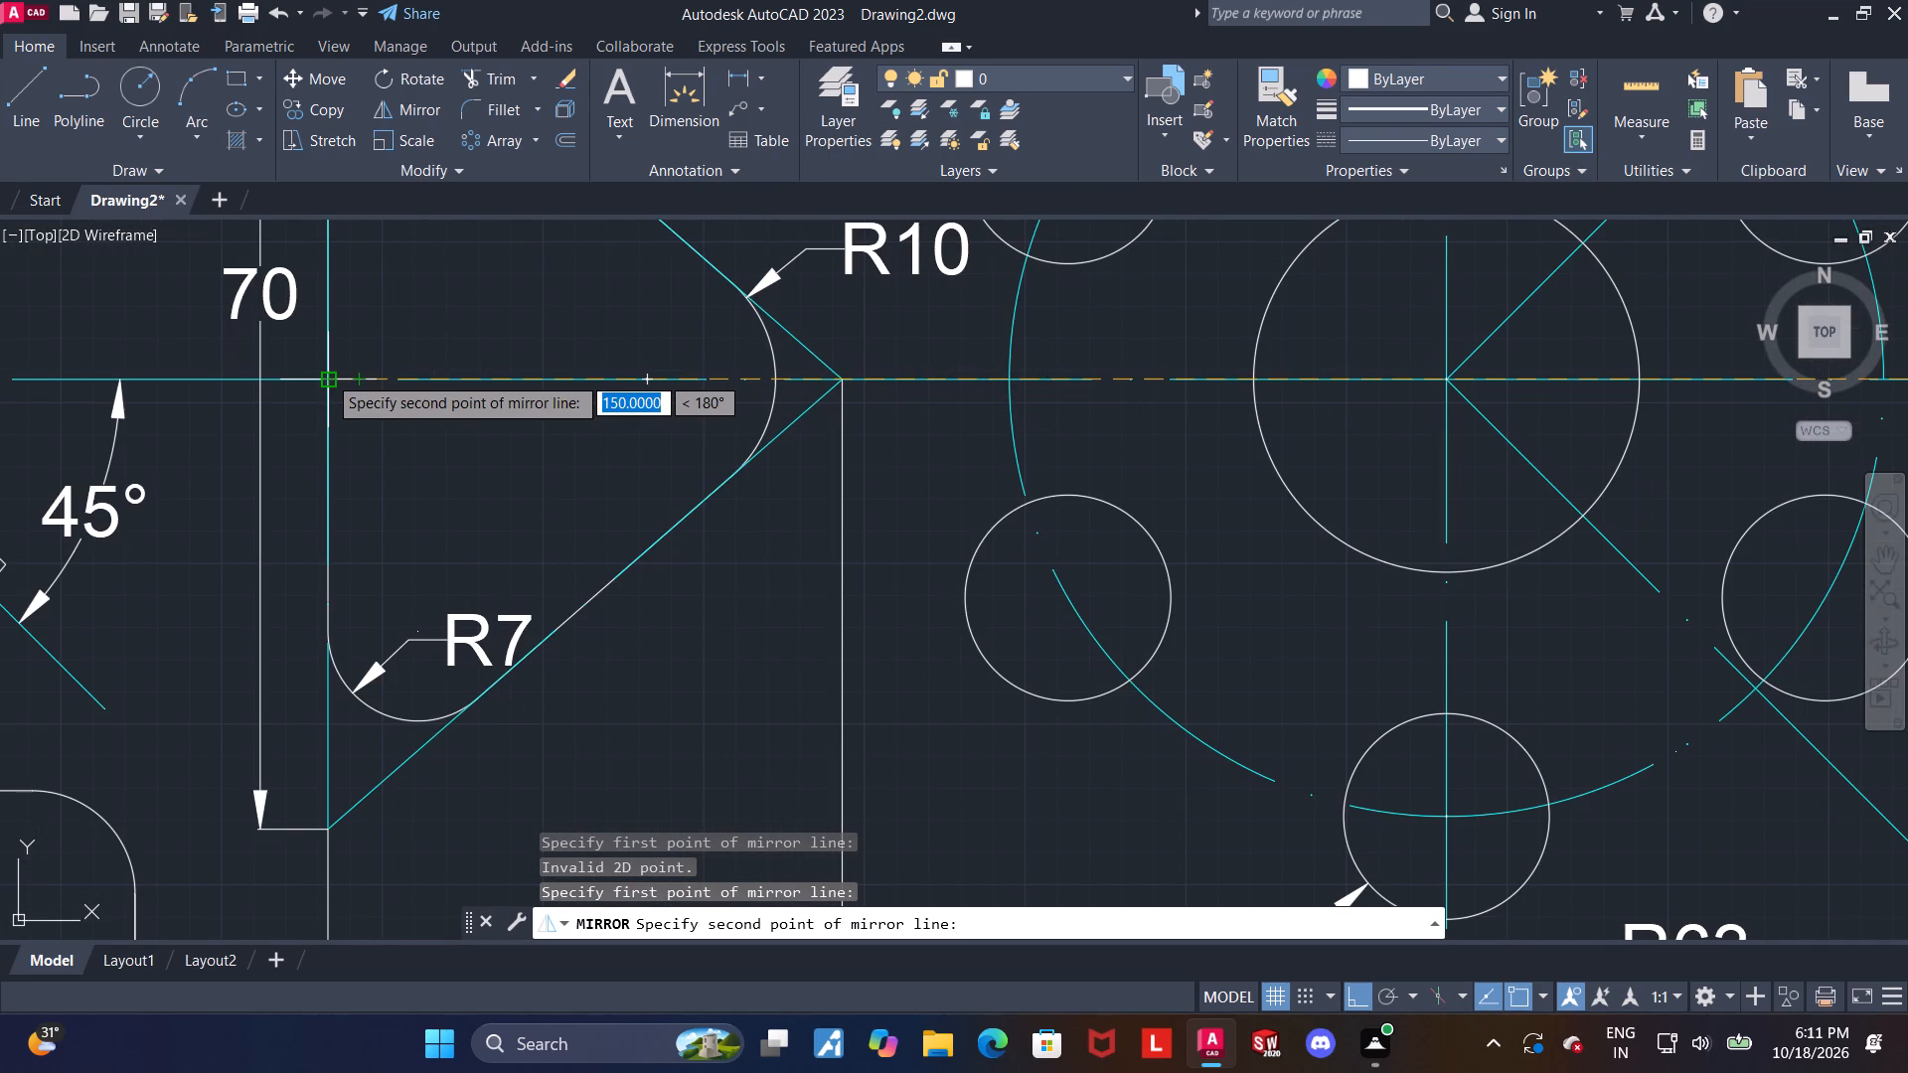
{"action": "left_click", "coordinate": [327, 375]}
{"action": "scroll", "coordinate": [327, 376], "scroll_direction": "down", "scroll_amount": 5}
{"action": "left_click_drag", "start_coordinate": [362, 468], "coordinate": [328, 375]}
{"action": "scroll", "coordinate": [455, 308], "scroll_direction": "up", "scroll_amount": 2}
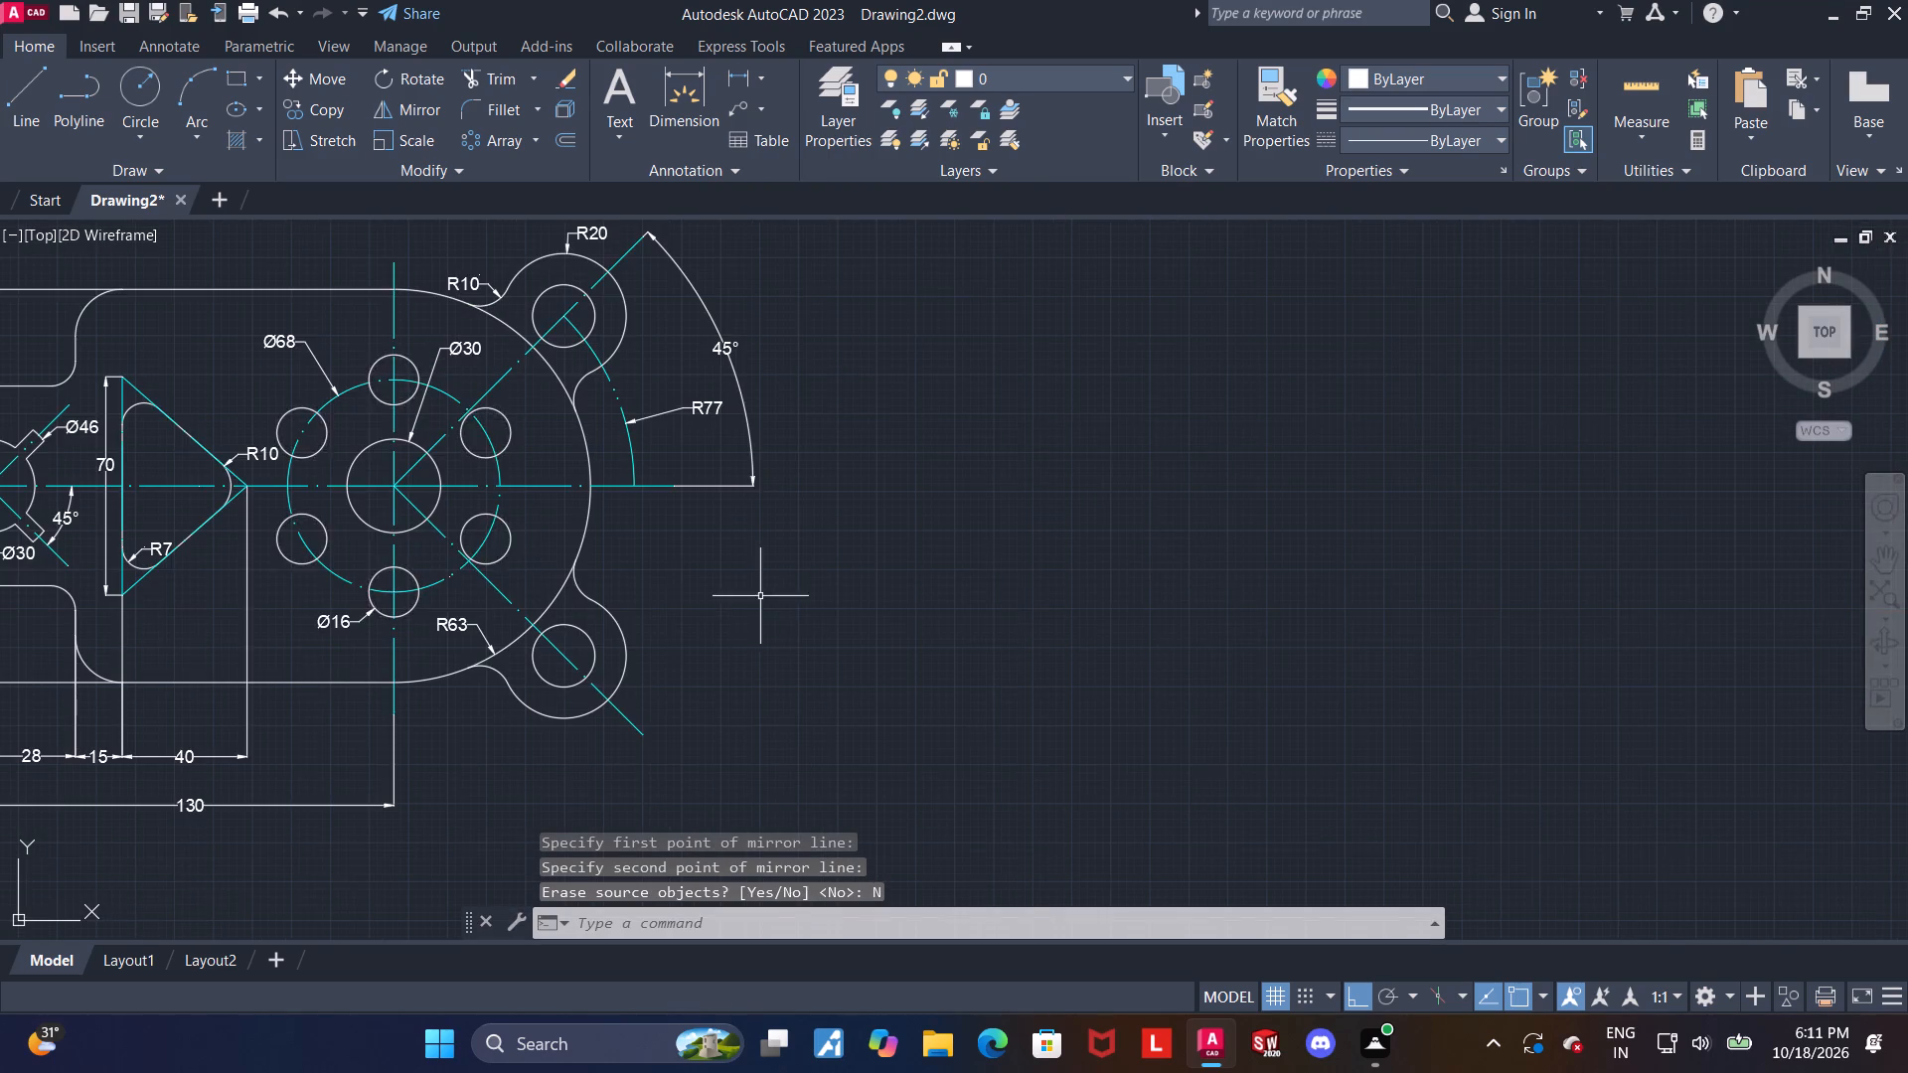
{"action": "middle_click_drag", "start_coordinate": [762, 596], "coordinate": [913, 621]}
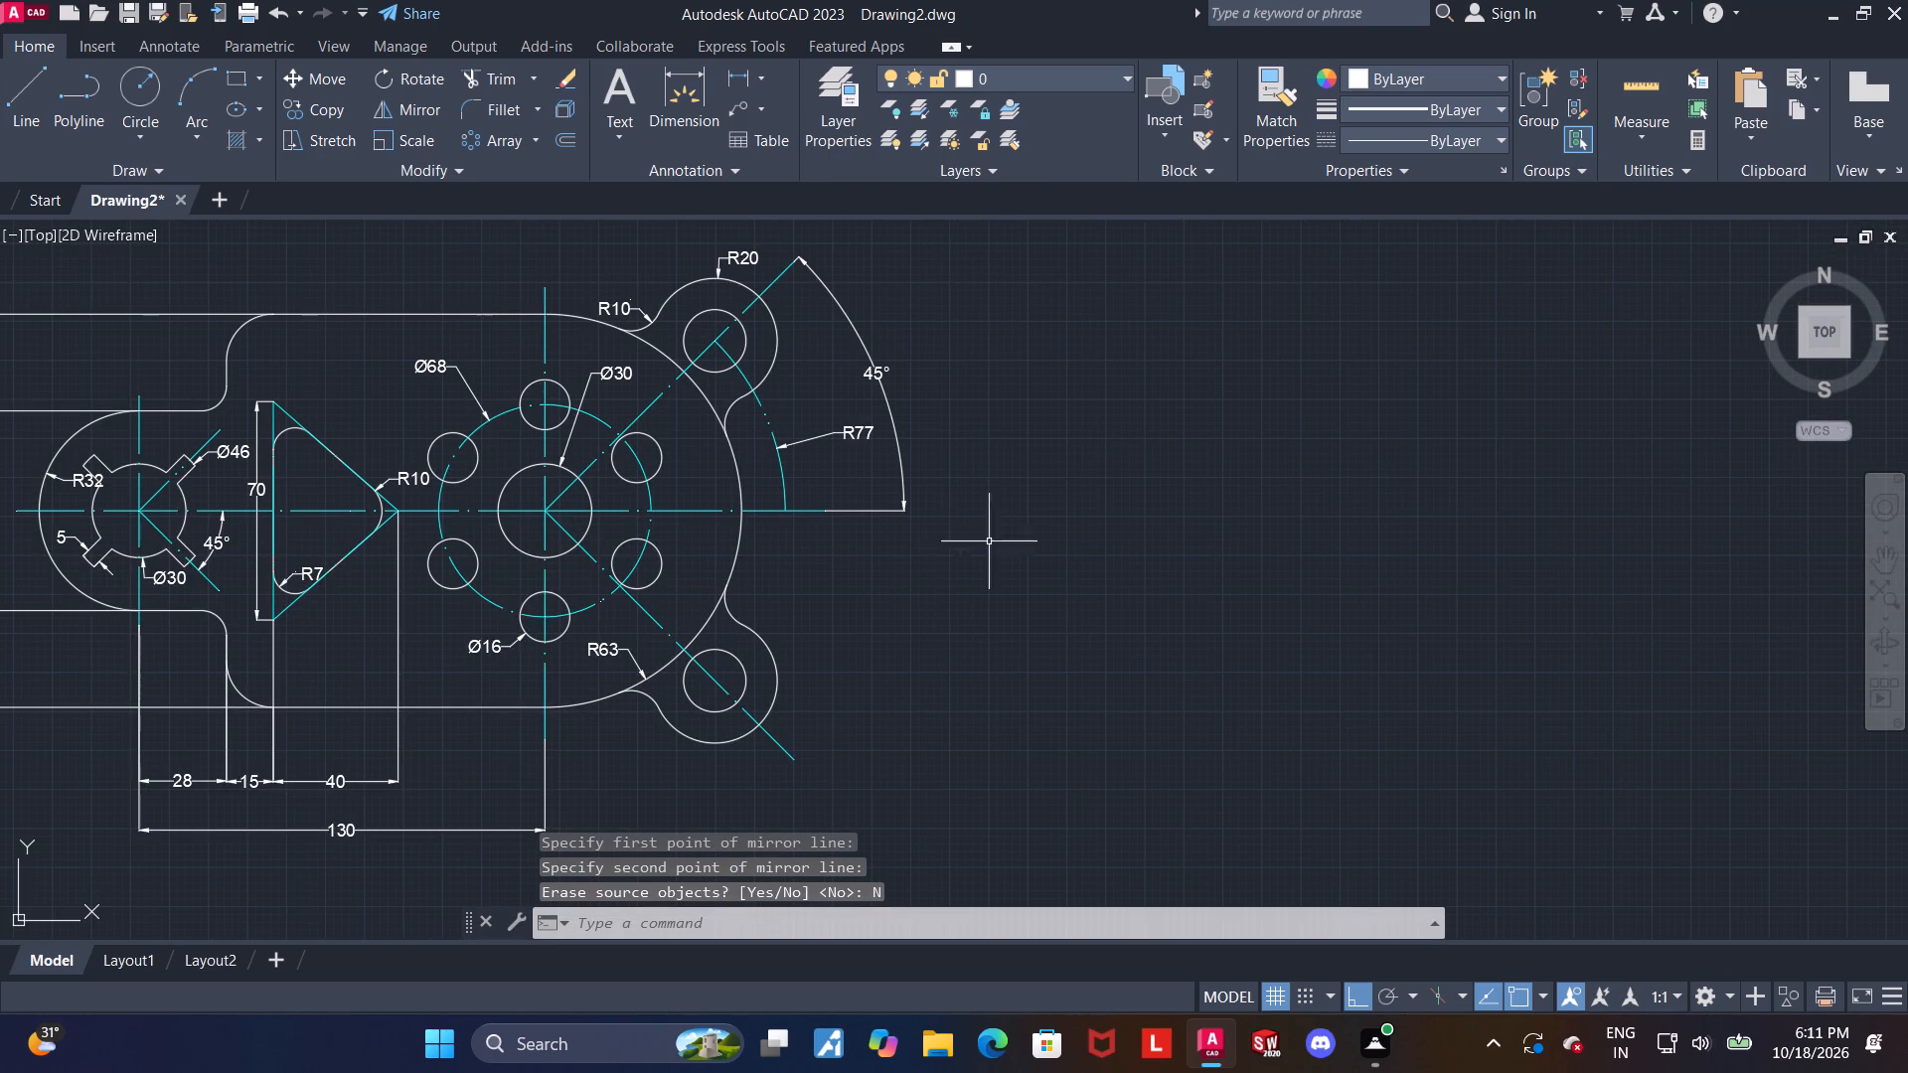
{"action": "key", "text": "Escape"}
{"action": "key", "text": "Escape"}
Inspect the dimensioned part, from the mirrored lug to the lower shoulder arcs, for features still lacking dimensions.
{"action": "middle_click_drag", "start_coordinate": [1003, 579], "coordinate": [1054, 561]}
{"action": "middle_click_drag", "start_coordinate": [1042, 577], "coordinate": [1220, 571]}
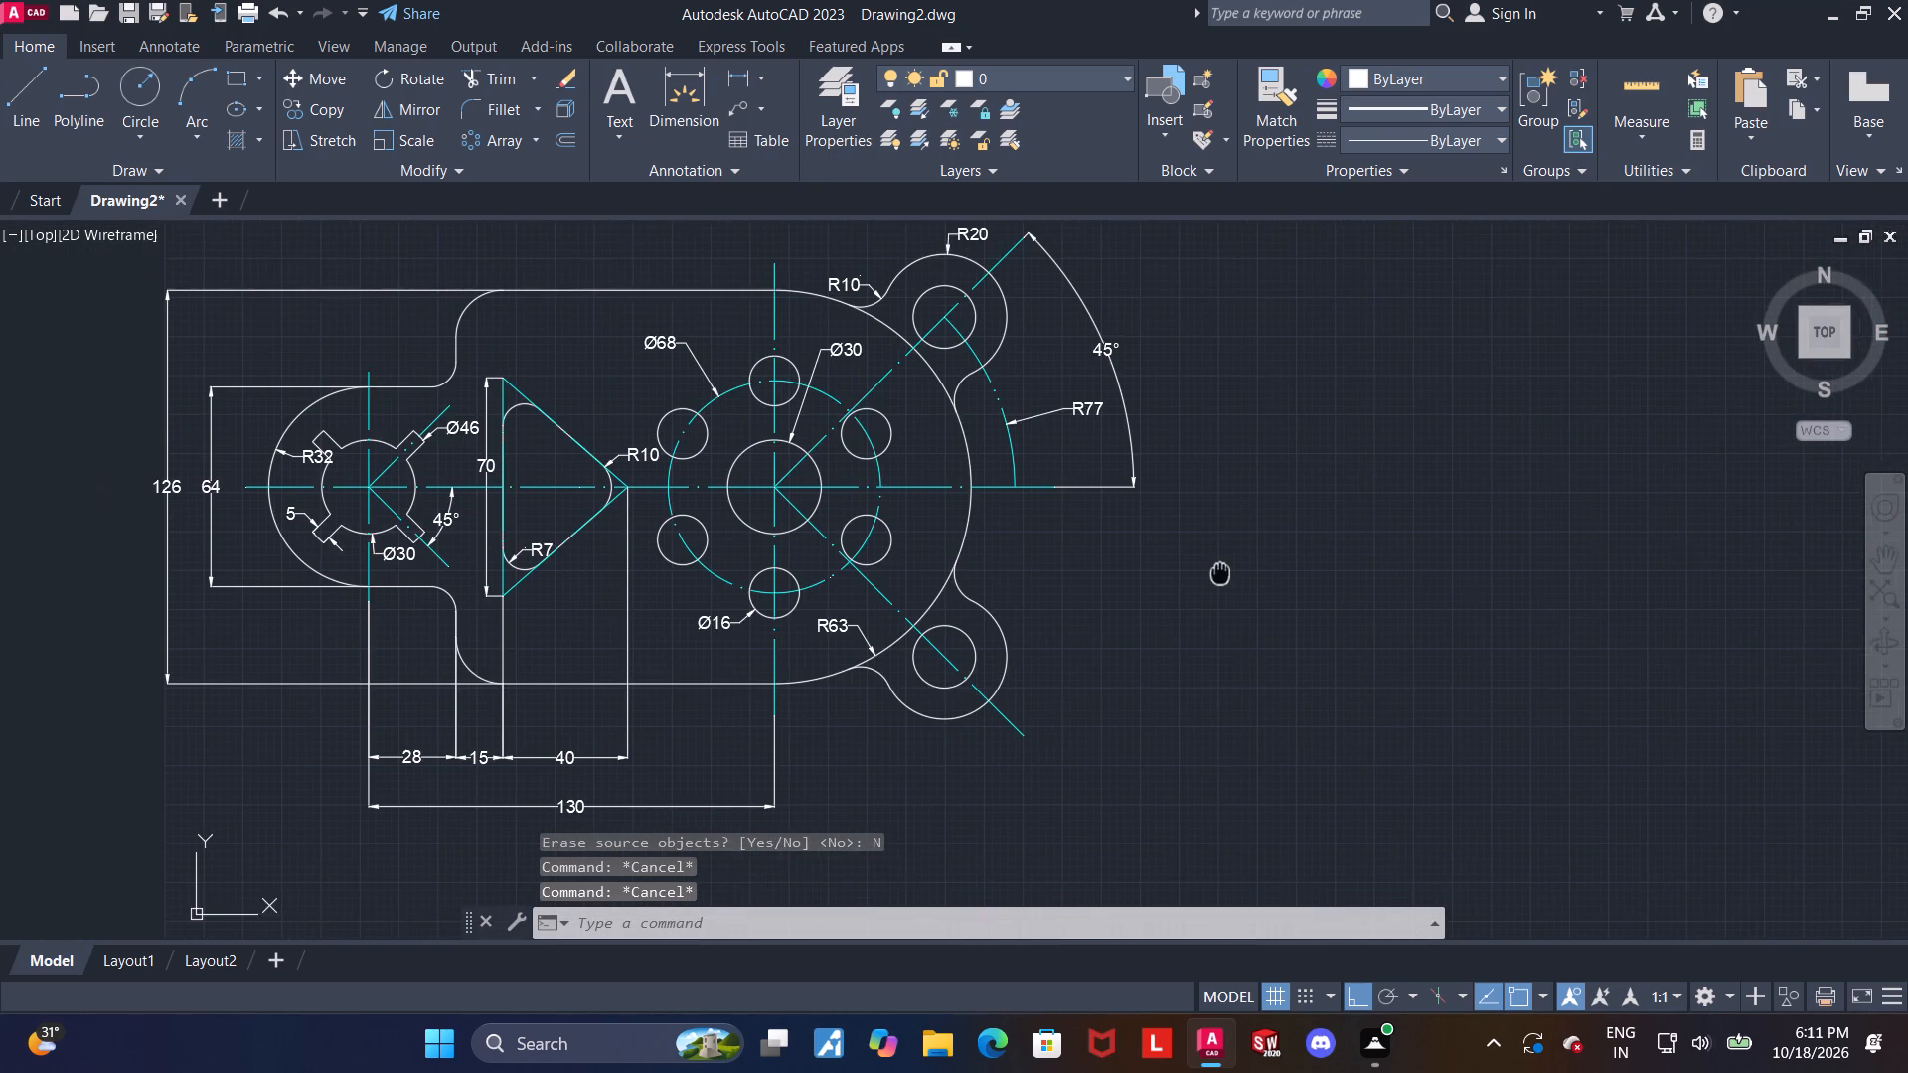
{"action": "middle_click_drag", "start_coordinate": [1220, 571], "coordinate": [1318, 581]}
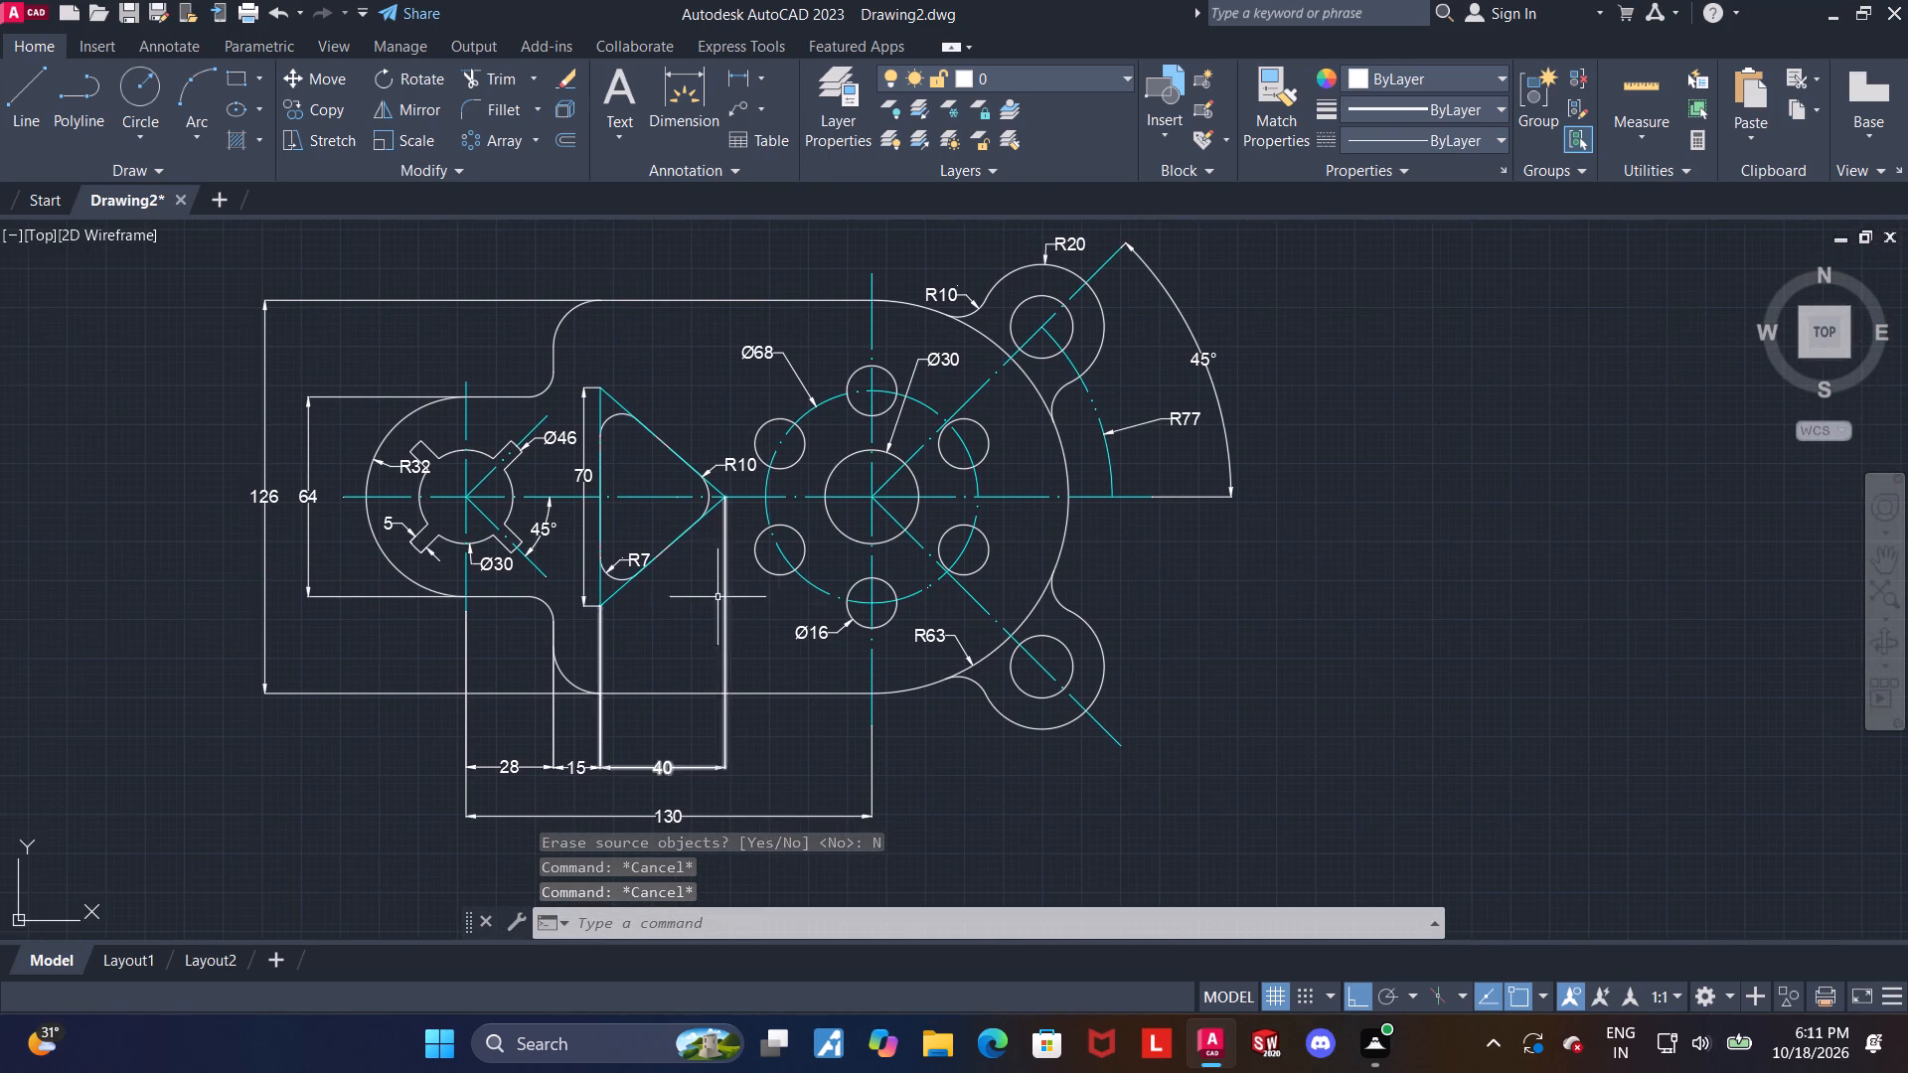
{"action": "scroll", "coordinate": [1112, 645], "scroll_direction": "up", "scroll_amount": 1}
{"action": "scroll", "coordinate": [612, 639], "scroll_direction": "down", "scroll_amount": 1}
{"action": "scroll", "coordinate": [383, 632], "scroll_direction": "up", "scroll_amount": 1}
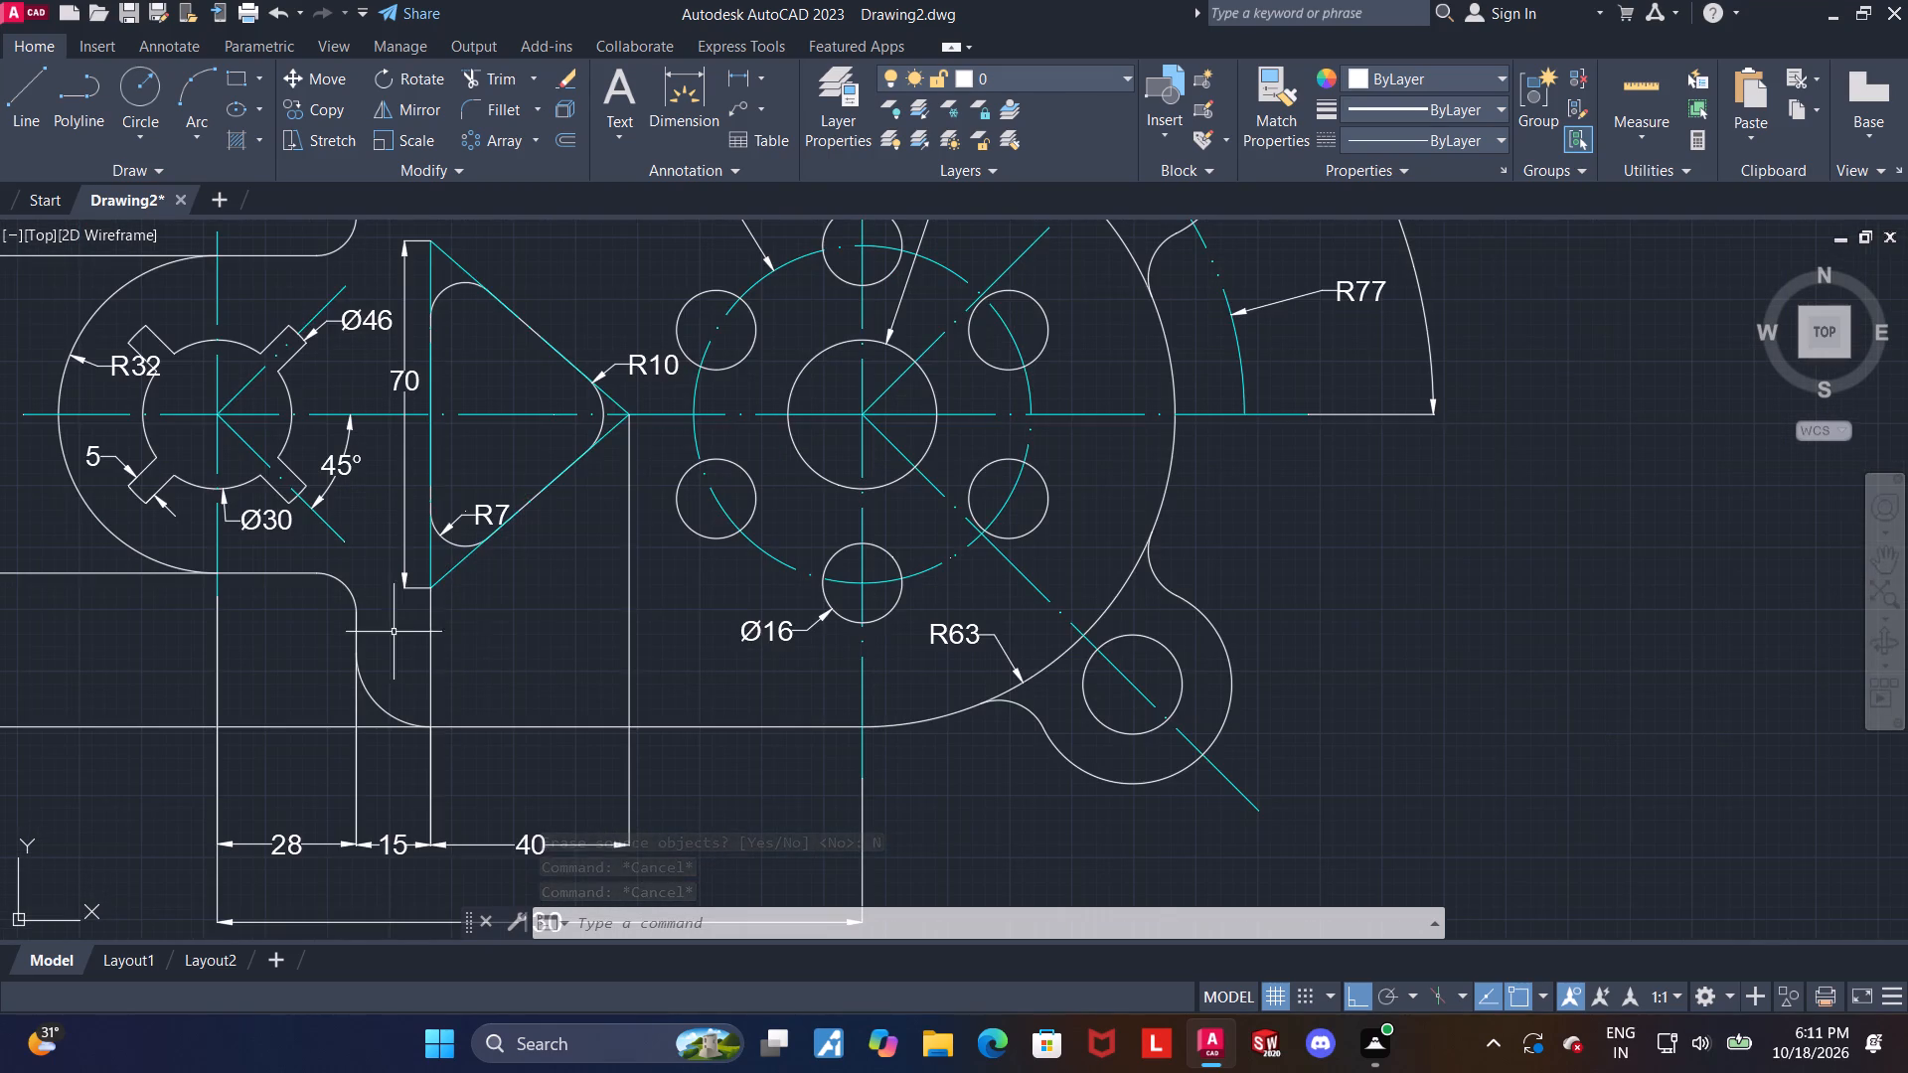
{"action": "scroll", "coordinate": [1091, 631], "scroll_direction": "down", "scroll_amount": 1}
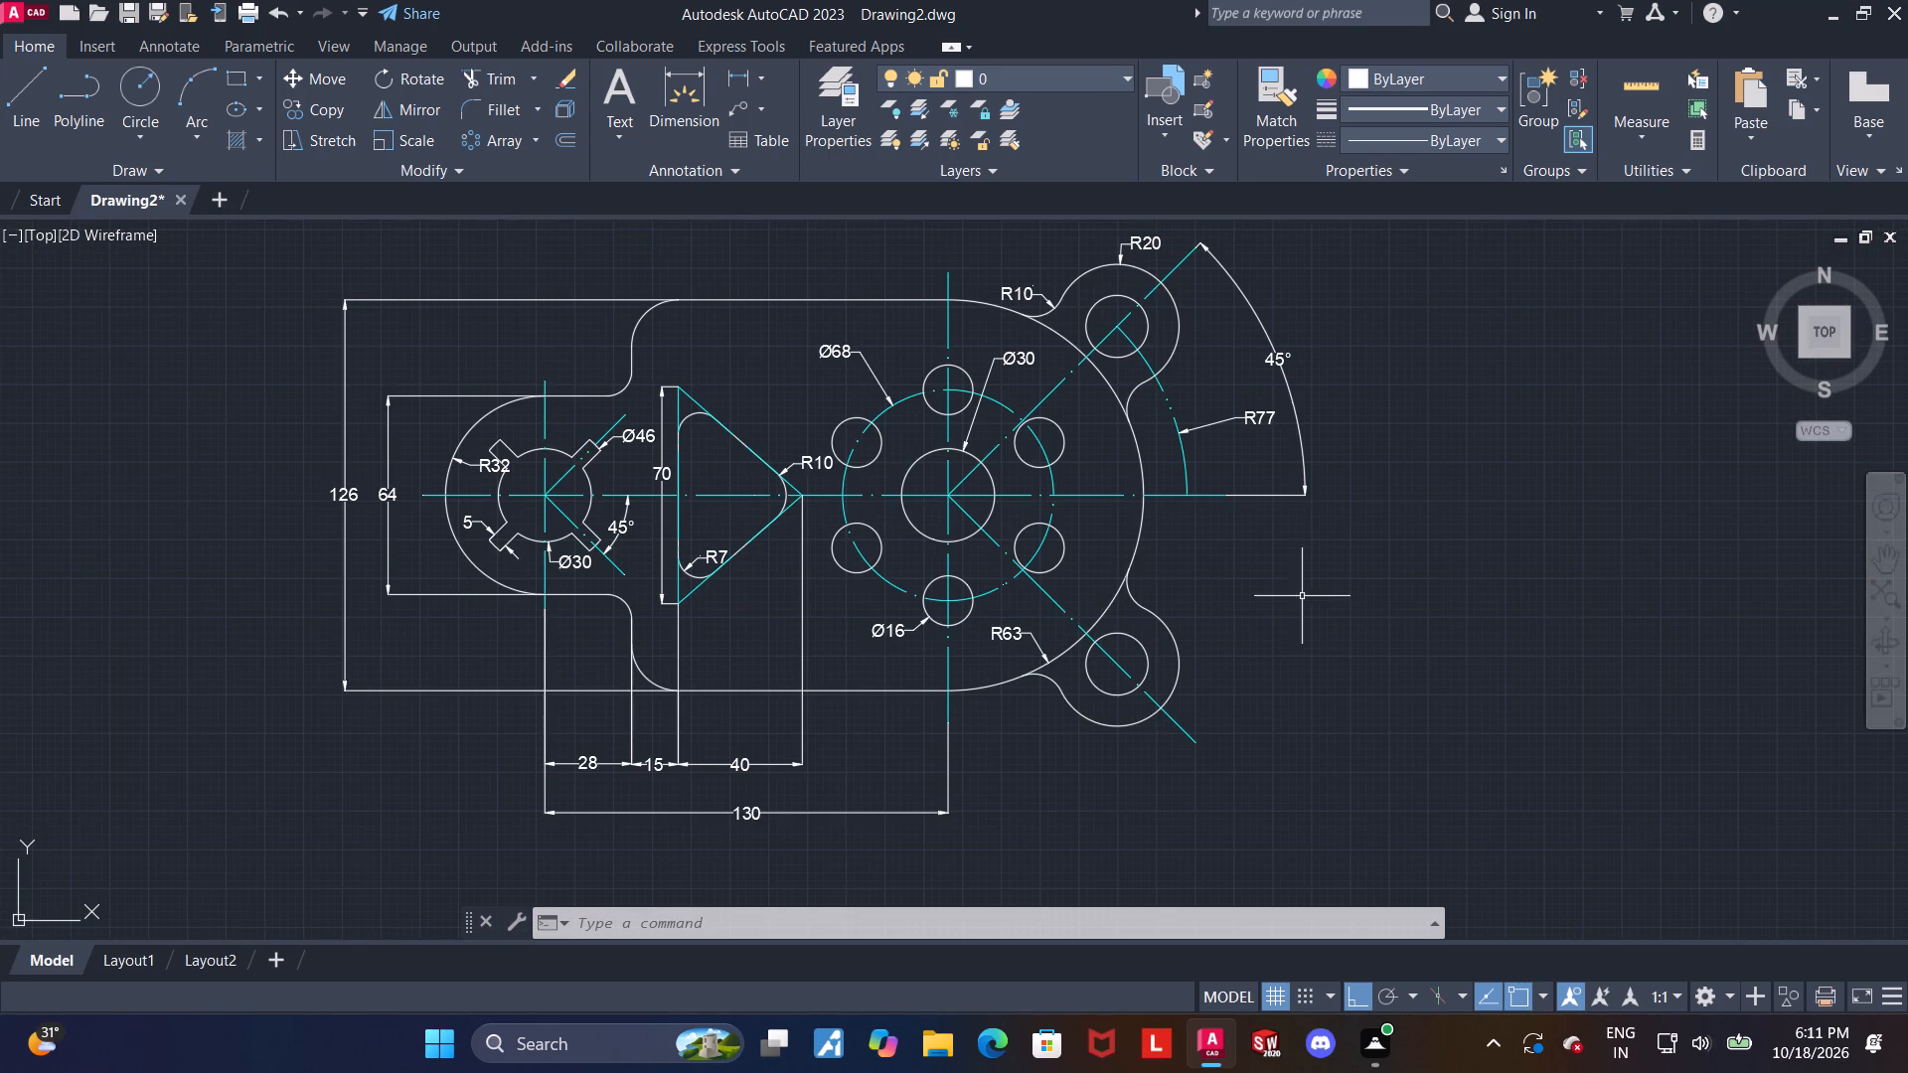
{"action": "middle_click_drag", "start_coordinate": [1289, 596], "coordinate": [1330, 578]}
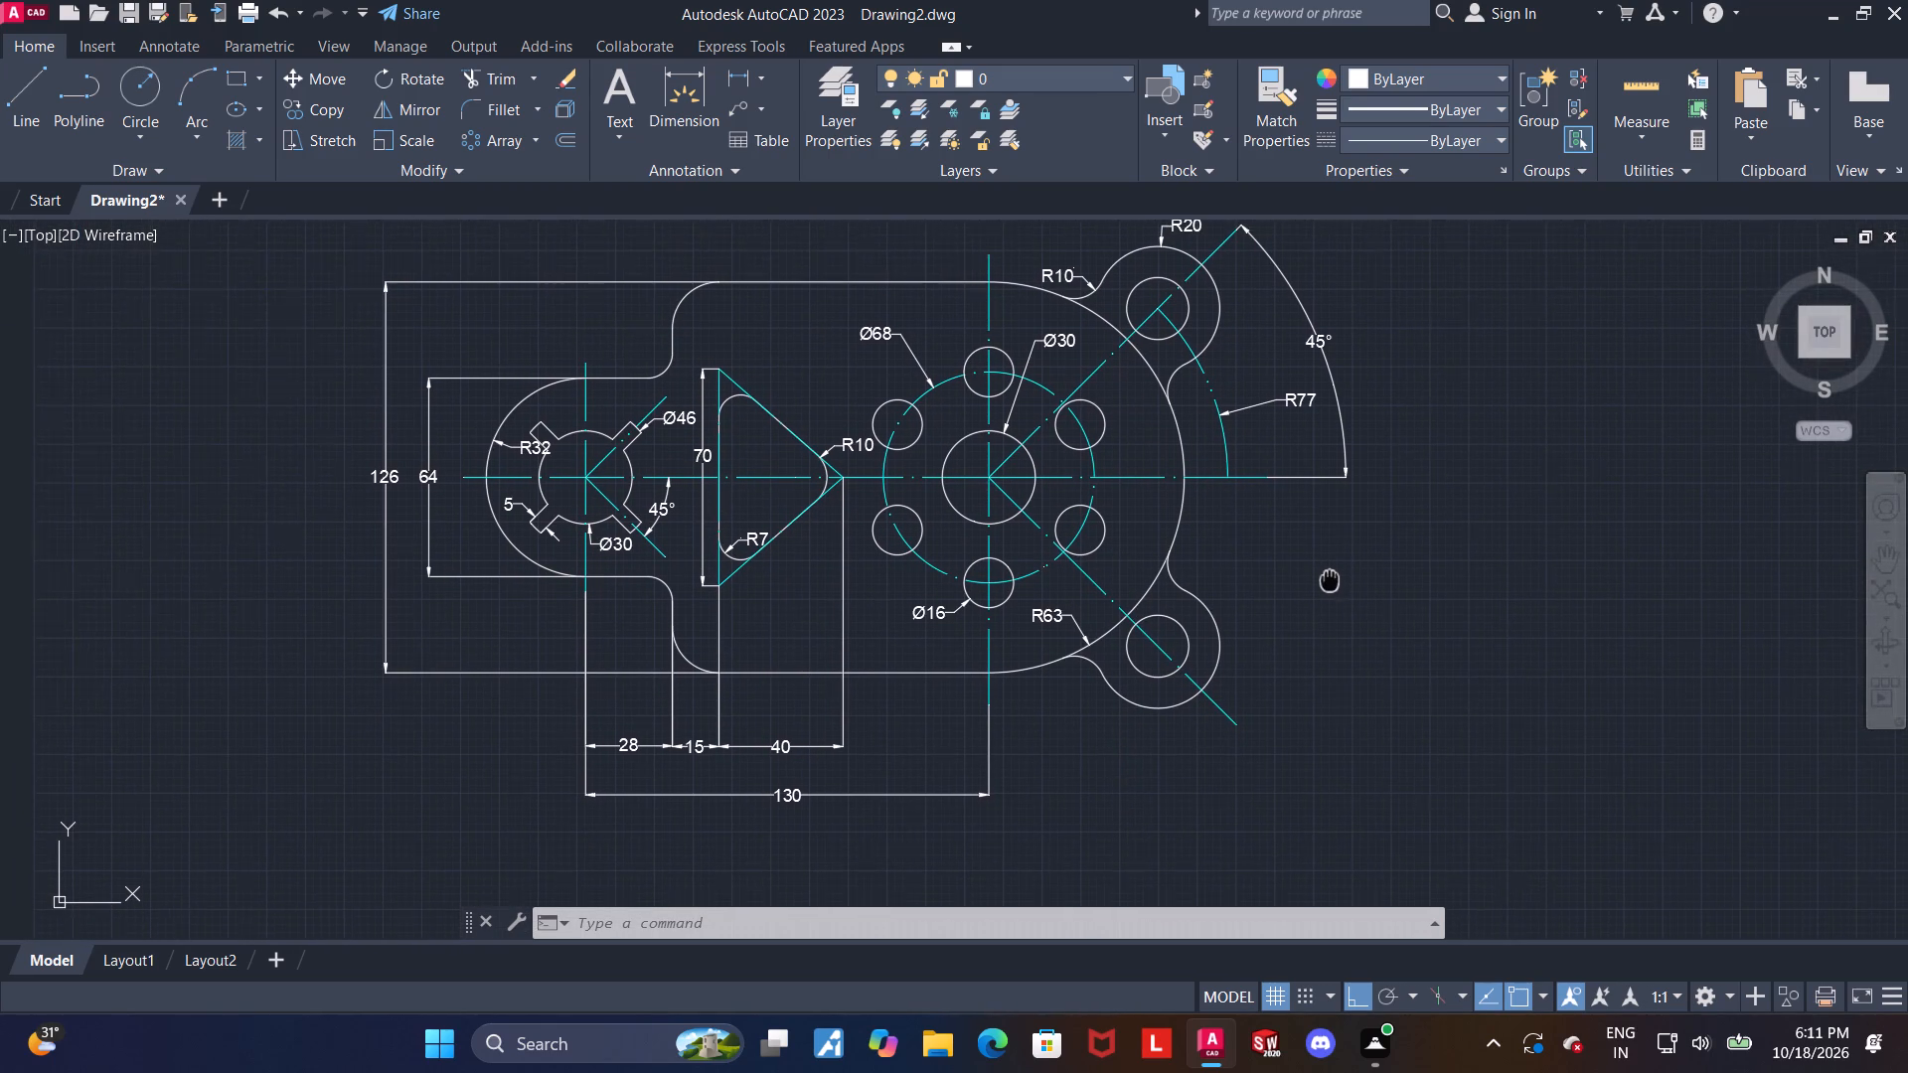
{"action": "middle_click_drag", "start_coordinate": [1330, 578], "coordinate": [1328, 580]}
{"action": "scroll", "coordinate": [1322, 568], "scroll_direction": "up", "scroll_amount": 1}
{"action": "scroll", "coordinate": [1315, 568], "scroll_direction": "down", "scroll_amount": 1}
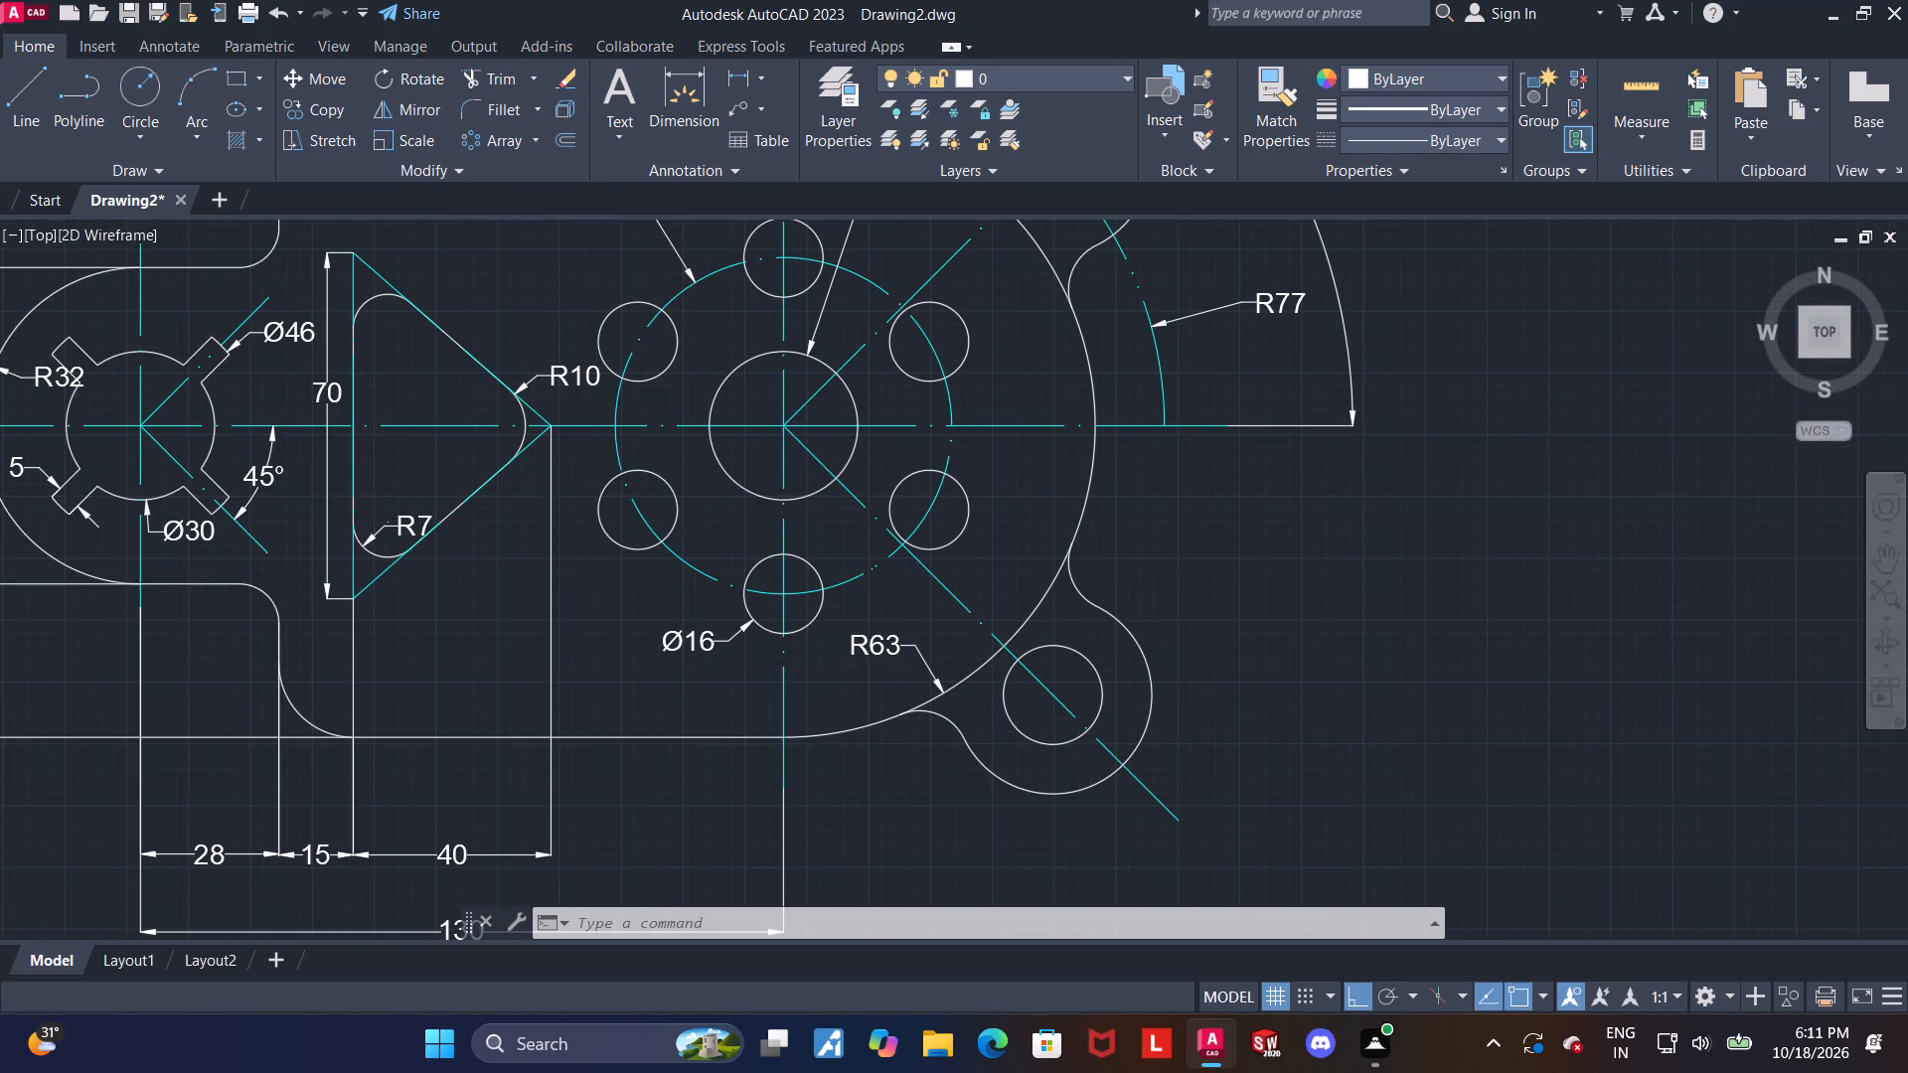
{"action": "scroll", "coordinate": [1287, 576], "scroll_direction": "up", "scroll_amount": 1}
{"action": "middle_click_drag", "start_coordinate": [1286, 578], "coordinate": [1368, 550]}
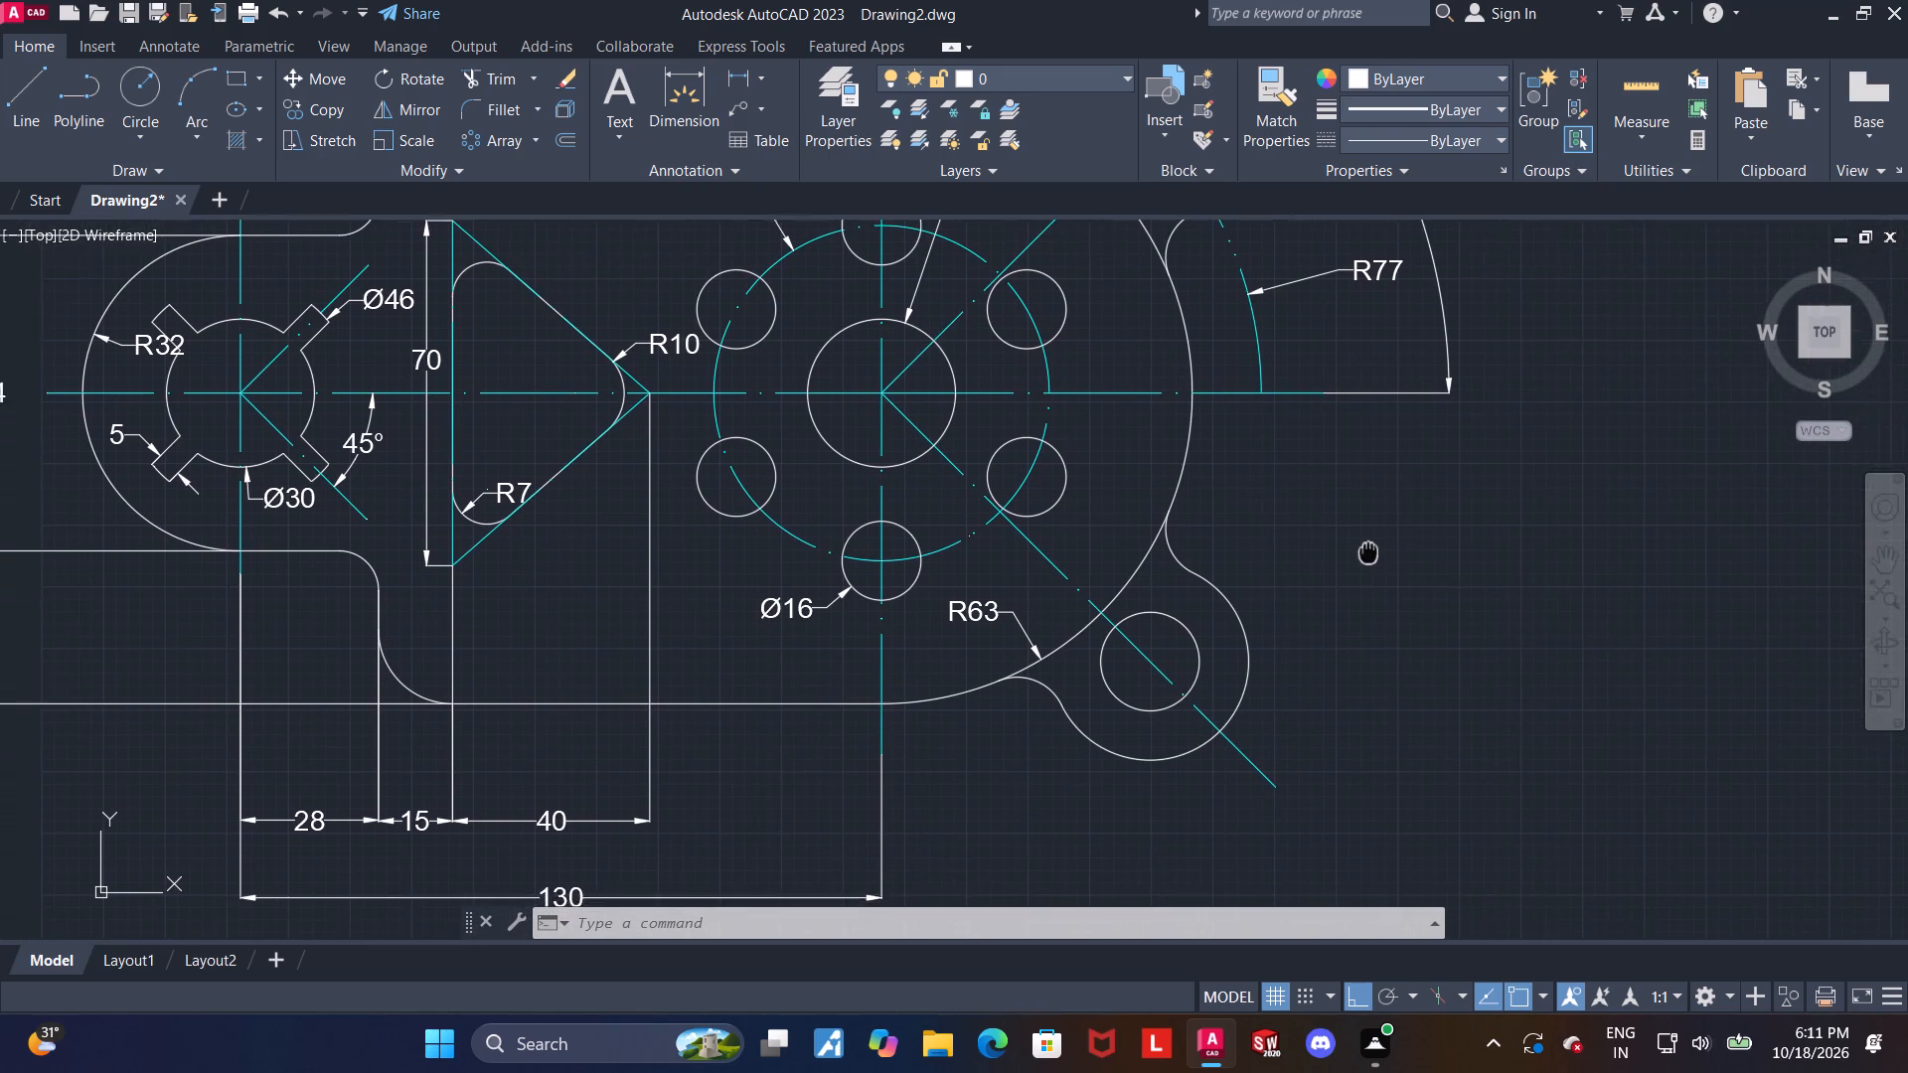
{"action": "middle_click_drag", "start_coordinate": [1368, 550], "coordinate": [1389, 541]}
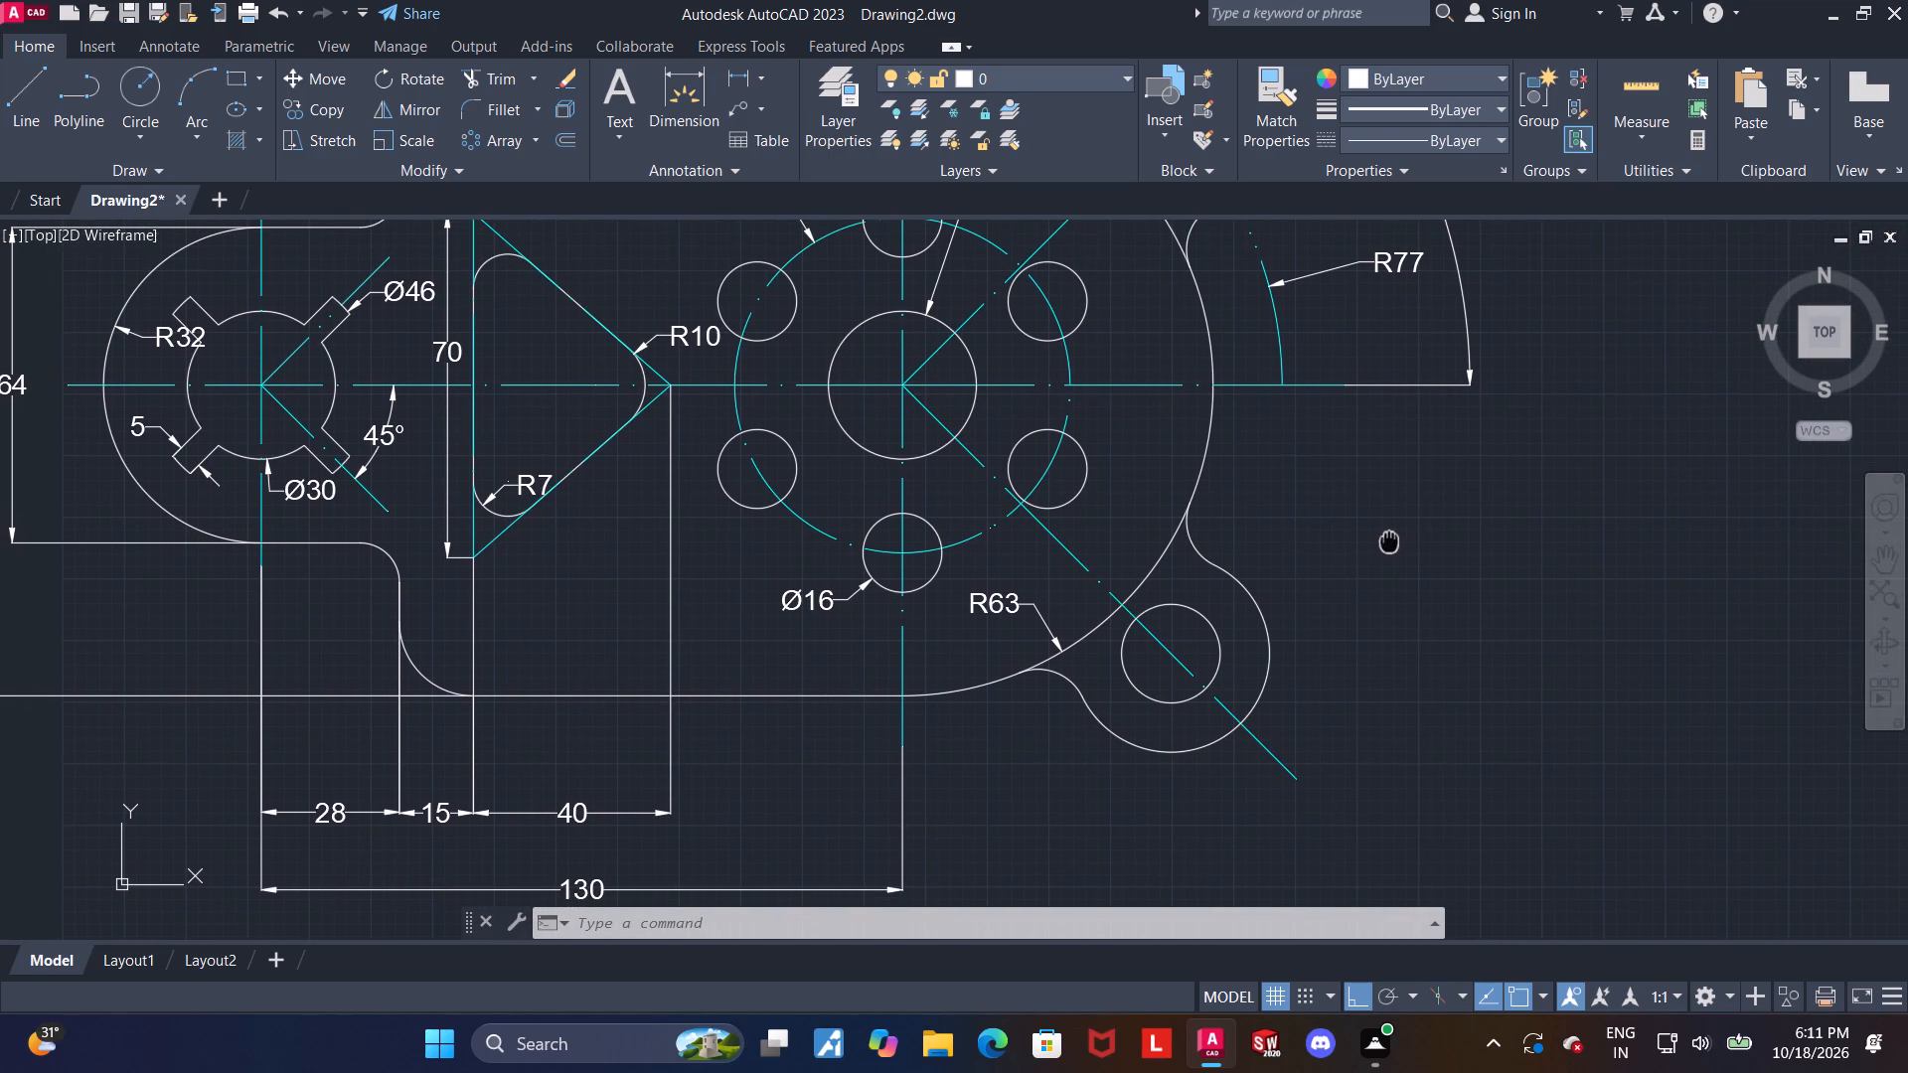
{"action": "middle_click_drag", "start_coordinate": [1389, 541], "coordinate": [1393, 541]}
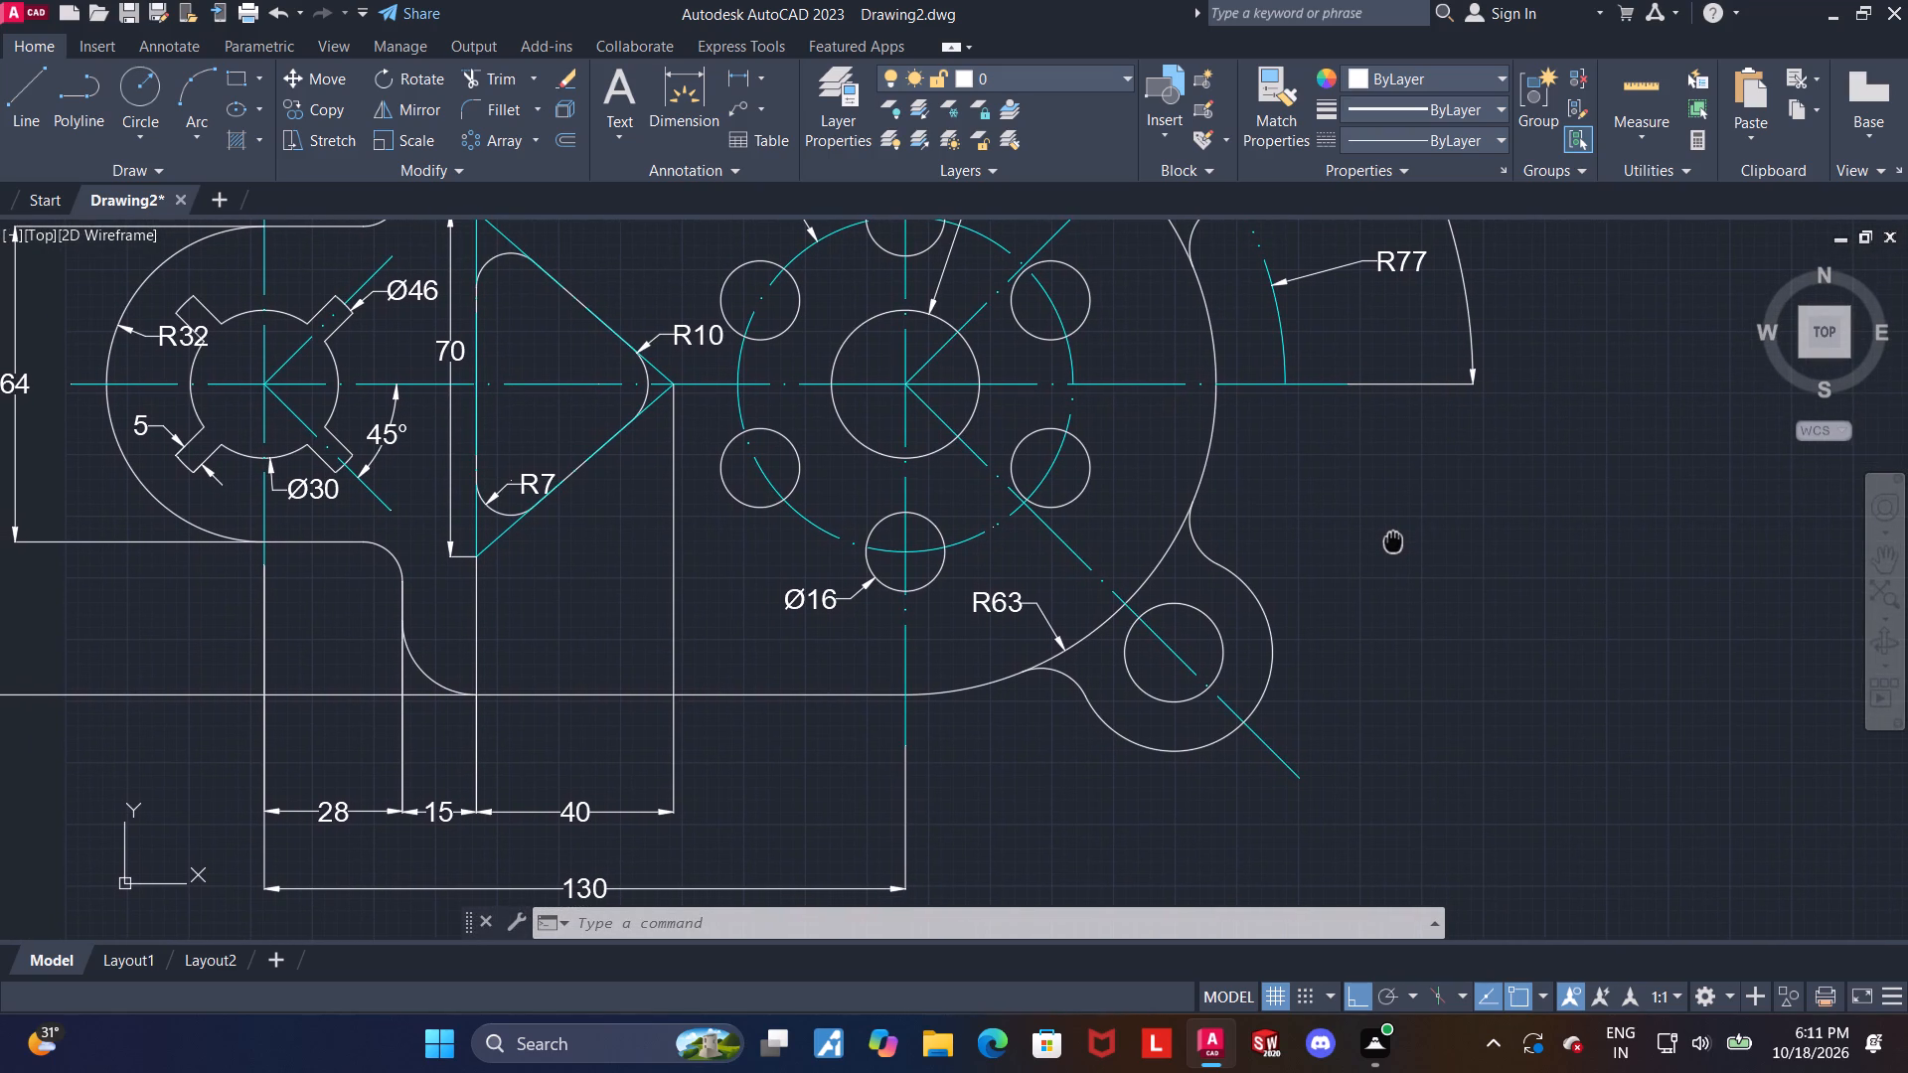
{"action": "middle_click_drag", "start_coordinate": [1393, 541], "coordinate": [1378, 618]}
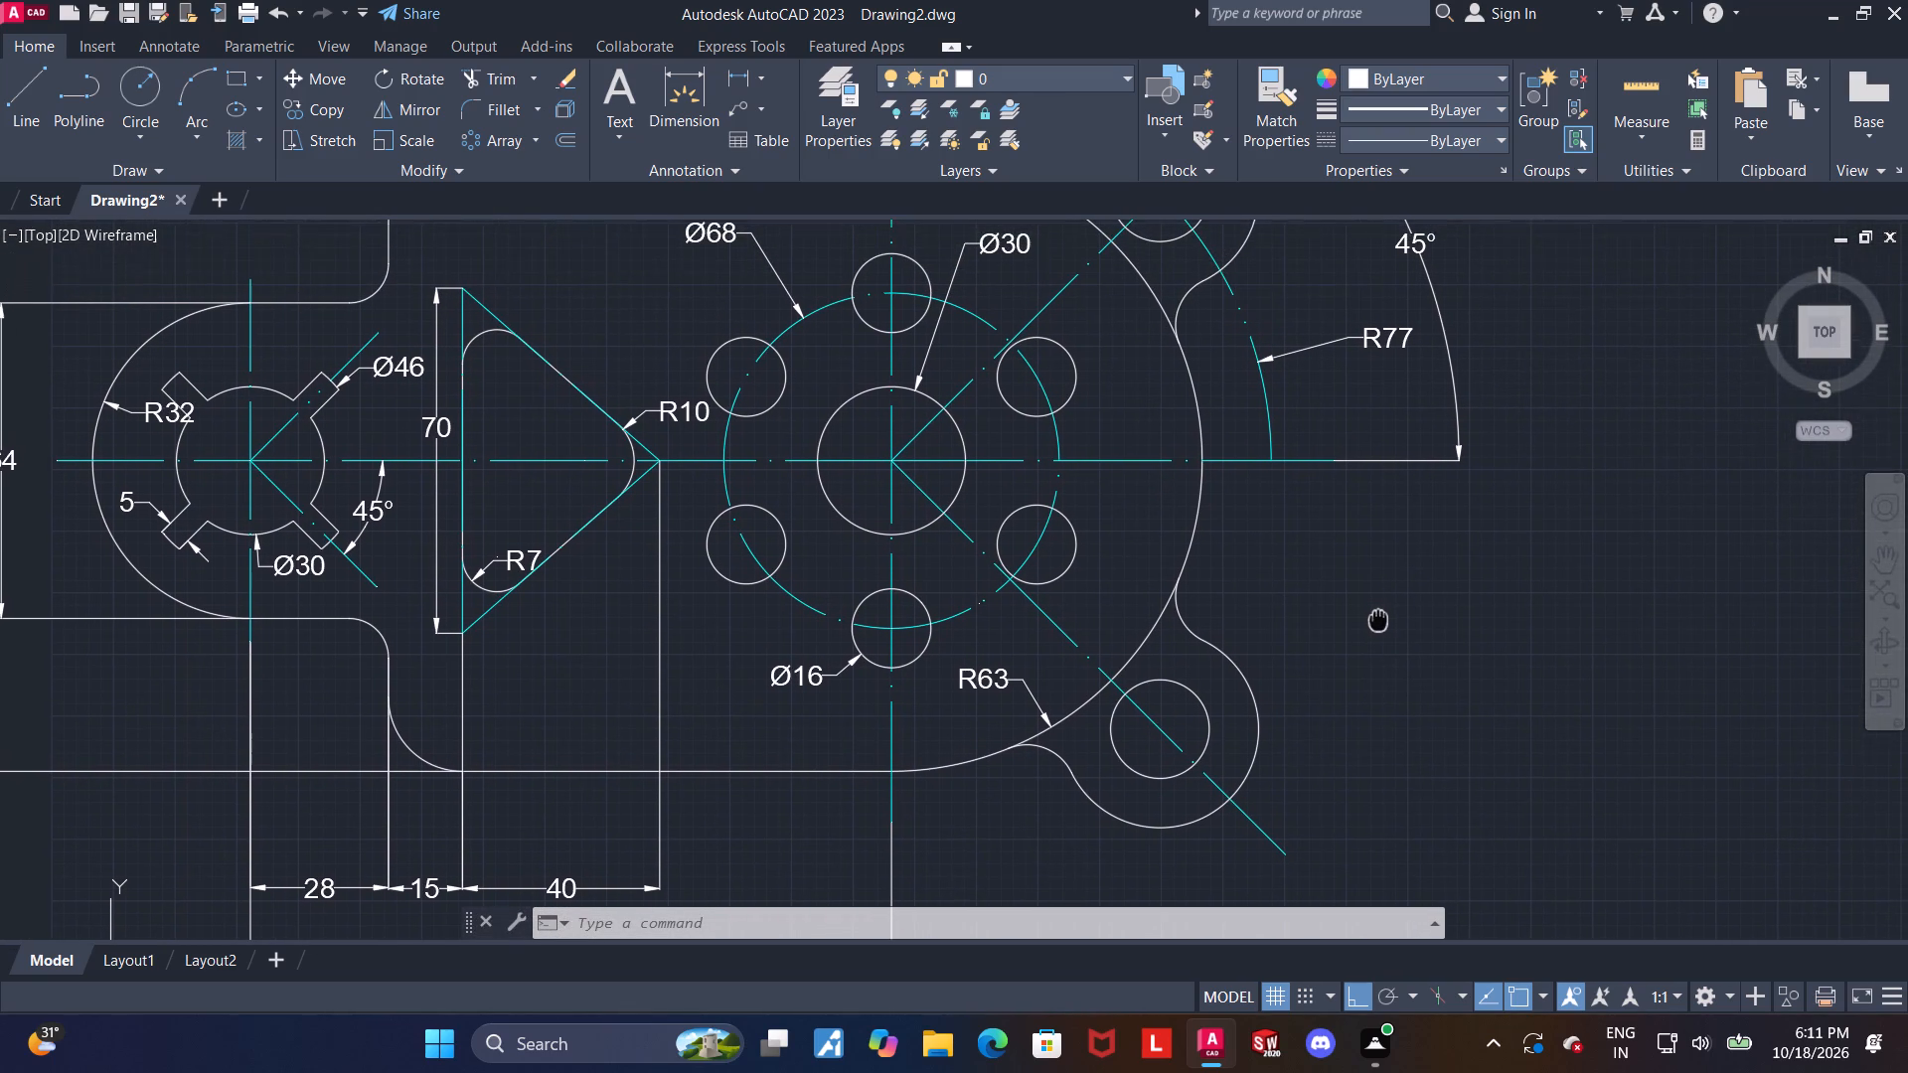
{"action": "middle_click_drag", "start_coordinate": [1378, 618], "coordinate": [1377, 625]}
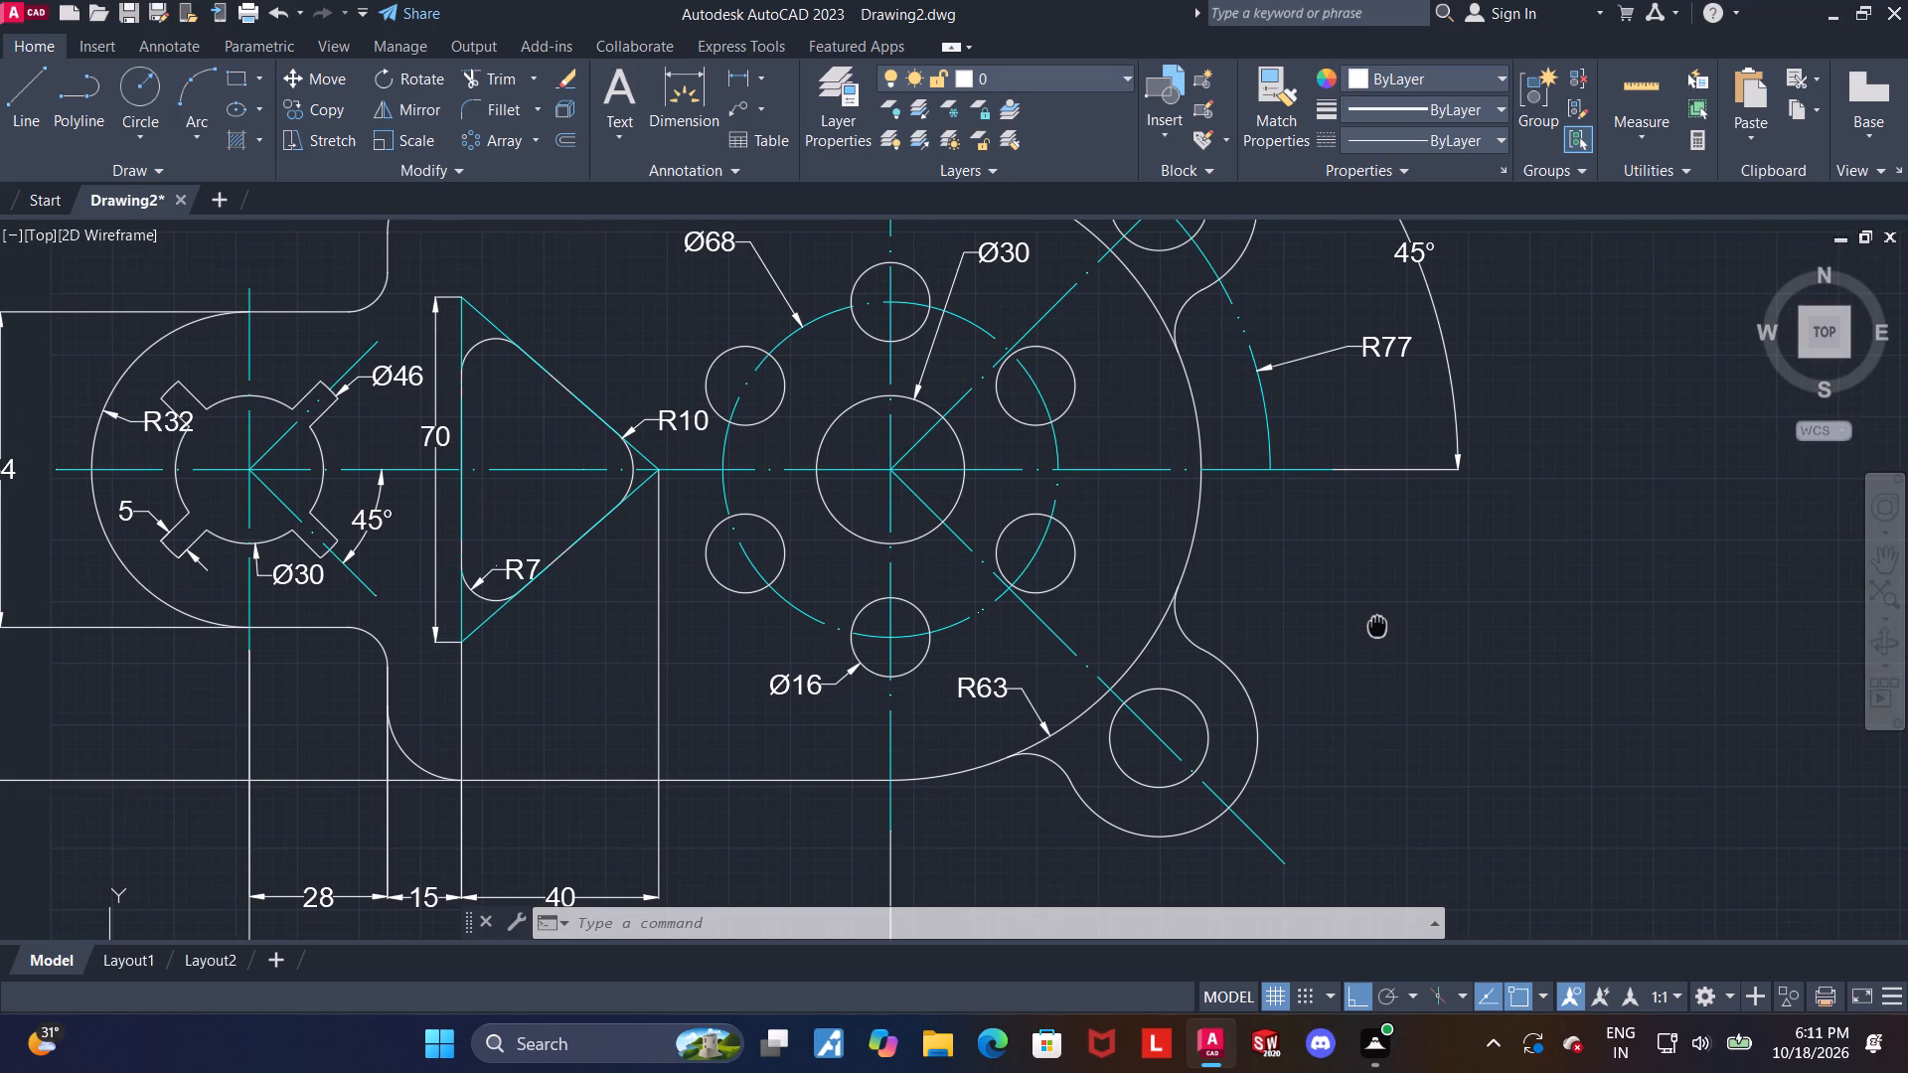
{"action": "middle_click_drag", "start_coordinate": [1377, 625], "coordinate": [1402, 451]}
{"action": "middle_click_drag", "start_coordinate": [846, 604], "coordinate": [874, 546]}
{"action": "middle_click_drag", "start_coordinate": [463, 692], "coordinate": [488, 626]}
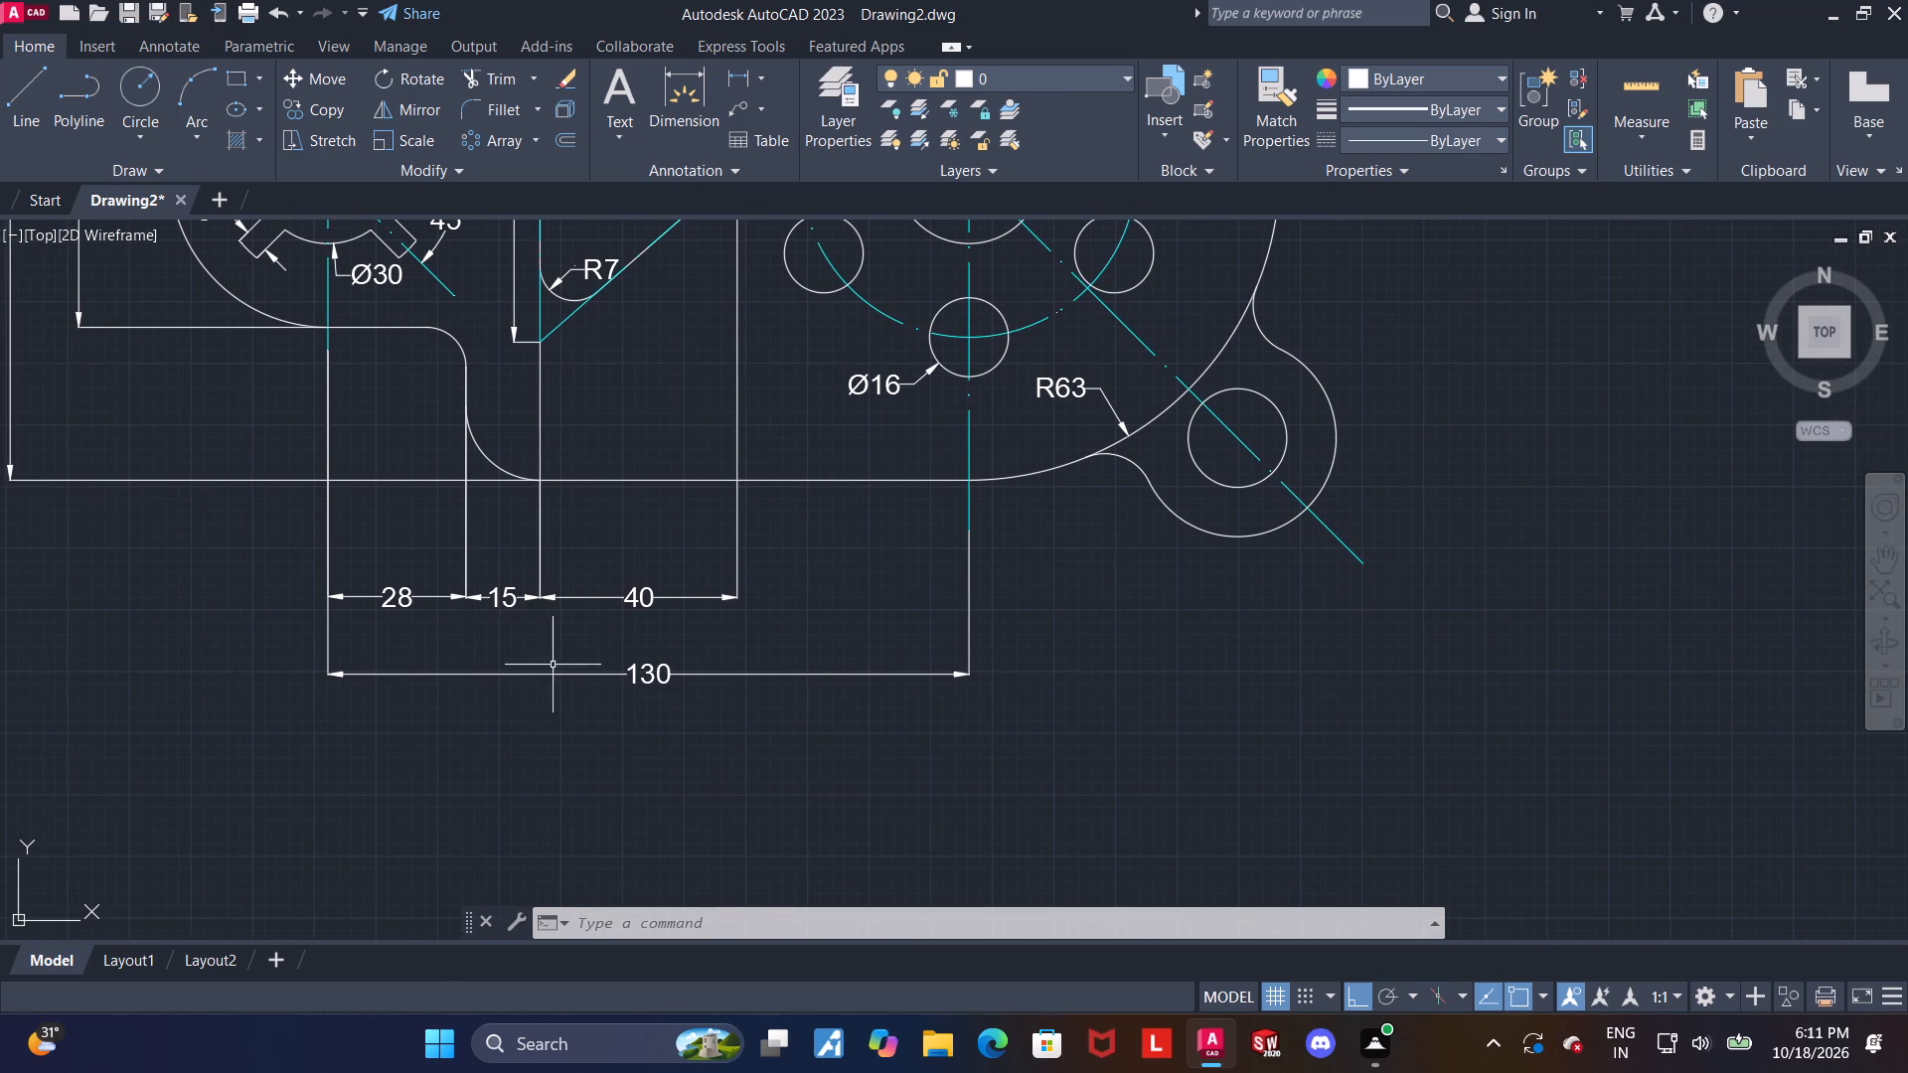
{"action": "middle_click_drag", "start_coordinate": [981, 734], "coordinate": [959, 783]}
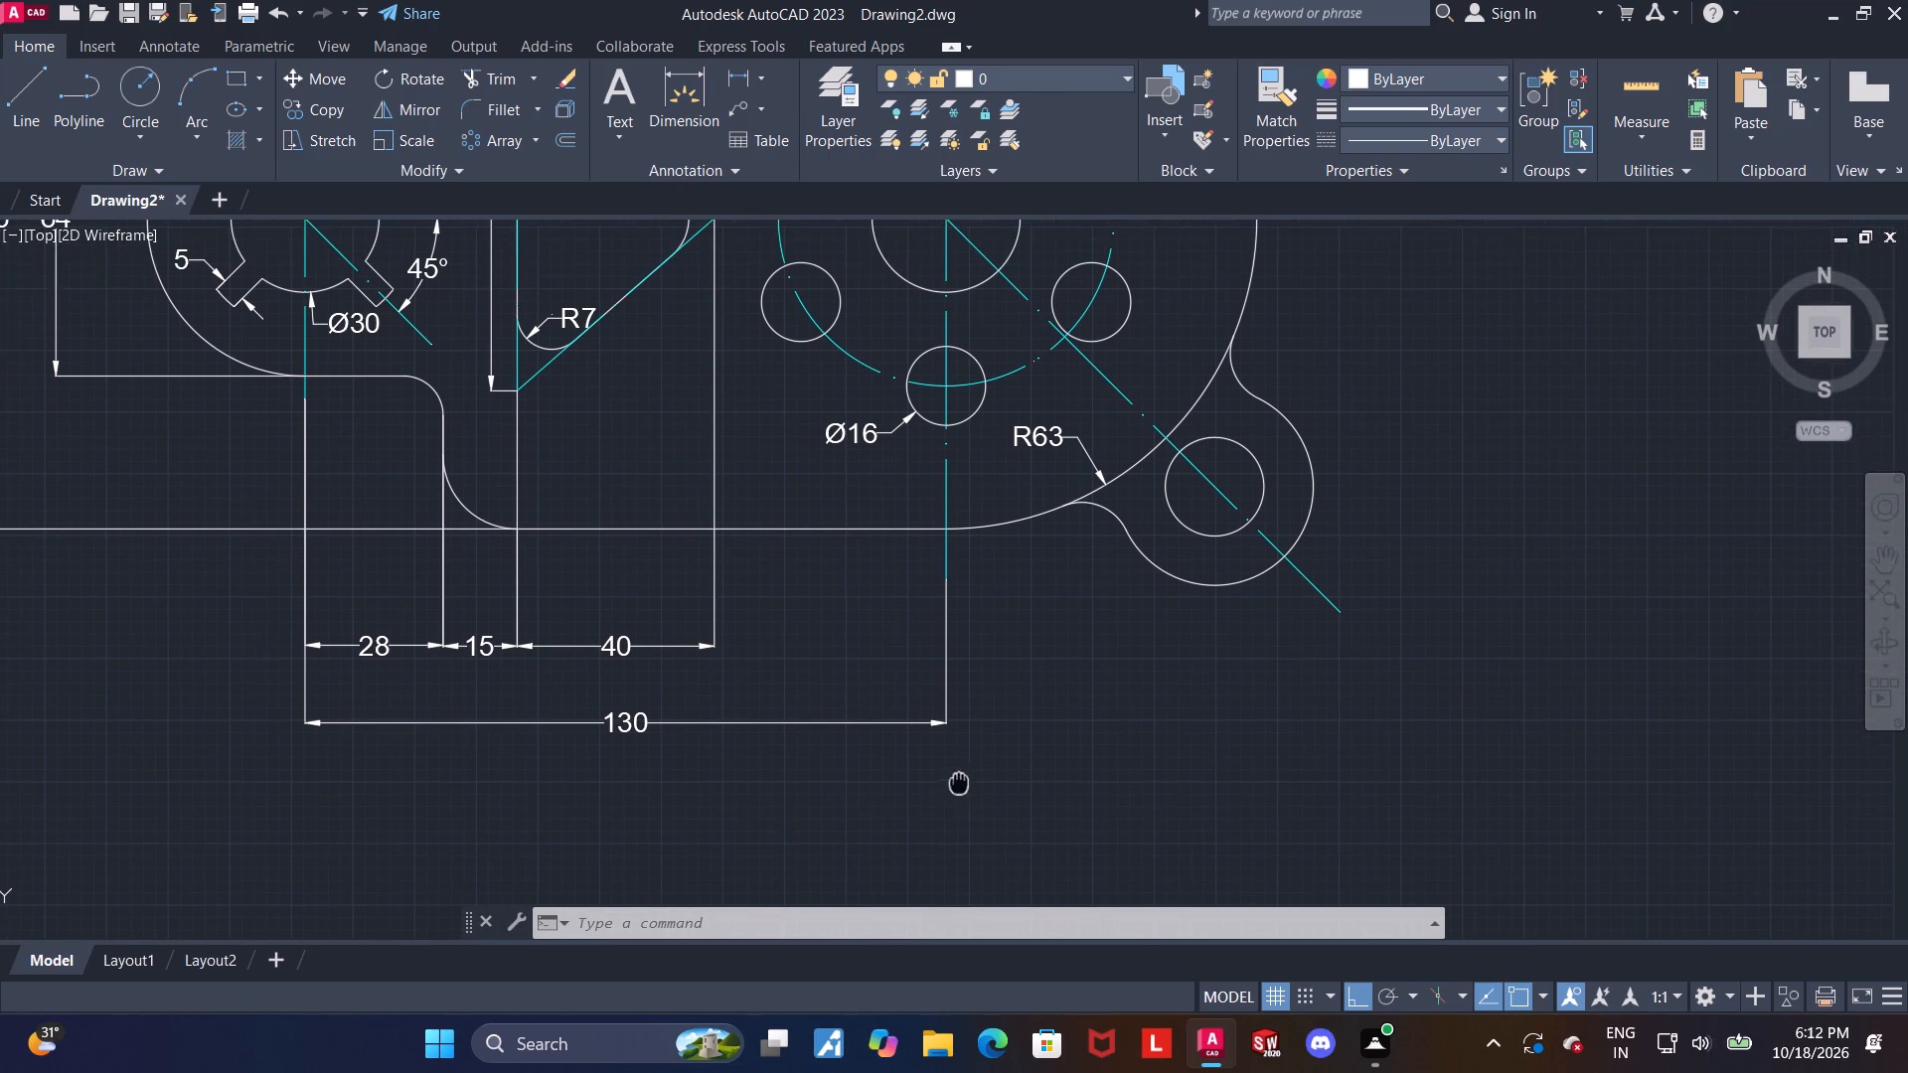
{"action": "middle_click_drag", "start_coordinate": [959, 783], "coordinate": [959, 784]}
{"action": "middle_click_drag", "start_coordinate": [399, 475], "coordinate": [482, 611]}
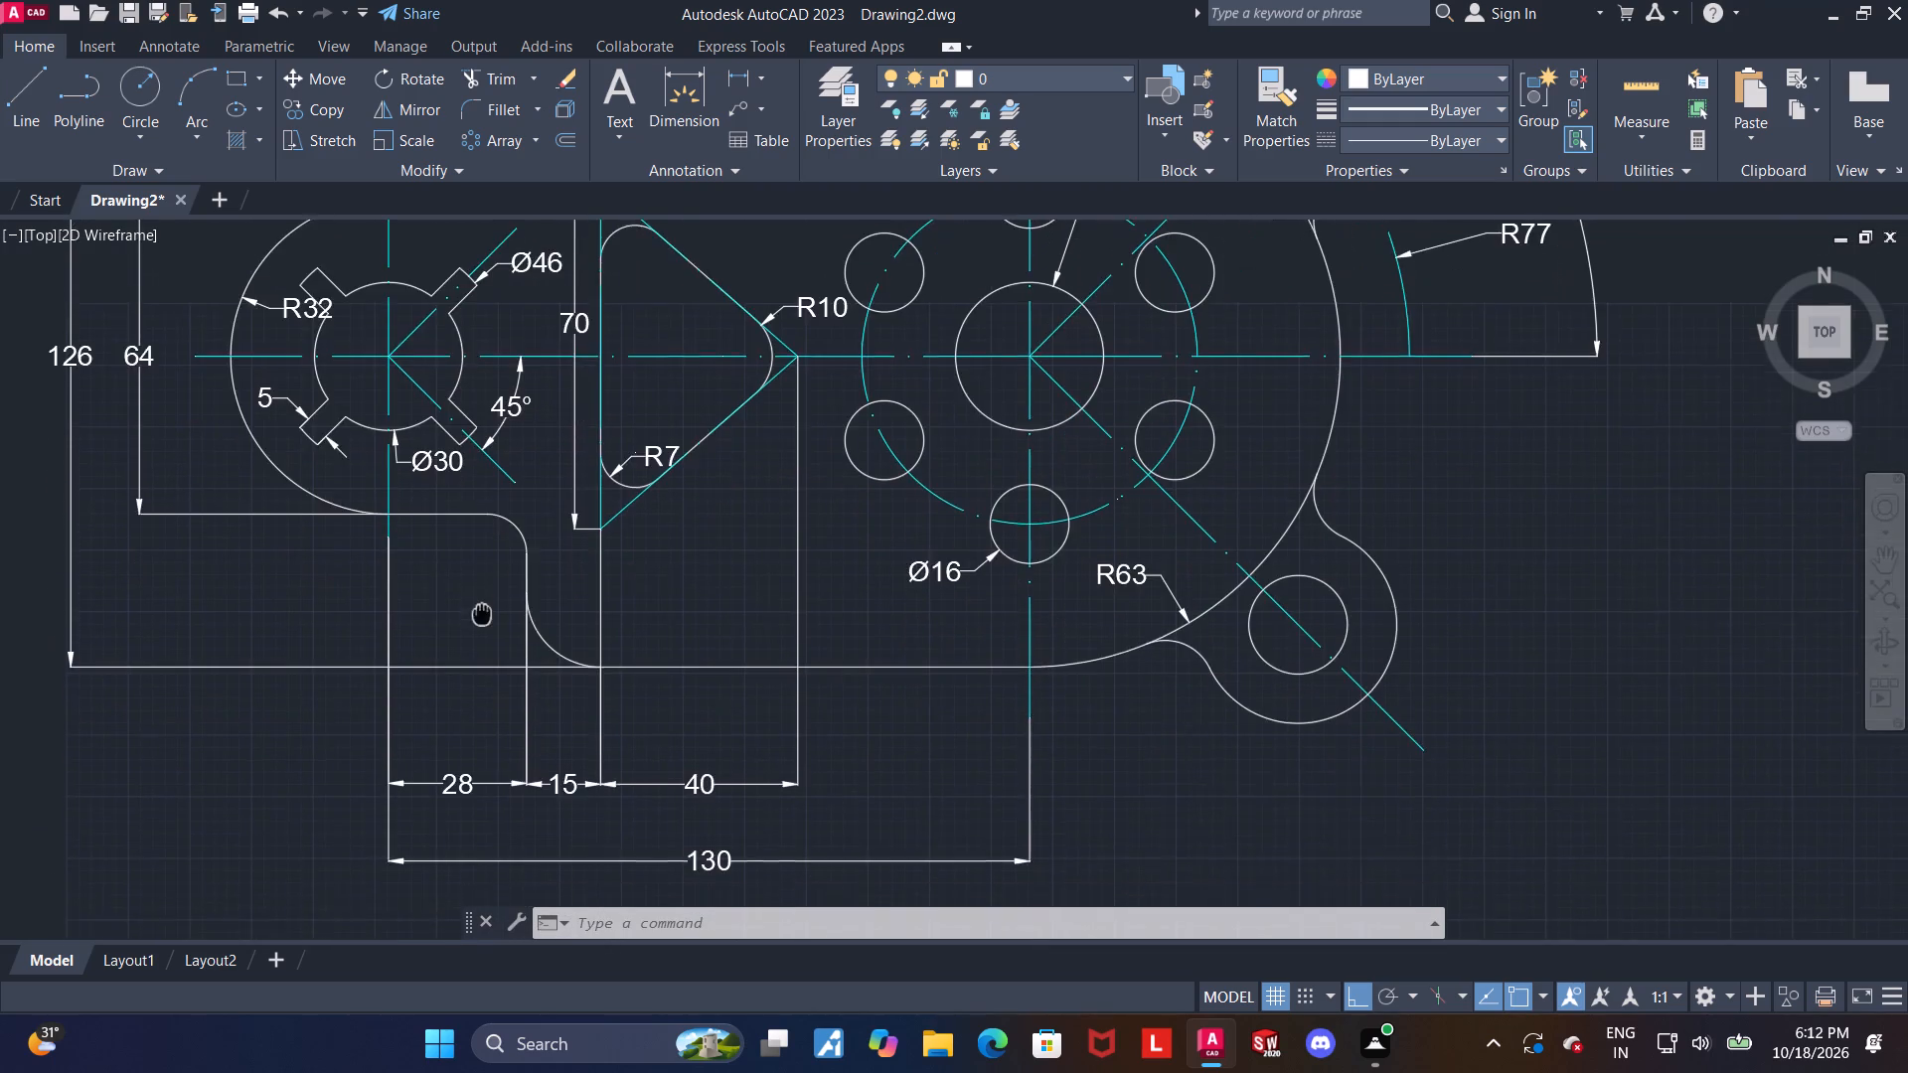
{"action": "middle_click_drag", "start_coordinate": [482, 611], "coordinate": [482, 608]}
Add a radius dimension to the lower shoulder's upper arc, next to the small end, placing its text at the arc's lower left.
{"action": "scroll", "coordinate": [482, 606], "scroll_direction": "up", "scroll_amount": 2}
{"action": "left_click", "coordinate": [688, 98]}
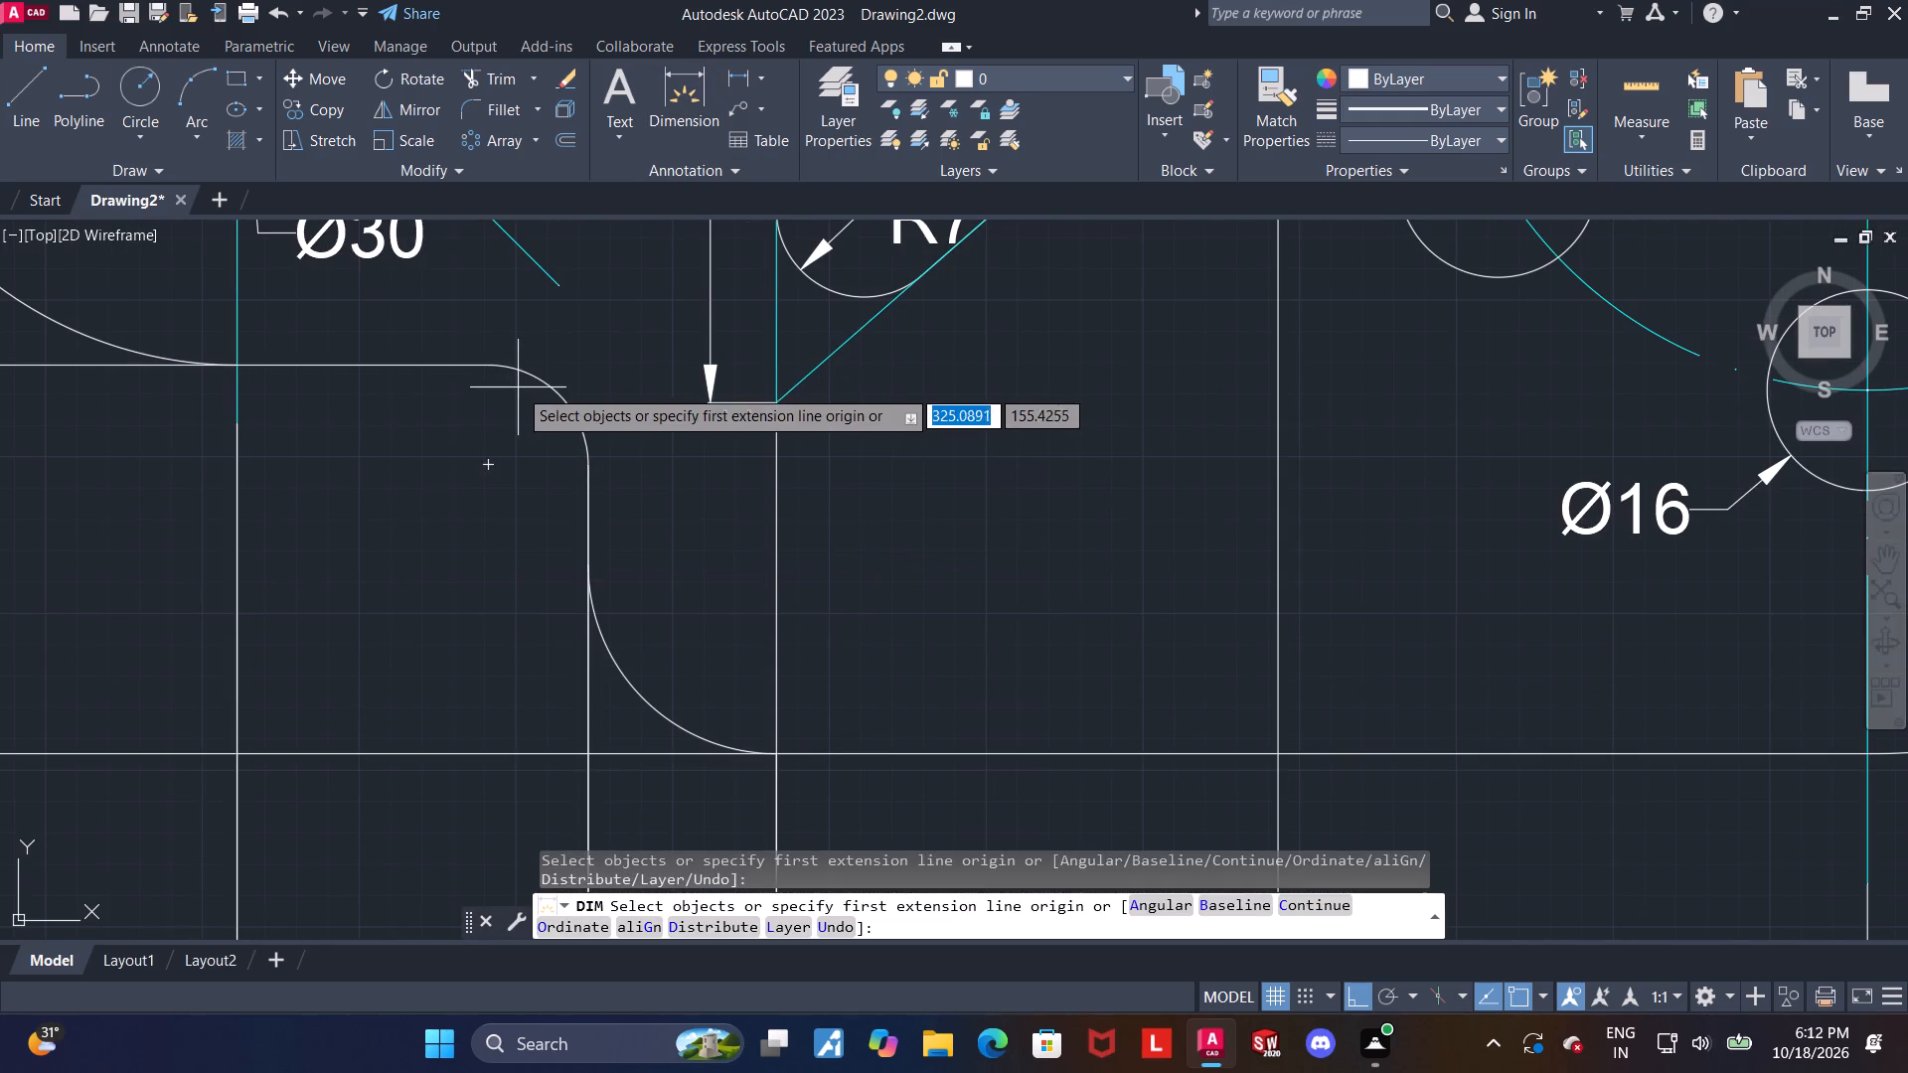
{"action": "left_click", "coordinate": [522, 376]}
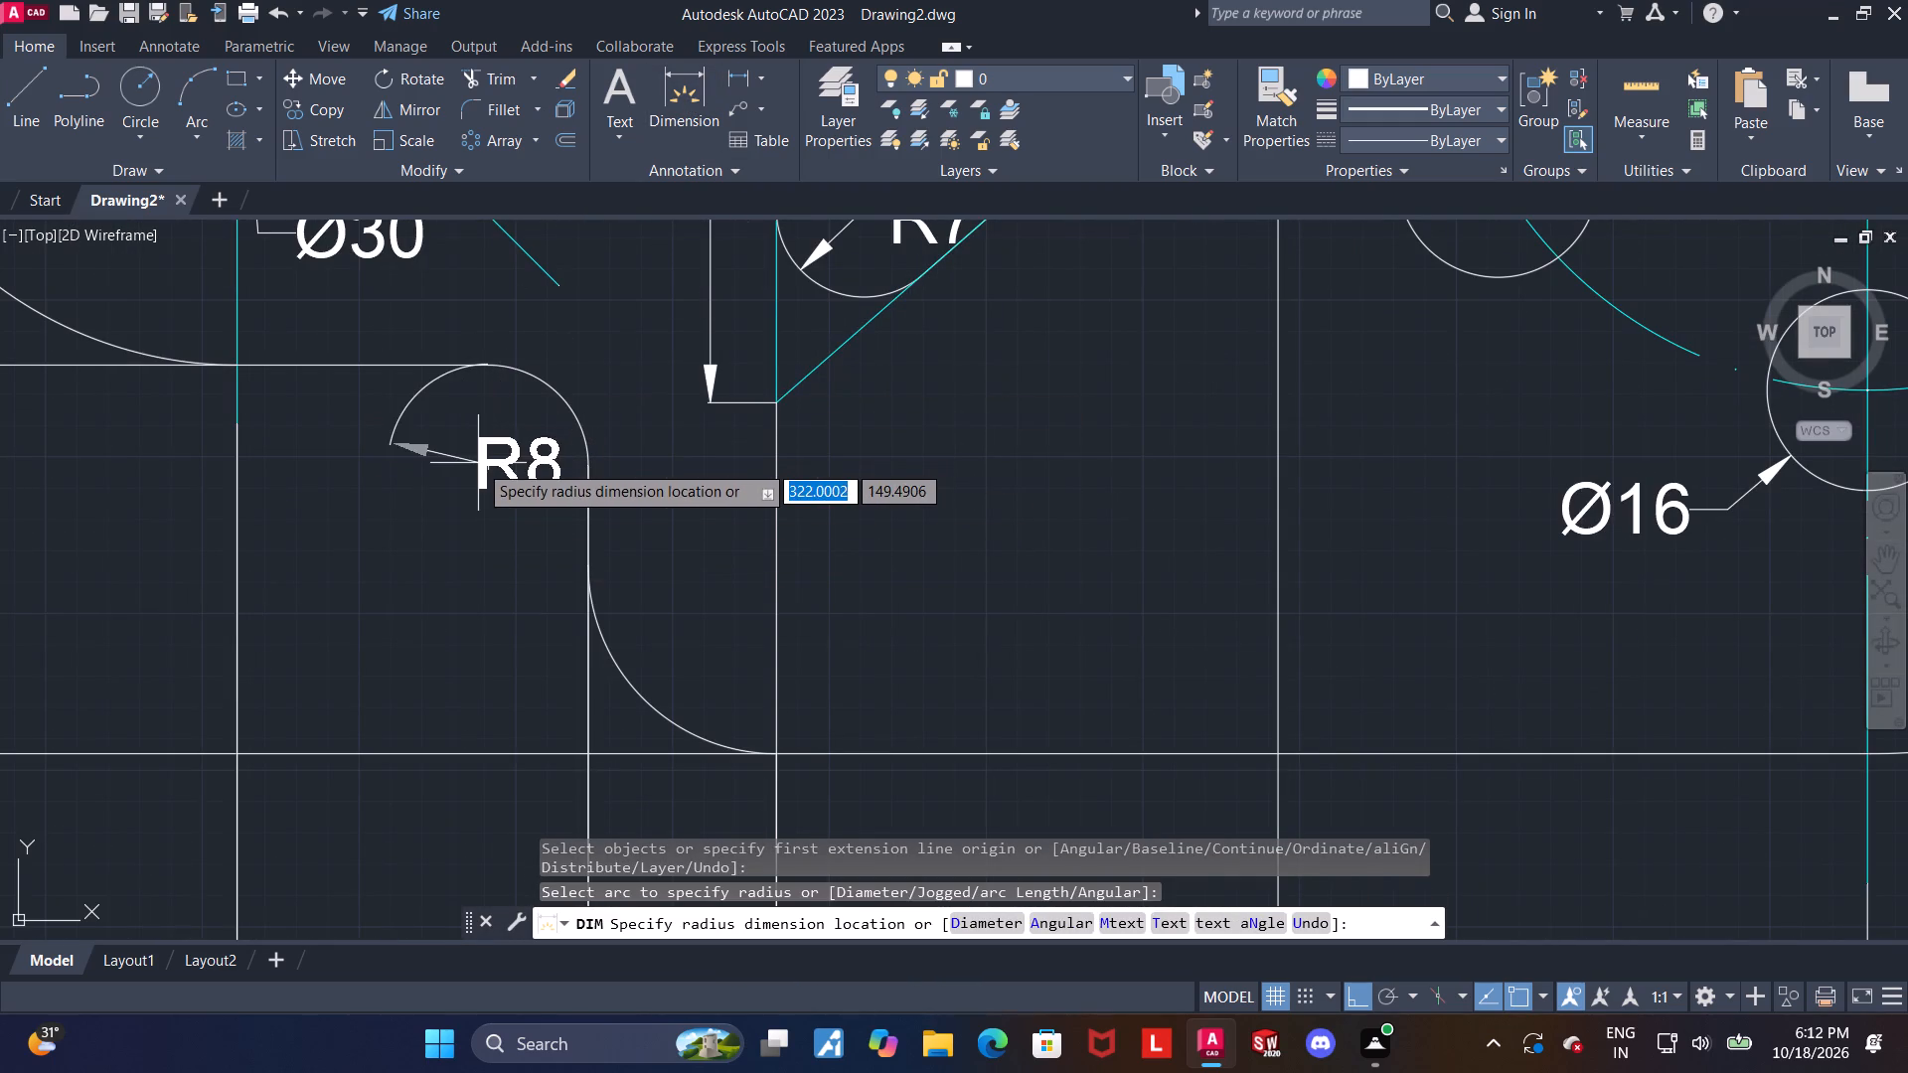
{"action": "left_click", "coordinate": [510, 451]}
{"action": "key", "text": "Escape"}
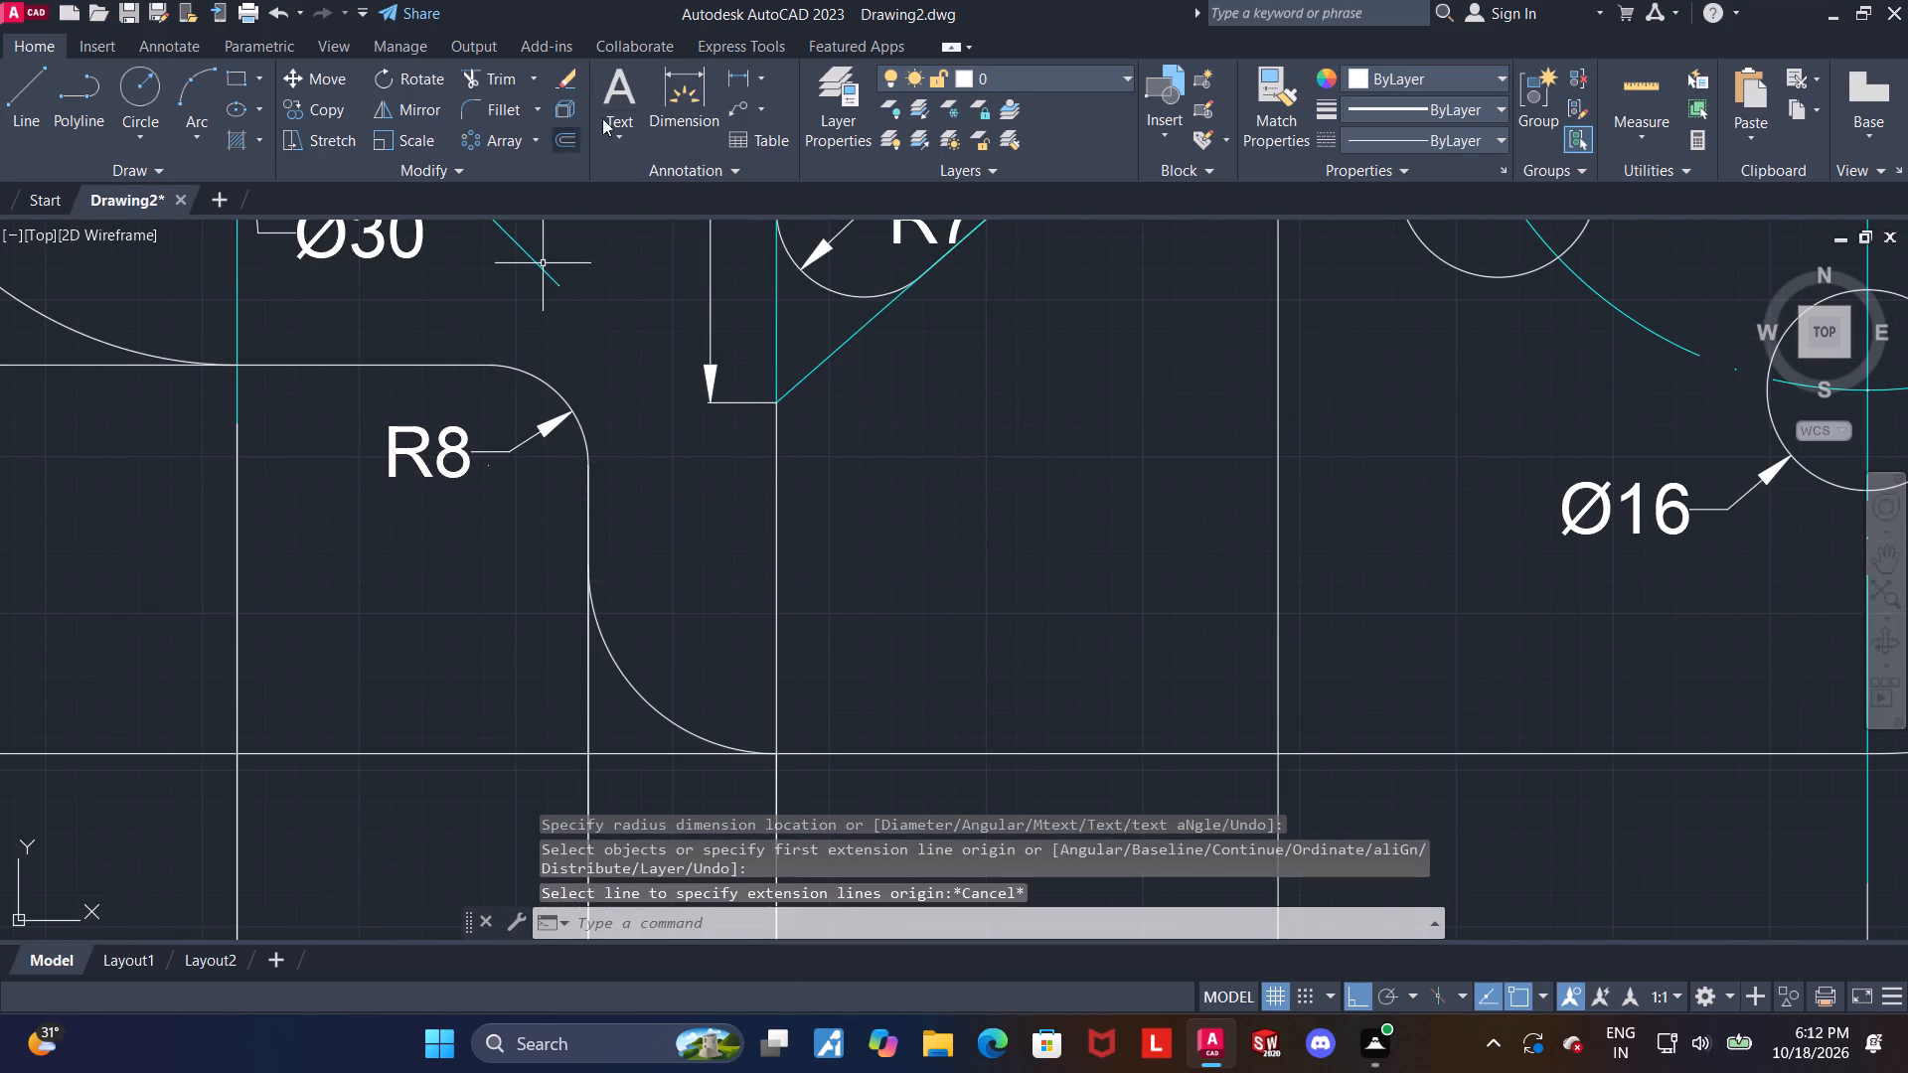
Add a radius dimension to the lower shoulder's corner arc at the bottom edge, placing its text inside the outline.
{"action": "left_click", "coordinate": [678, 92]}
{"action": "scroll", "coordinate": [754, 458], "scroll_direction": "down", "scroll_amount": 1}
{"action": "scroll", "coordinate": [769, 662], "scroll_direction": "up", "scroll_amount": 1}
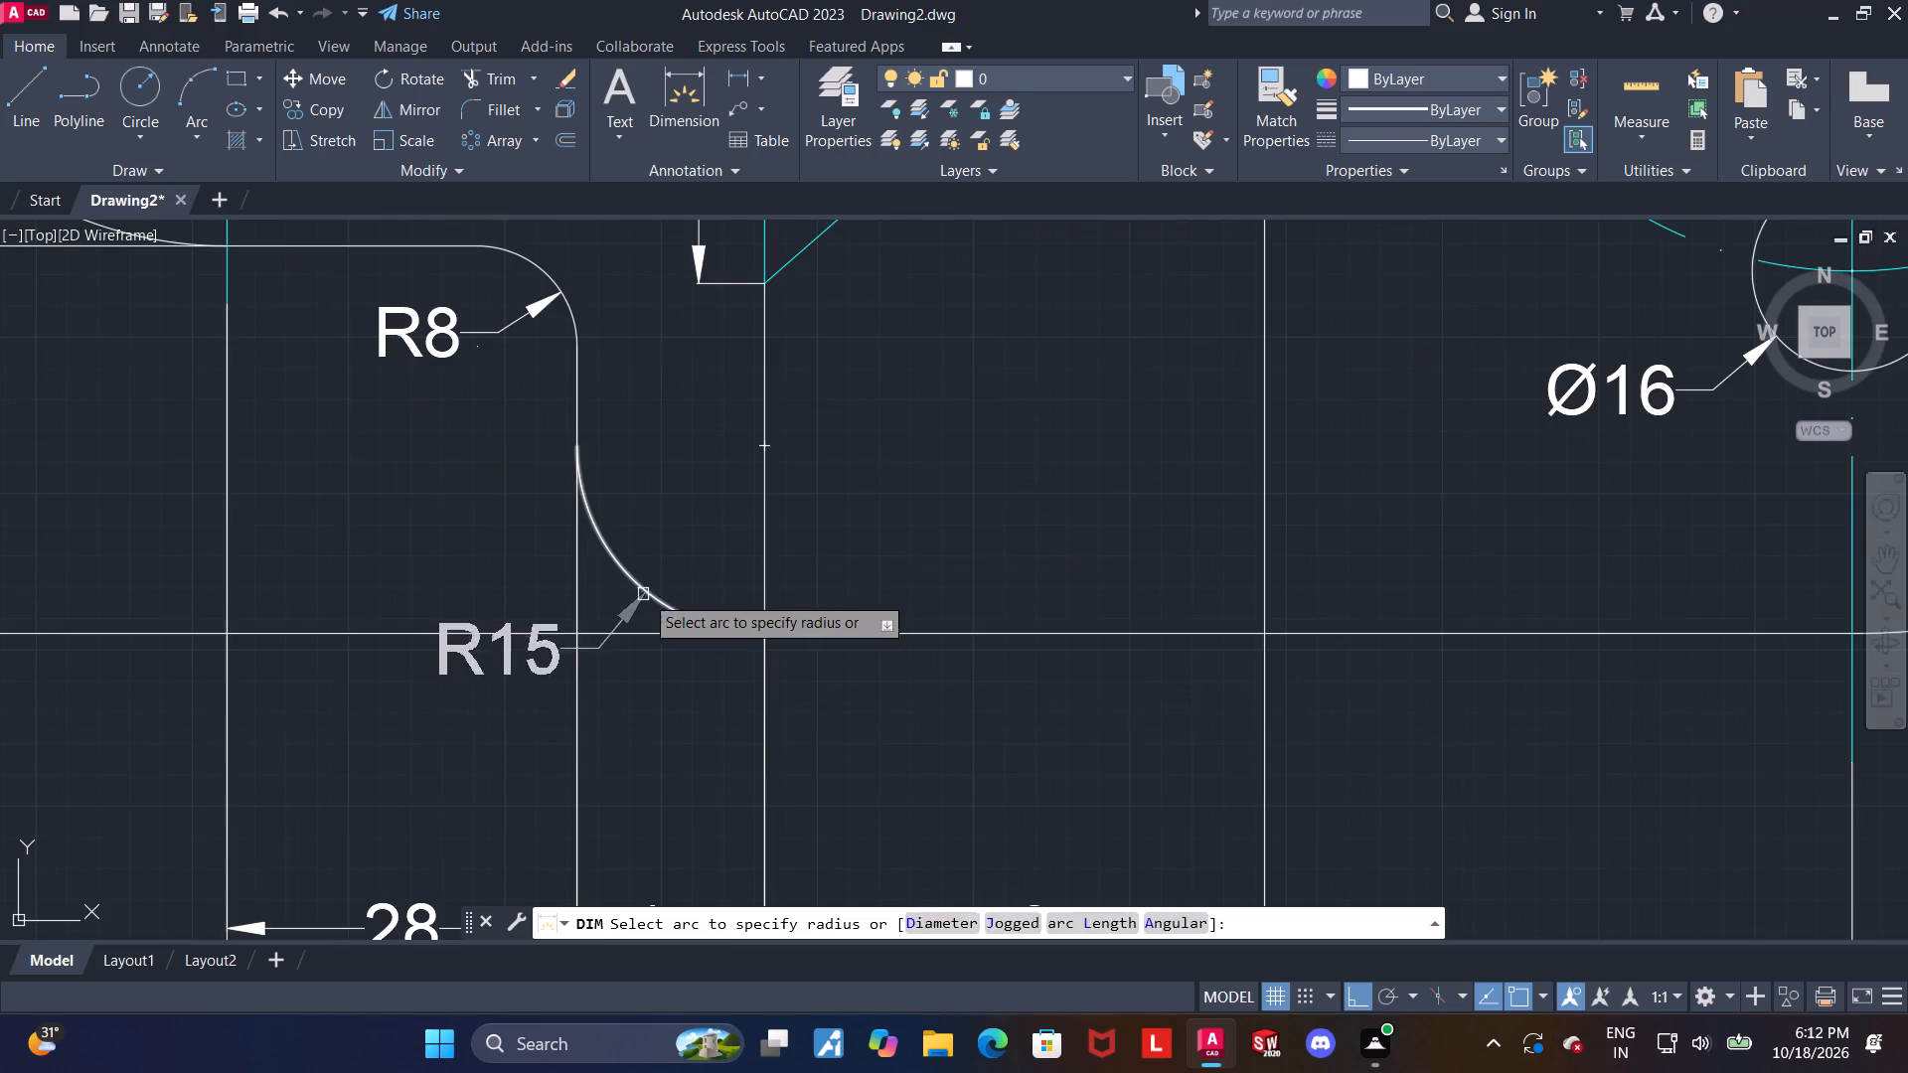
{"action": "scroll", "coordinate": [665, 607], "scroll_direction": "up", "scroll_amount": 3}
{"action": "left_click", "coordinate": [731, 639]}
{"action": "scroll", "coordinate": [731, 639], "scroll_direction": "down", "scroll_amount": 2}
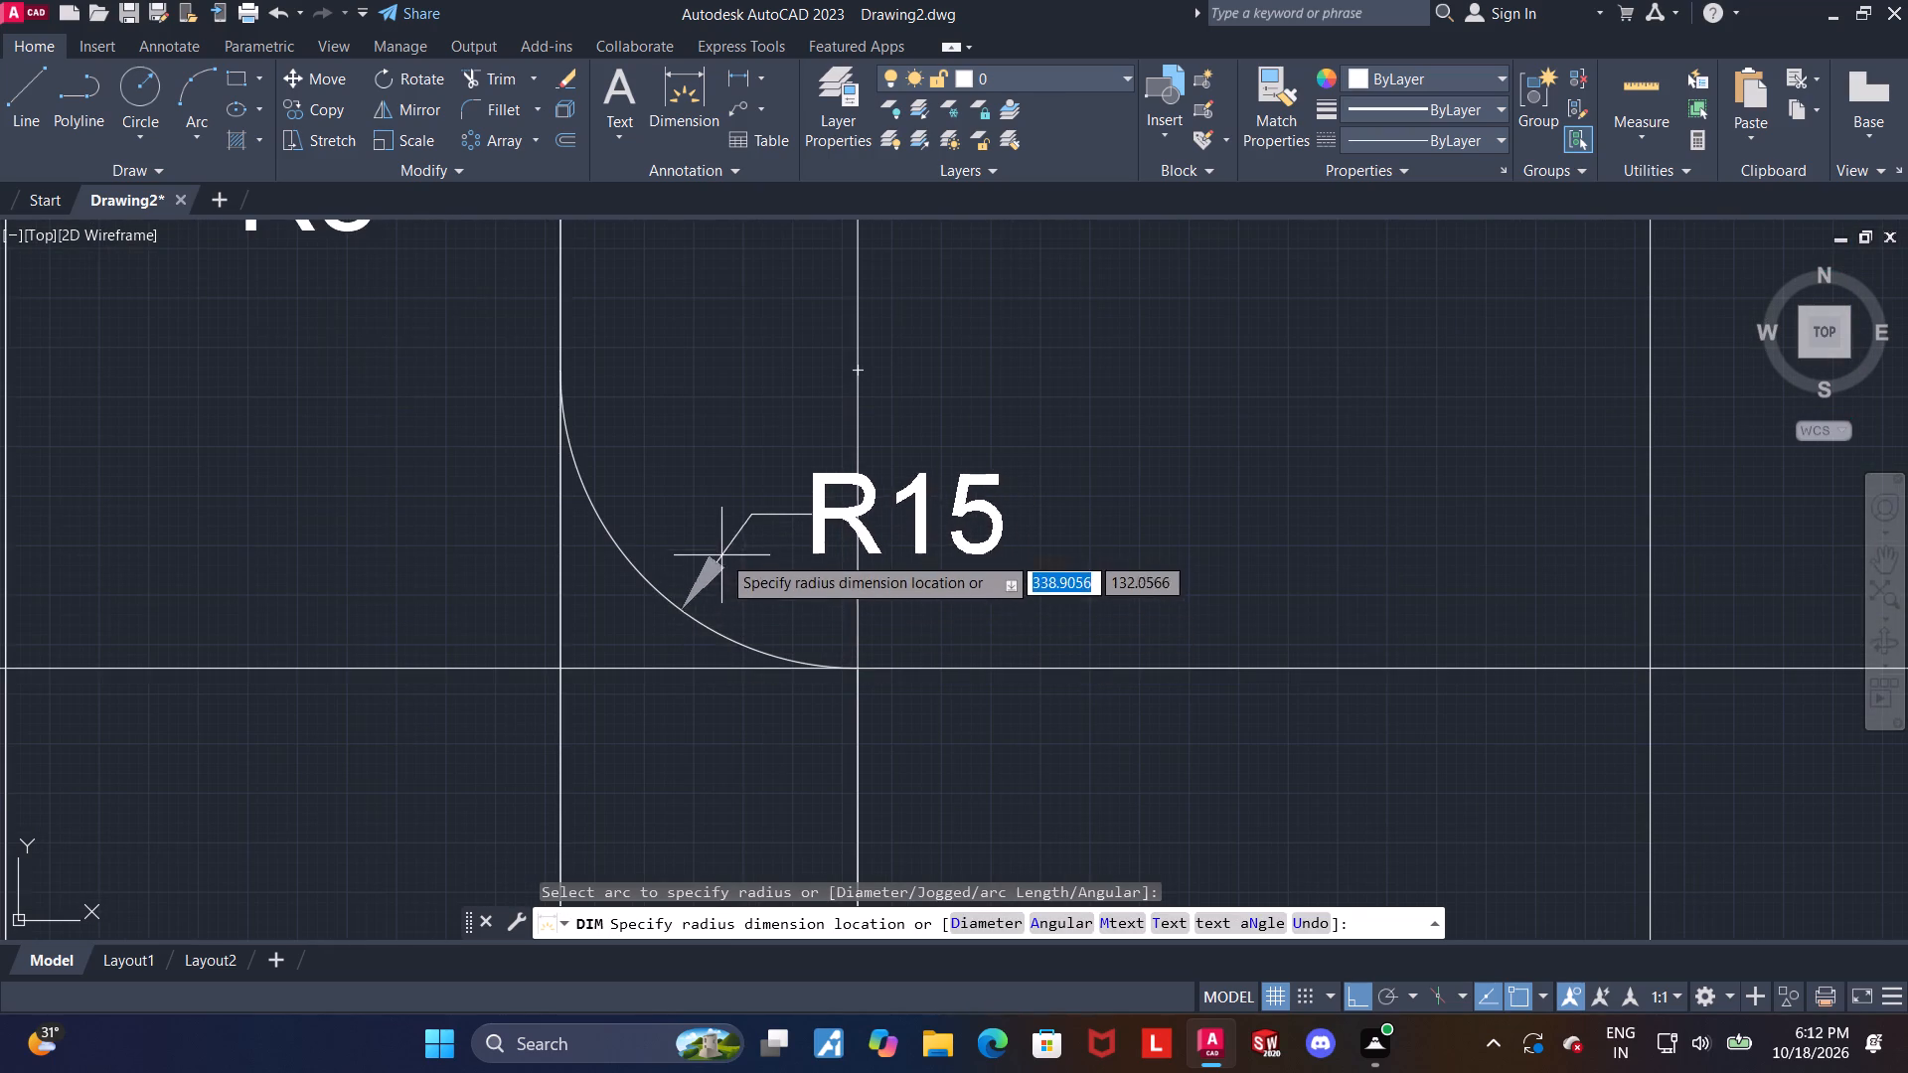
{"action": "left_click", "coordinate": [720, 547]}
{"action": "scroll", "coordinate": [720, 546], "scroll_direction": "down", "scroll_amount": 4}
{"action": "key", "text": "Escape"}
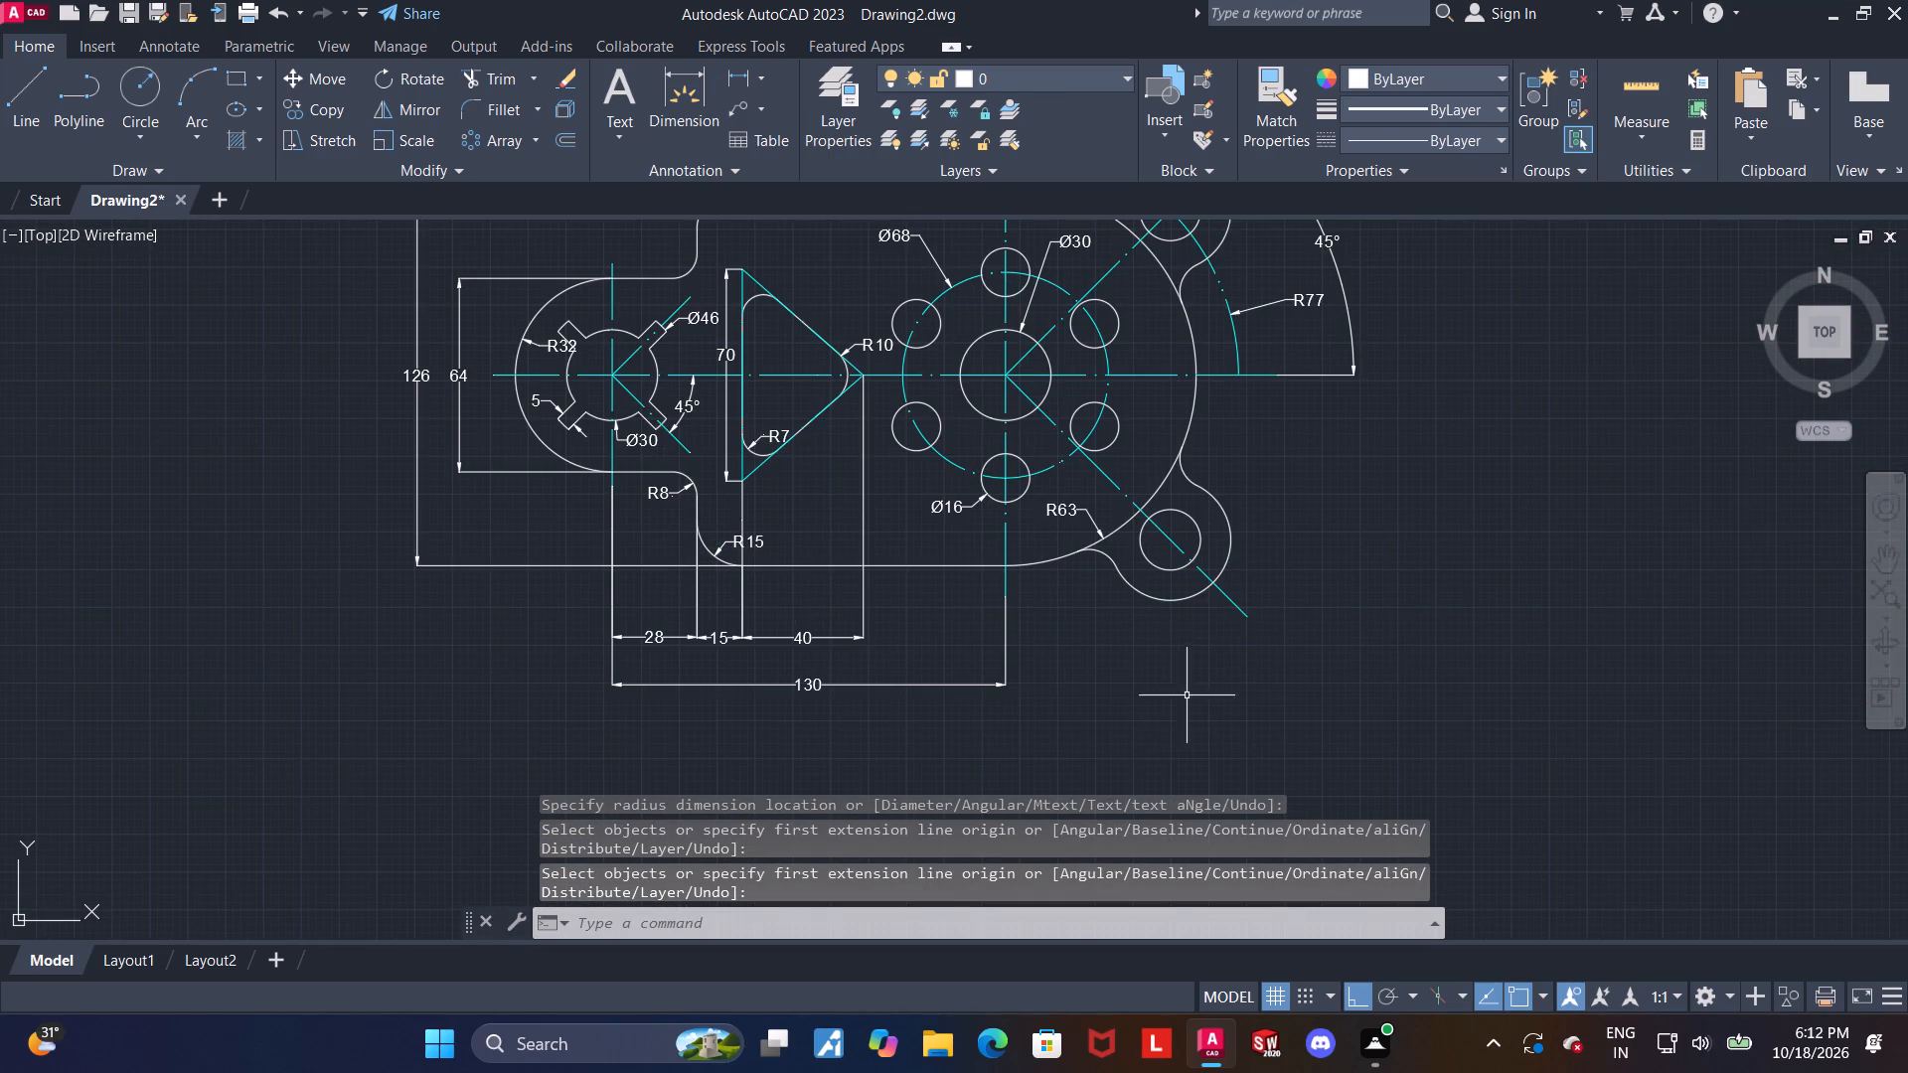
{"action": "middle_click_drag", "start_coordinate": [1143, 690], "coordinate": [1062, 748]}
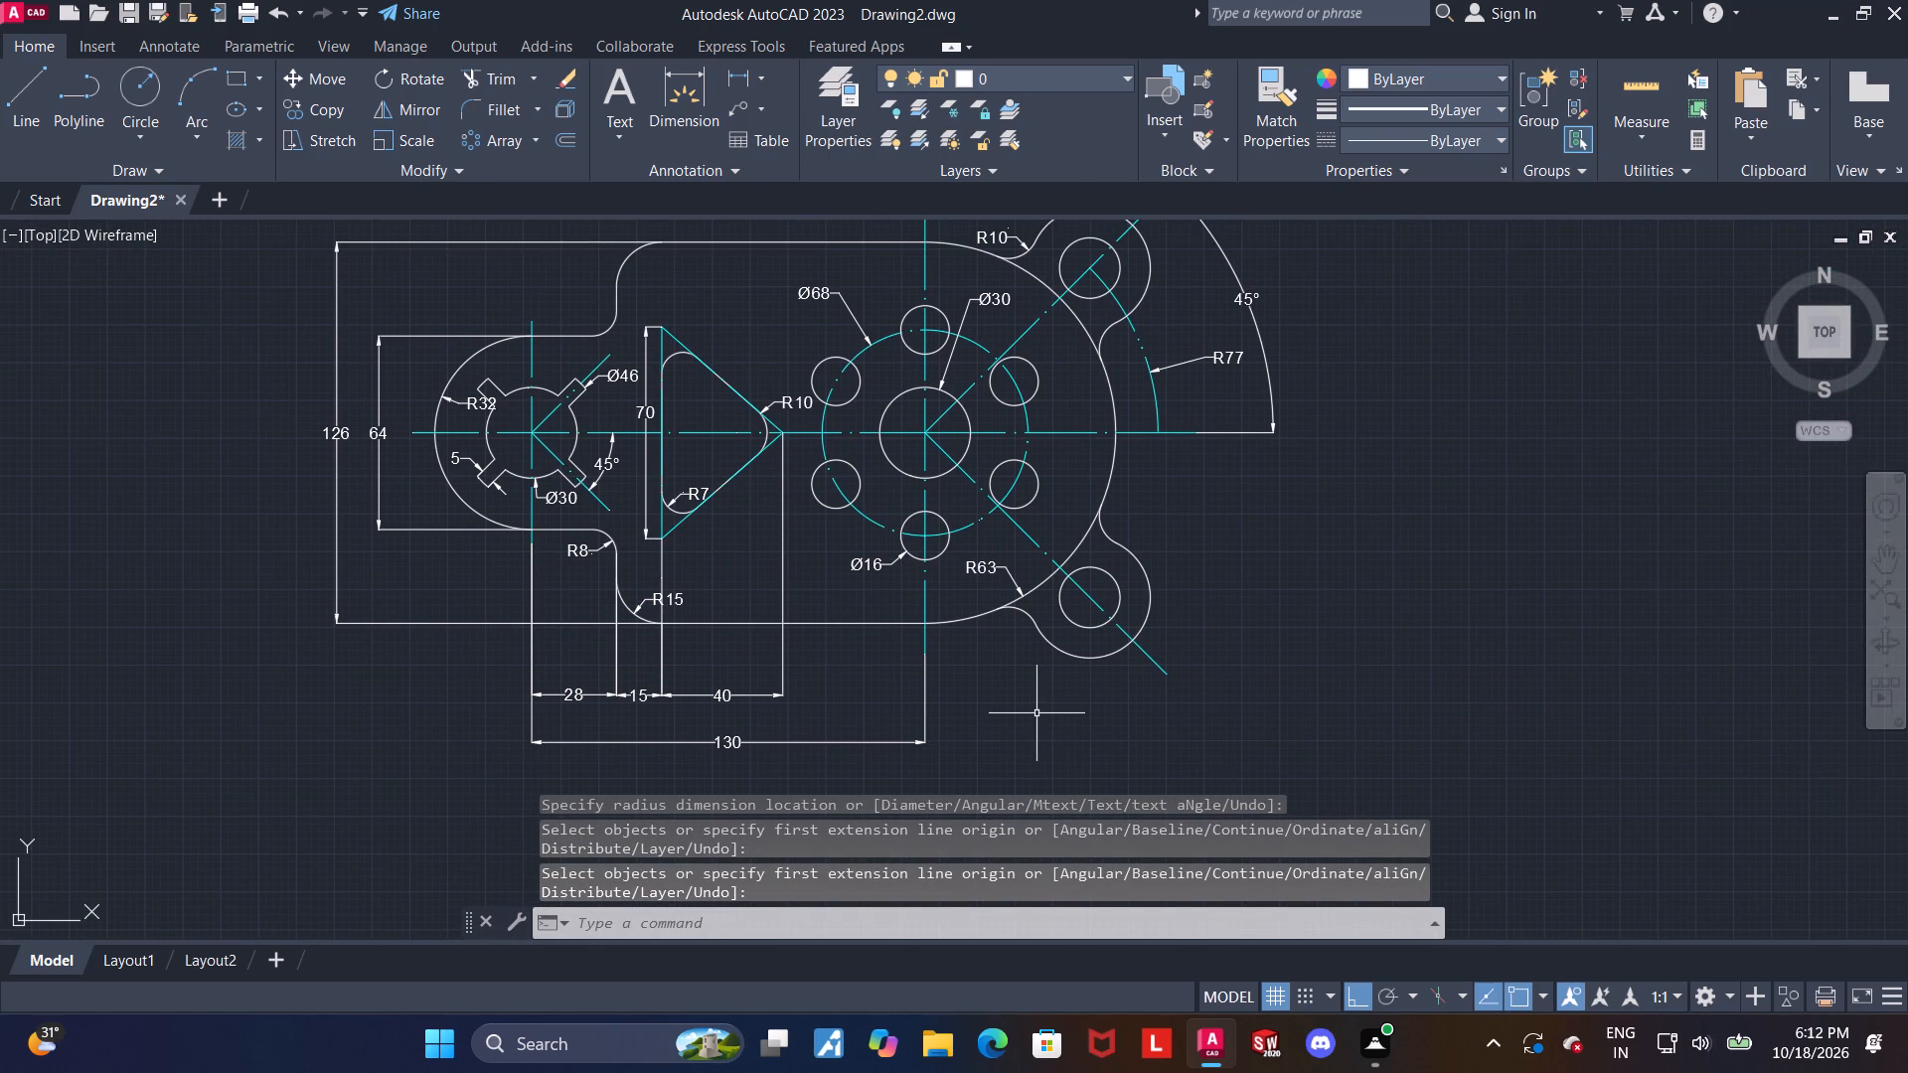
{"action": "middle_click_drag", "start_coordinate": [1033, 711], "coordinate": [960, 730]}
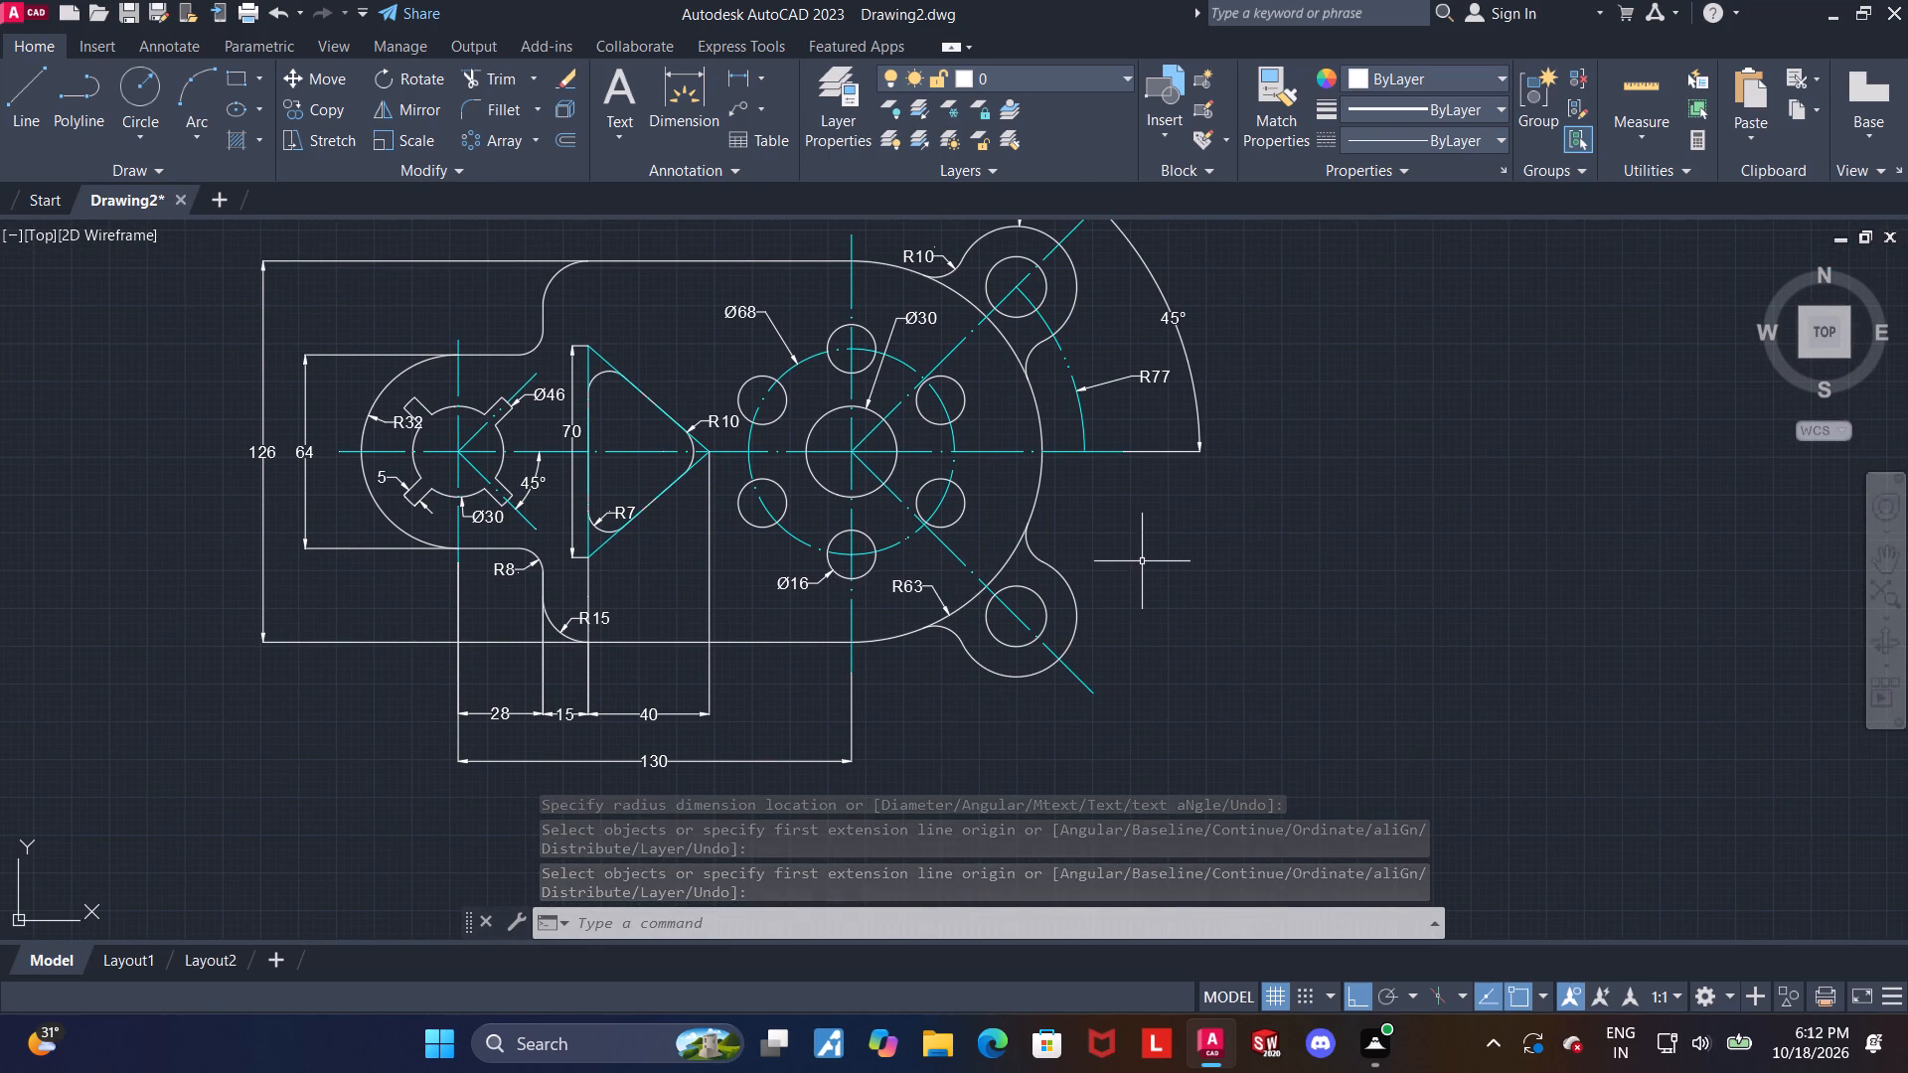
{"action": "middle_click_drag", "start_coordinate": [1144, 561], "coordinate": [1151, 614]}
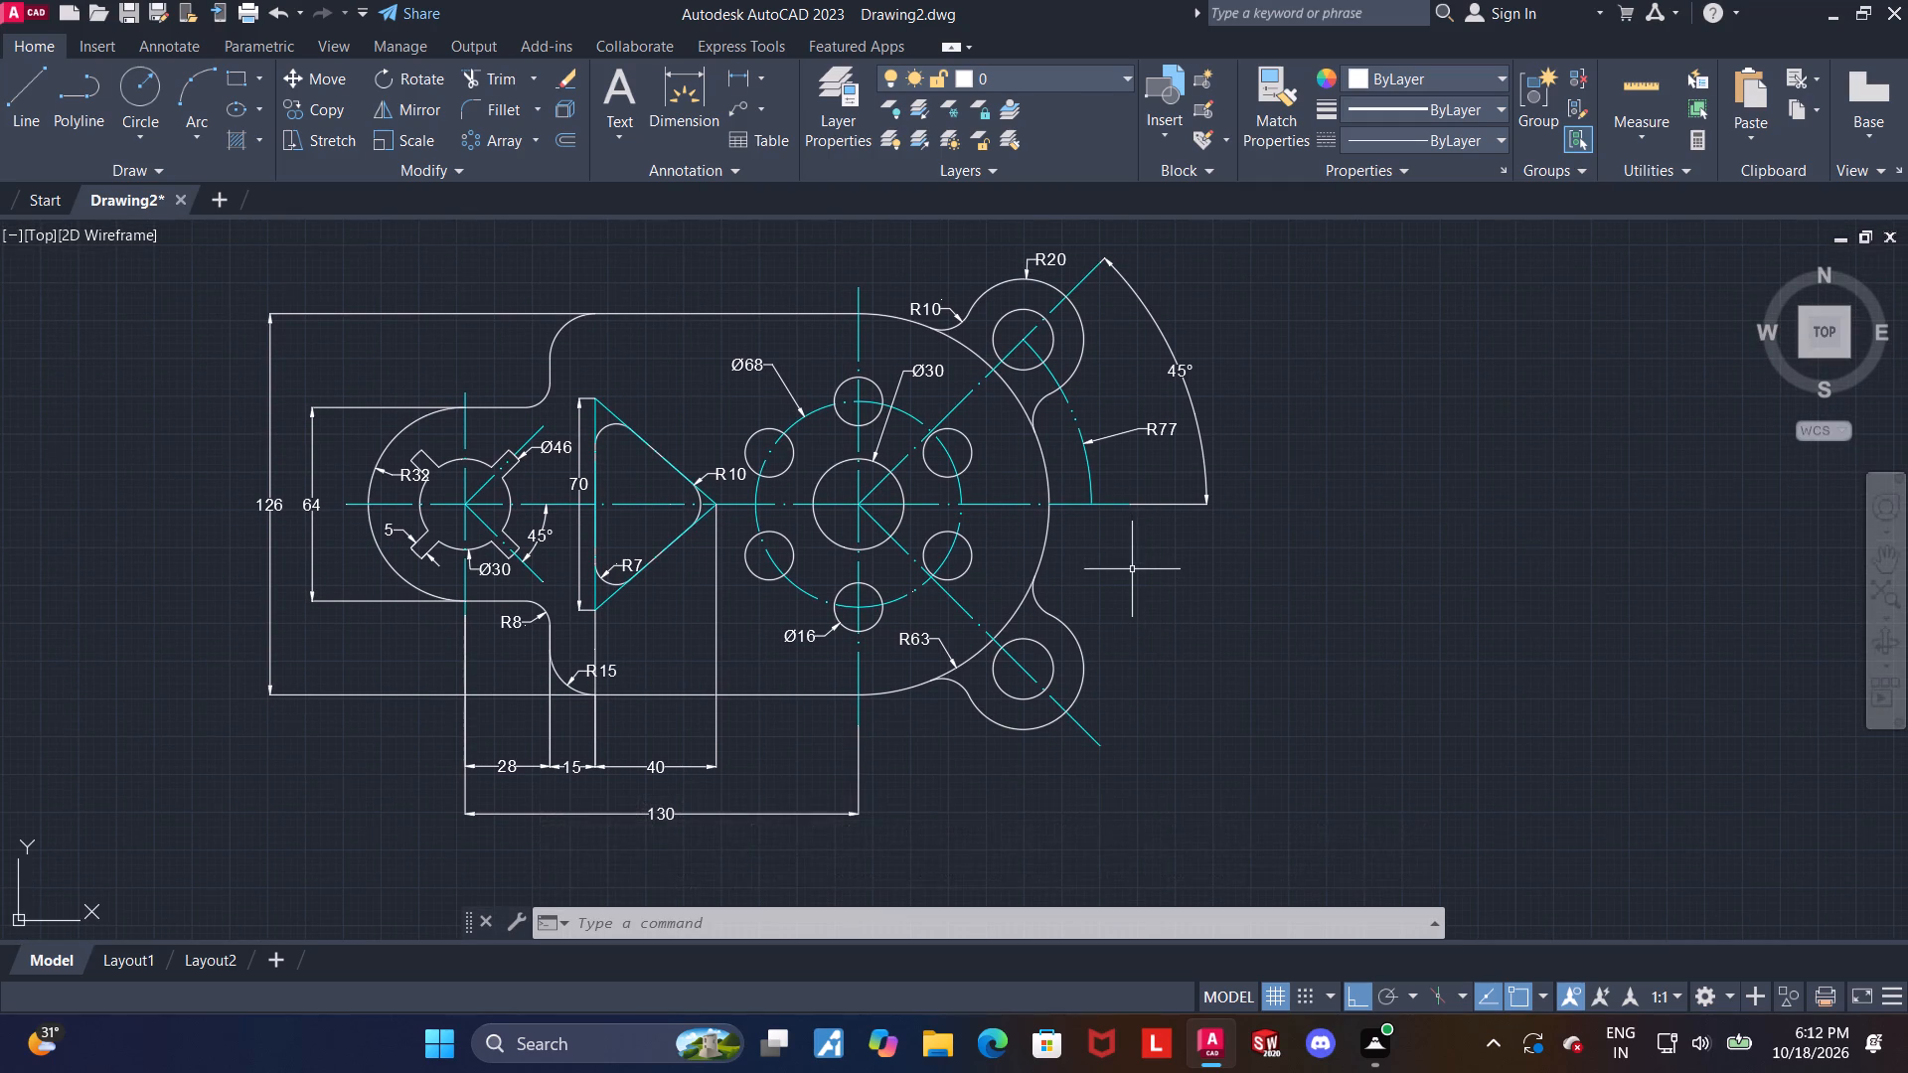
Inspect the dimensioned part around the large rounded end and lugs for poorly placed or missing dimensions.
{"action": "middle_click_drag", "start_coordinate": [1132, 575], "coordinate": [1132, 633]}
{"action": "middle_click_drag", "start_coordinate": [1042, 517], "coordinate": [1046, 584]}
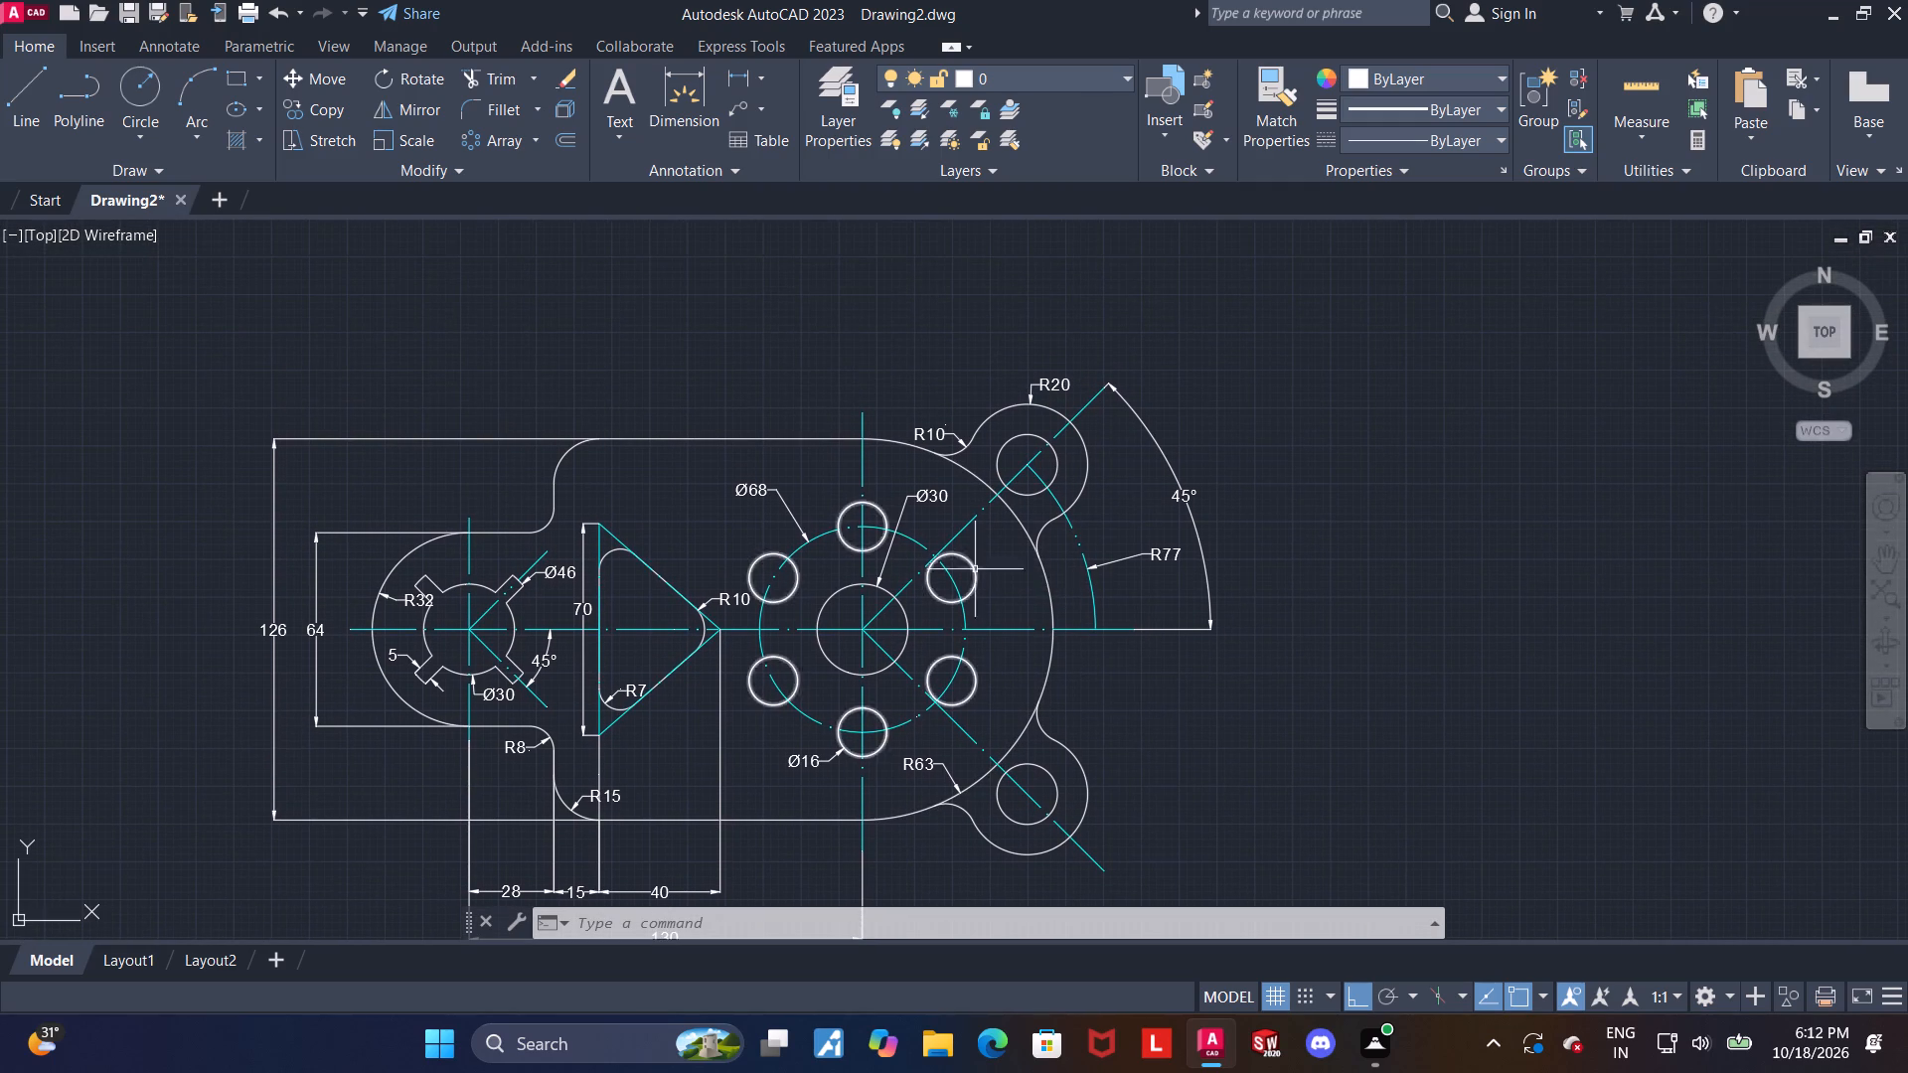
{"action": "scroll", "coordinate": [855, 624], "scroll_direction": "up", "scroll_amount": 1}
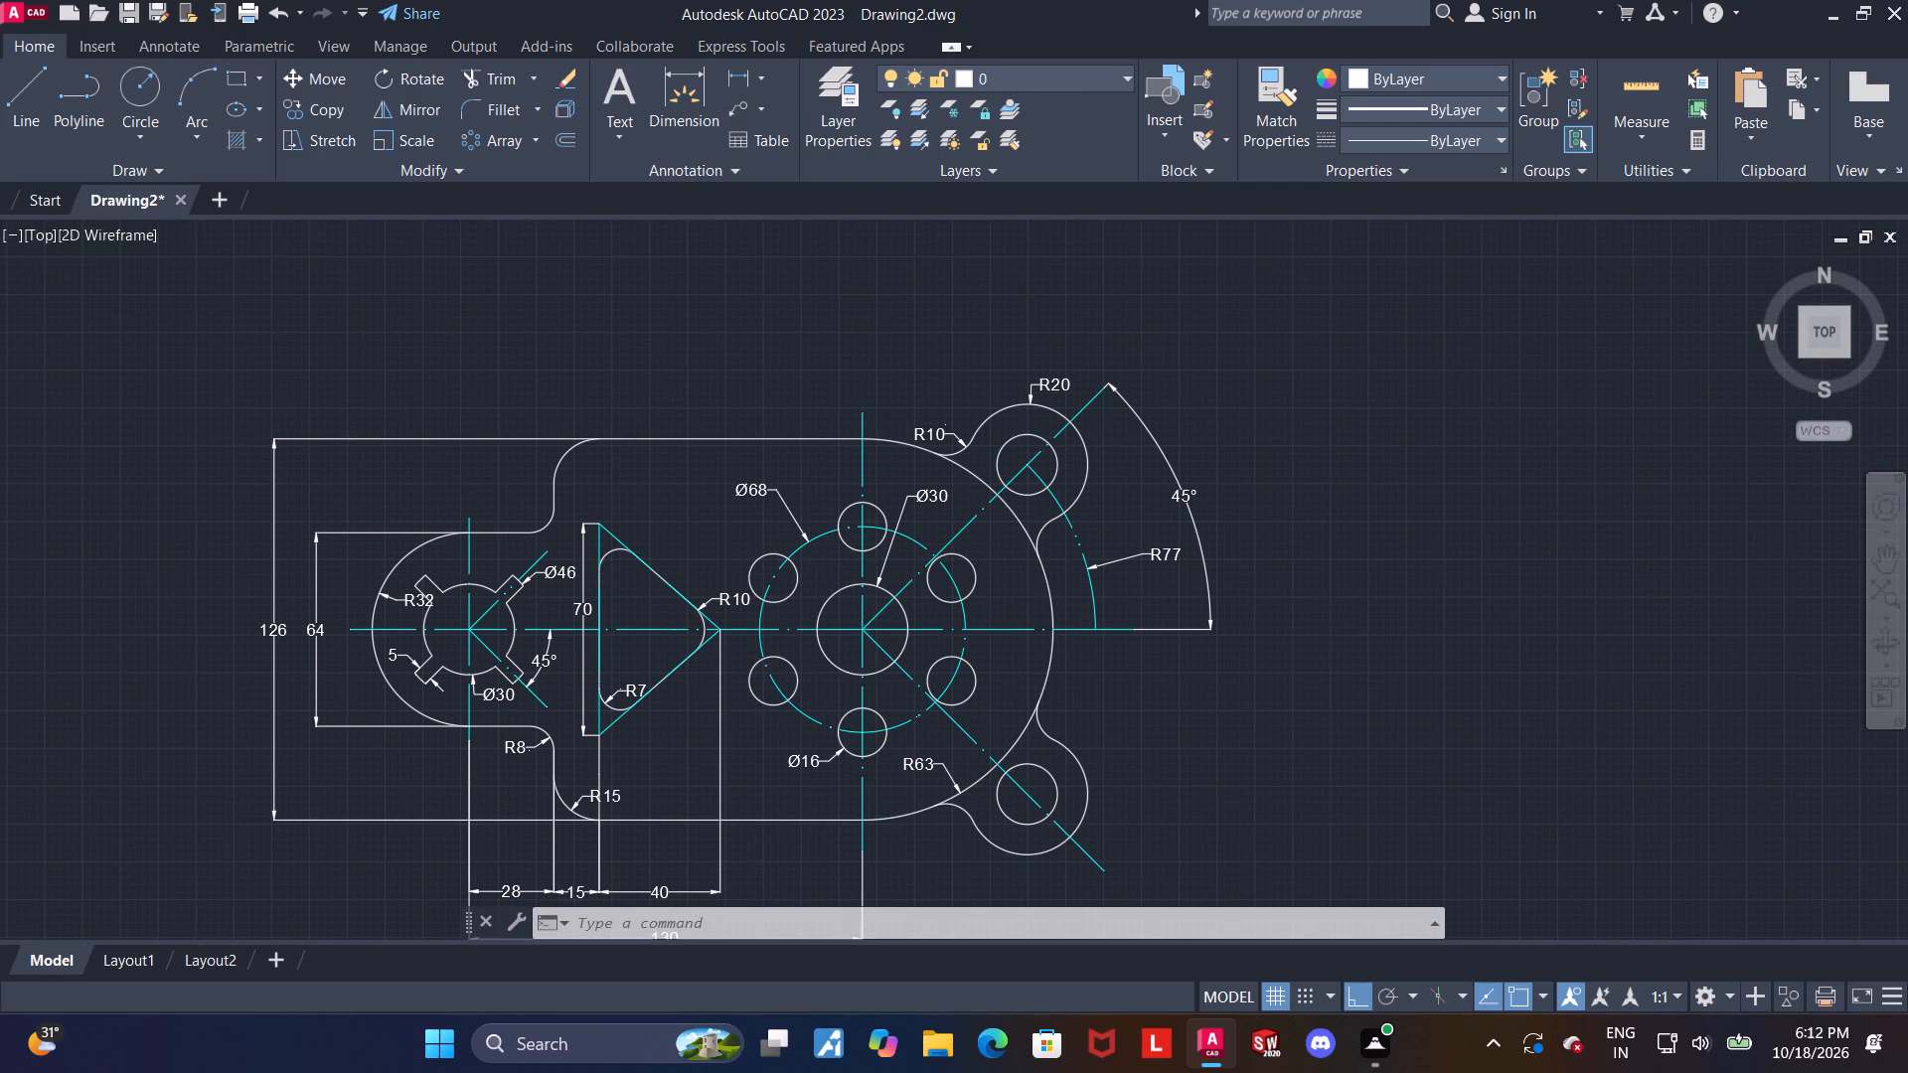
{"action": "scroll", "coordinate": [815, 635], "scroll_direction": "down", "scroll_amount": 1}
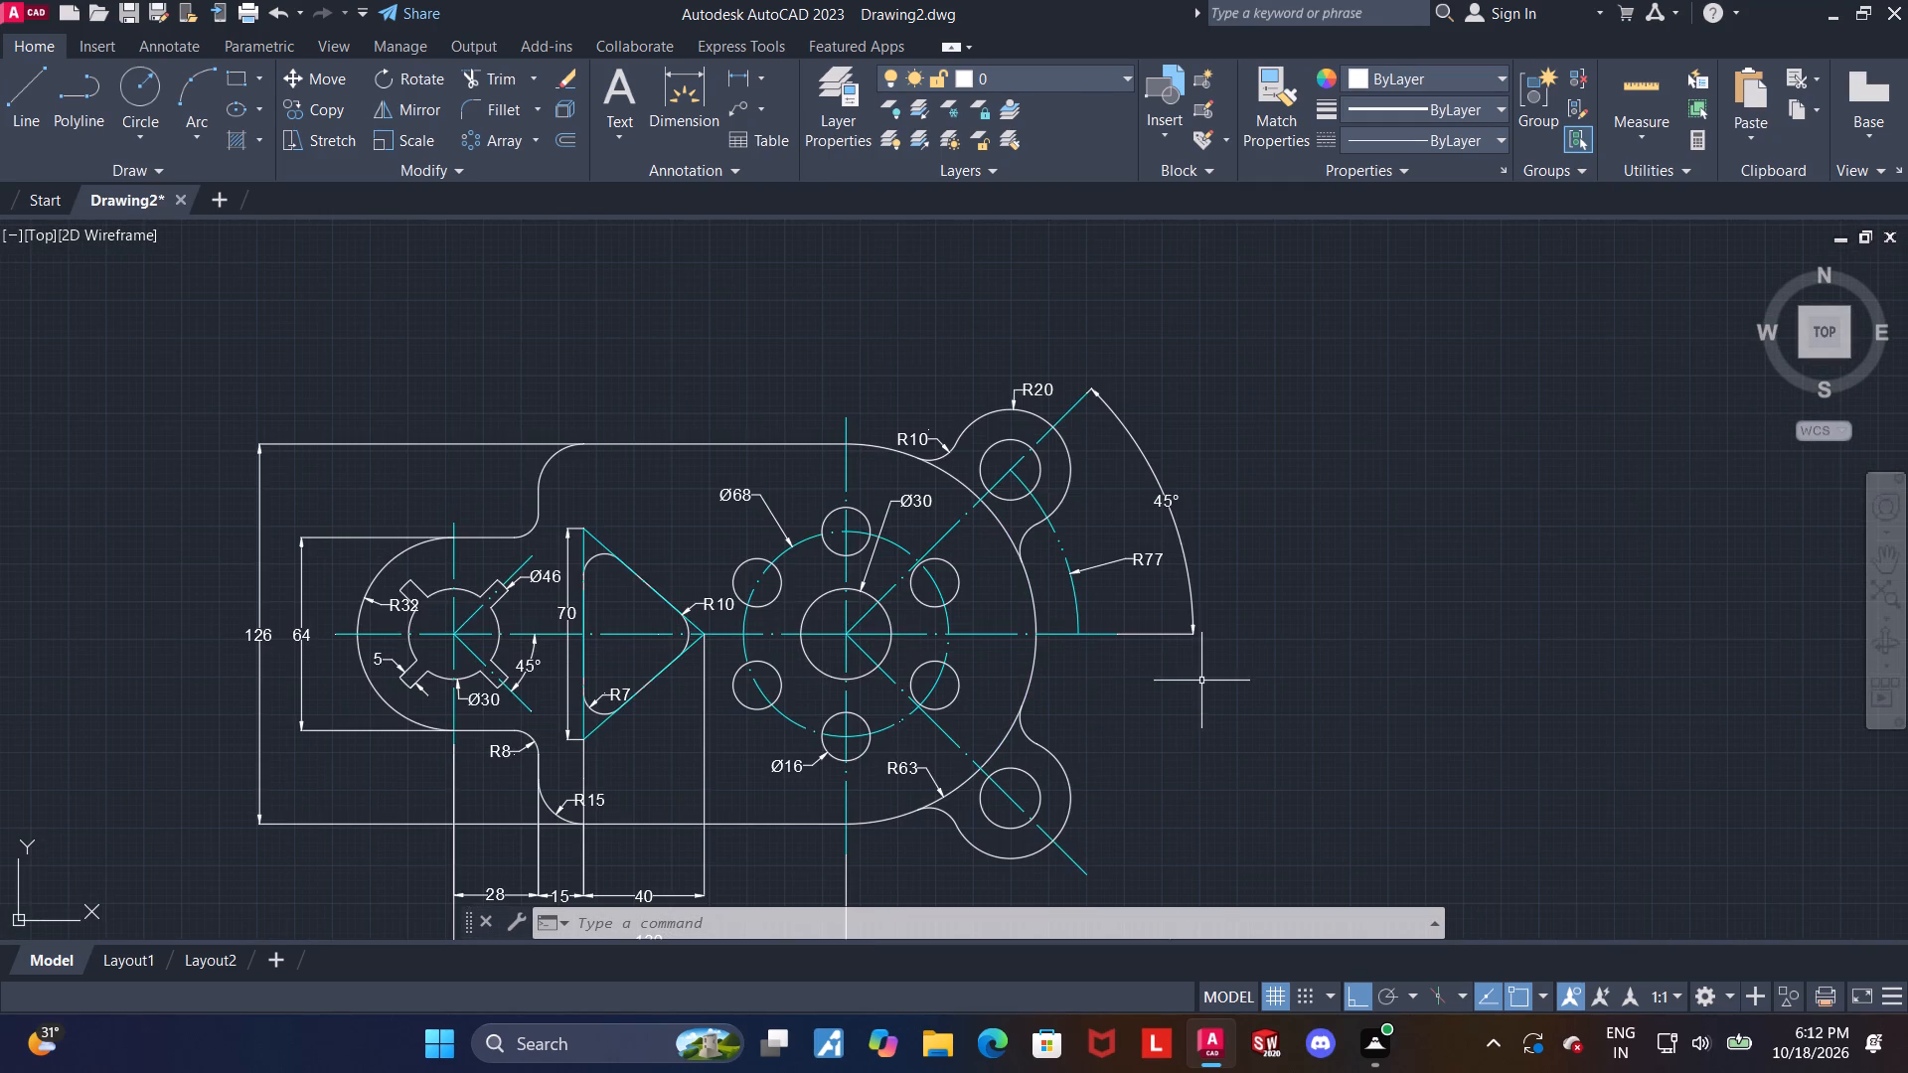
{"action": "middle_click_drag", "start_coordinate": [1202, 683], "coordinate": [1119, 684]}
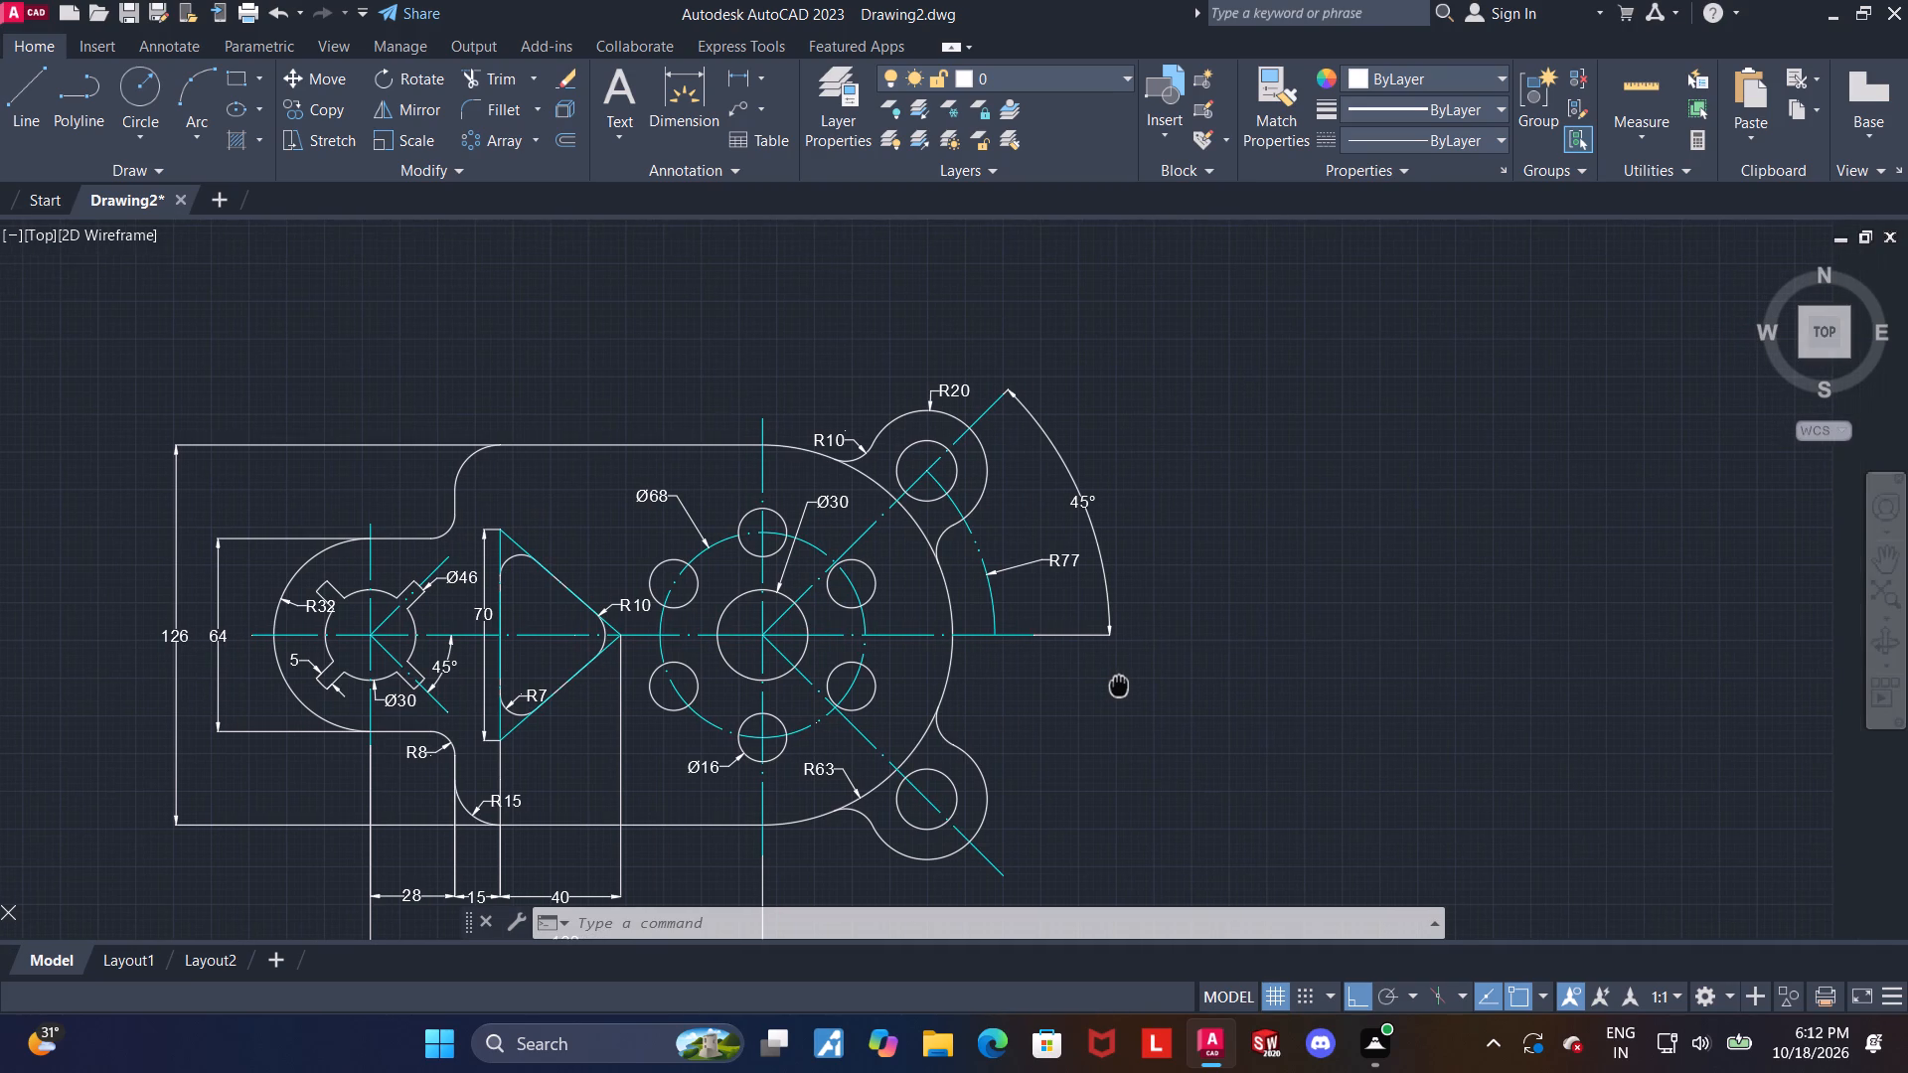
{"action": "middle_click_drag", "start_coordinate": [1119, 684], "coordinate": [1088, 703]}
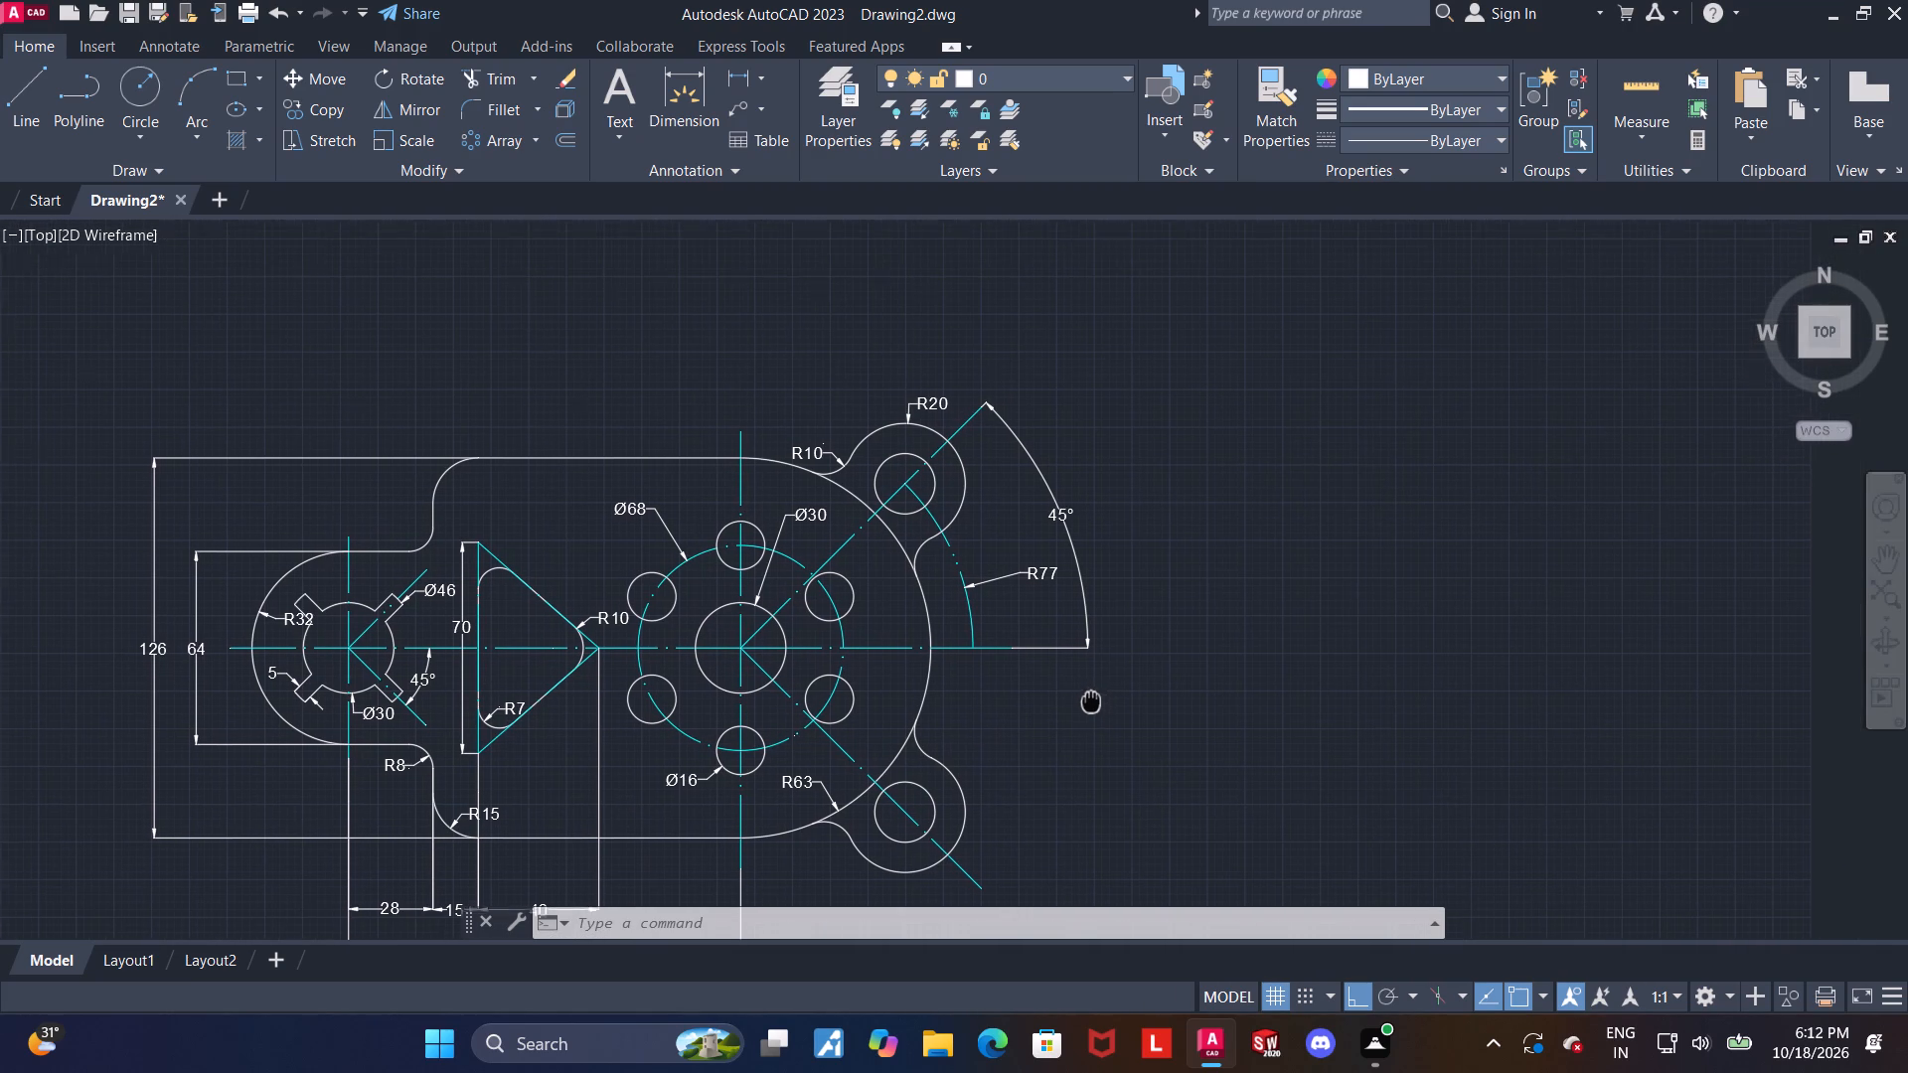
{"action": "middle_click_drag", "start_coordinate": [1088, 703], "coordinate": [1088, 704]}
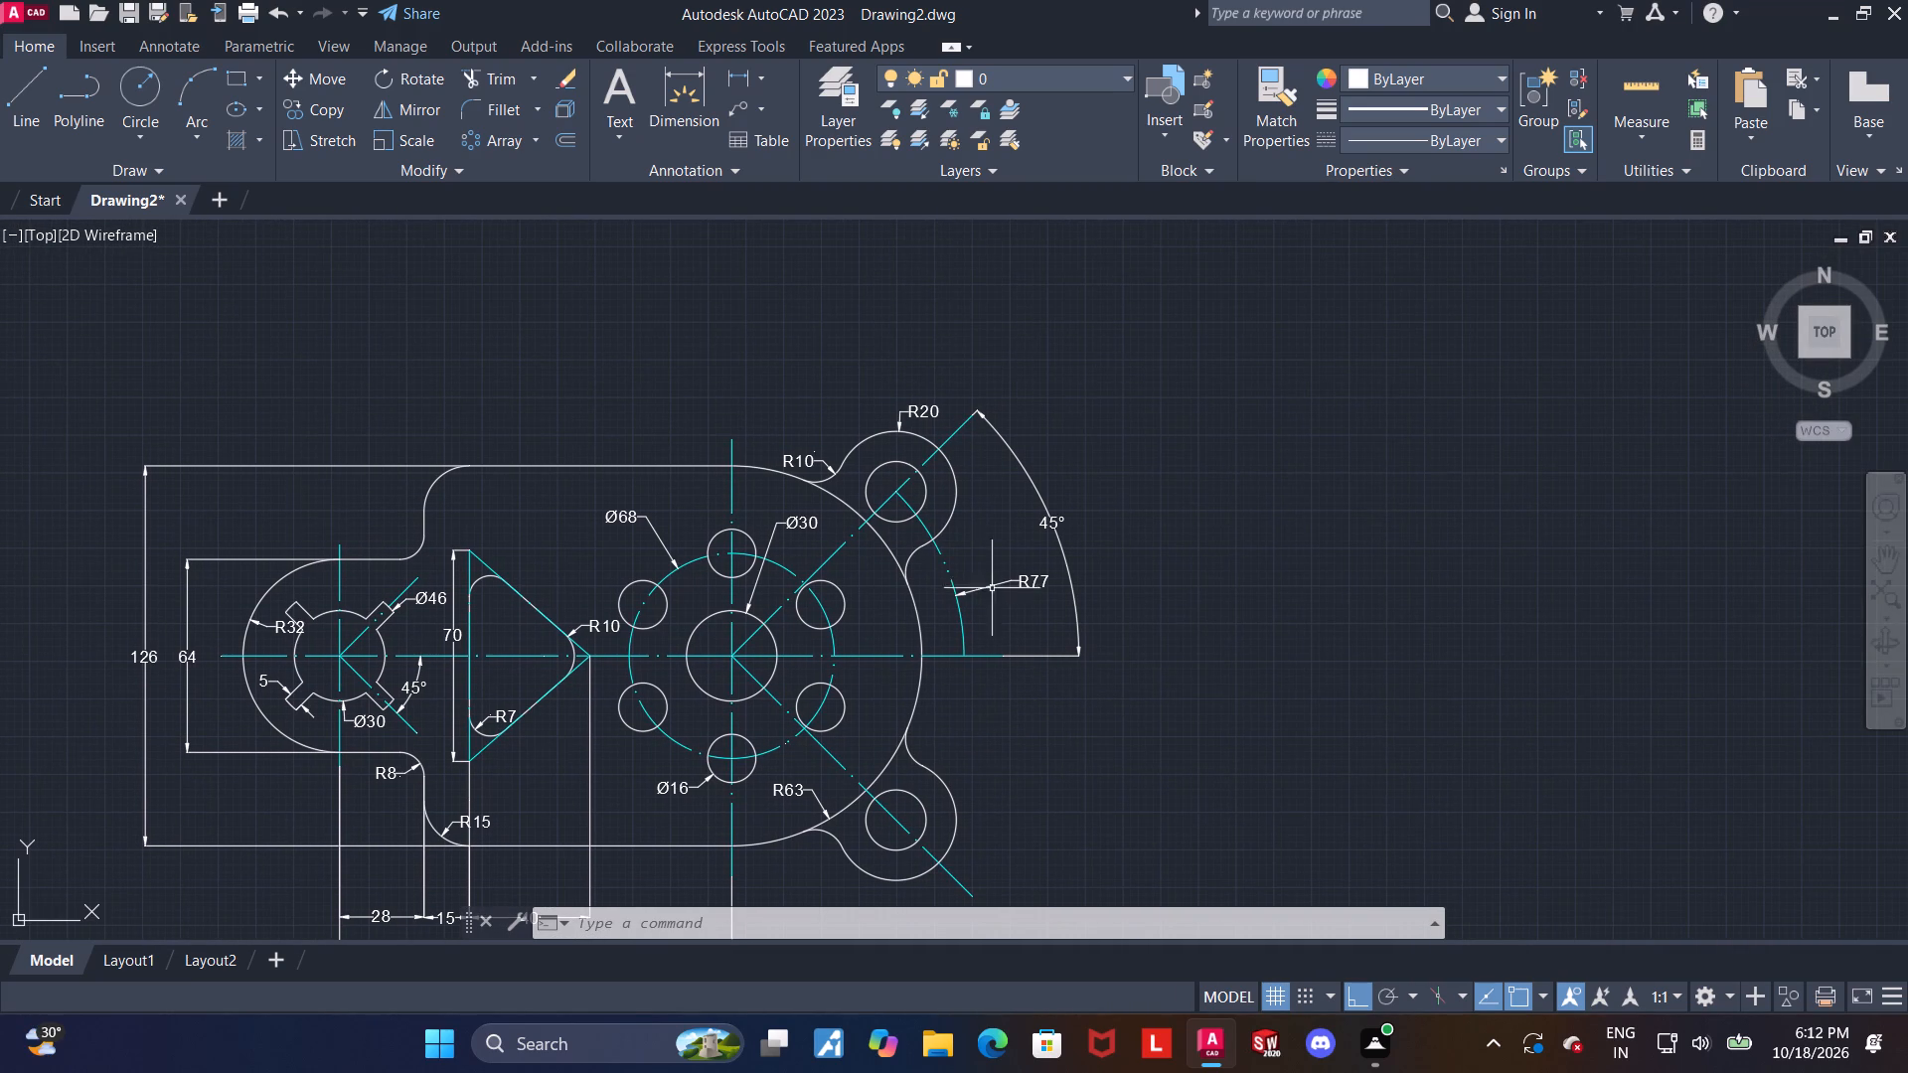
Move the R77 dimension text down to just above the horizontal centreline, close outside the lug's centreline arc.
{"action": "scroll", "coordinate": [951, 594], "scroll_direction": "up", "scroll_amount": 1}
{"action": "left_click", "coordinate": [1071, 573]}
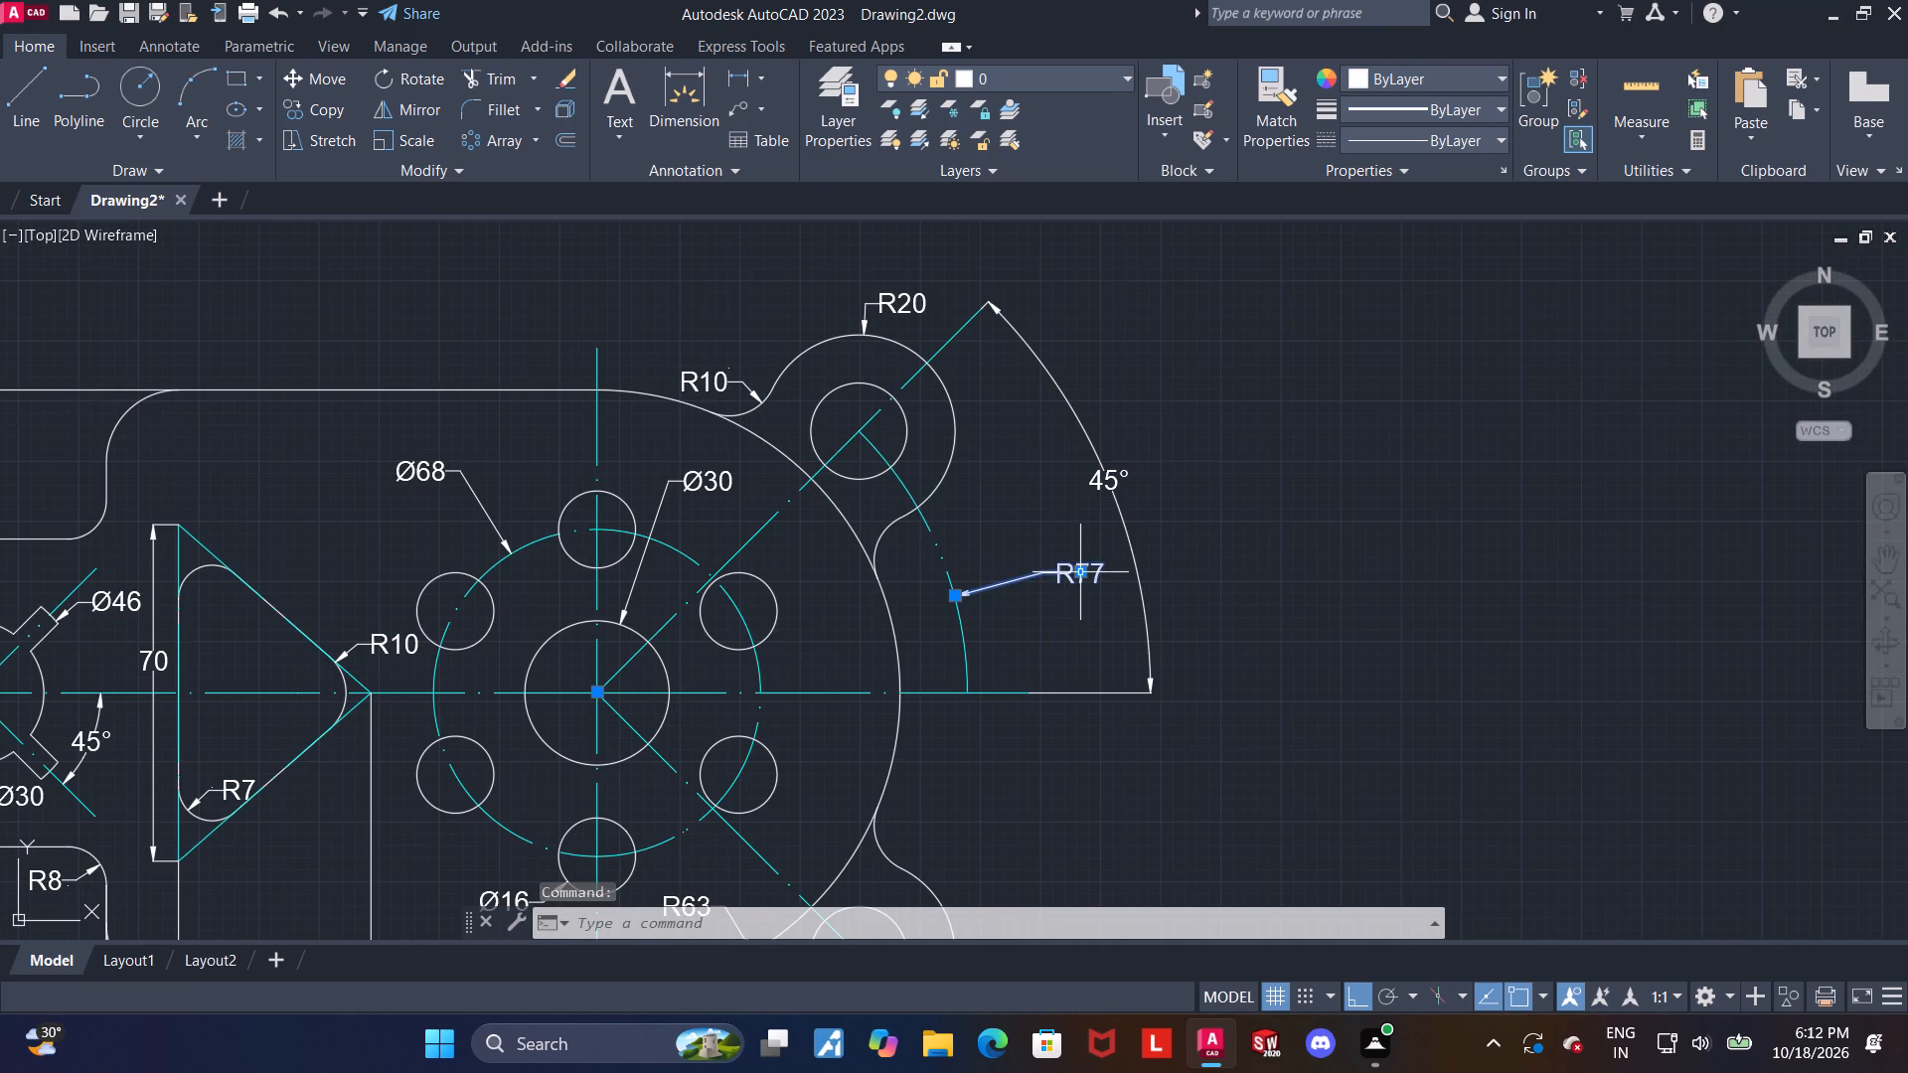
{"action": "left_click", "coordinate": [1078, 572]}
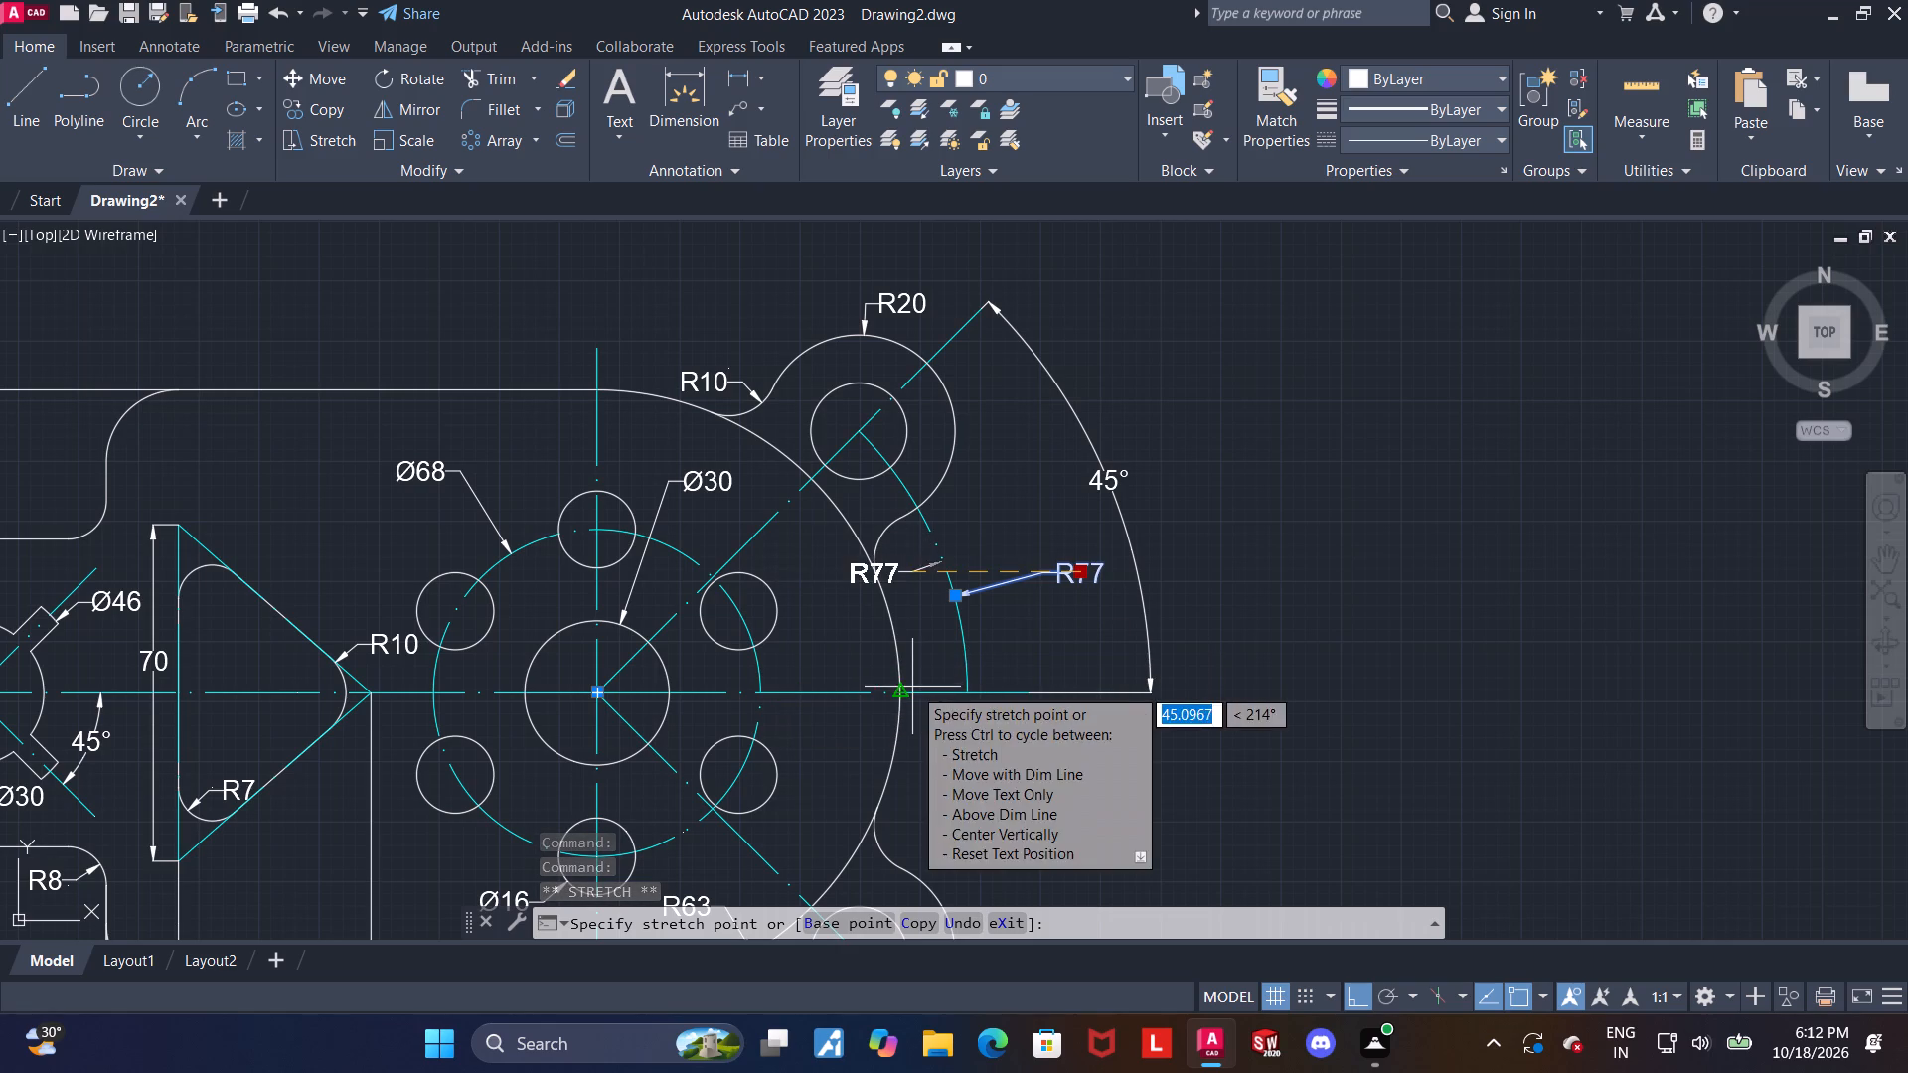
{"action": "left_click", "coordinate": [1011, 650]}
{"action": "key", "text": "Escape"}
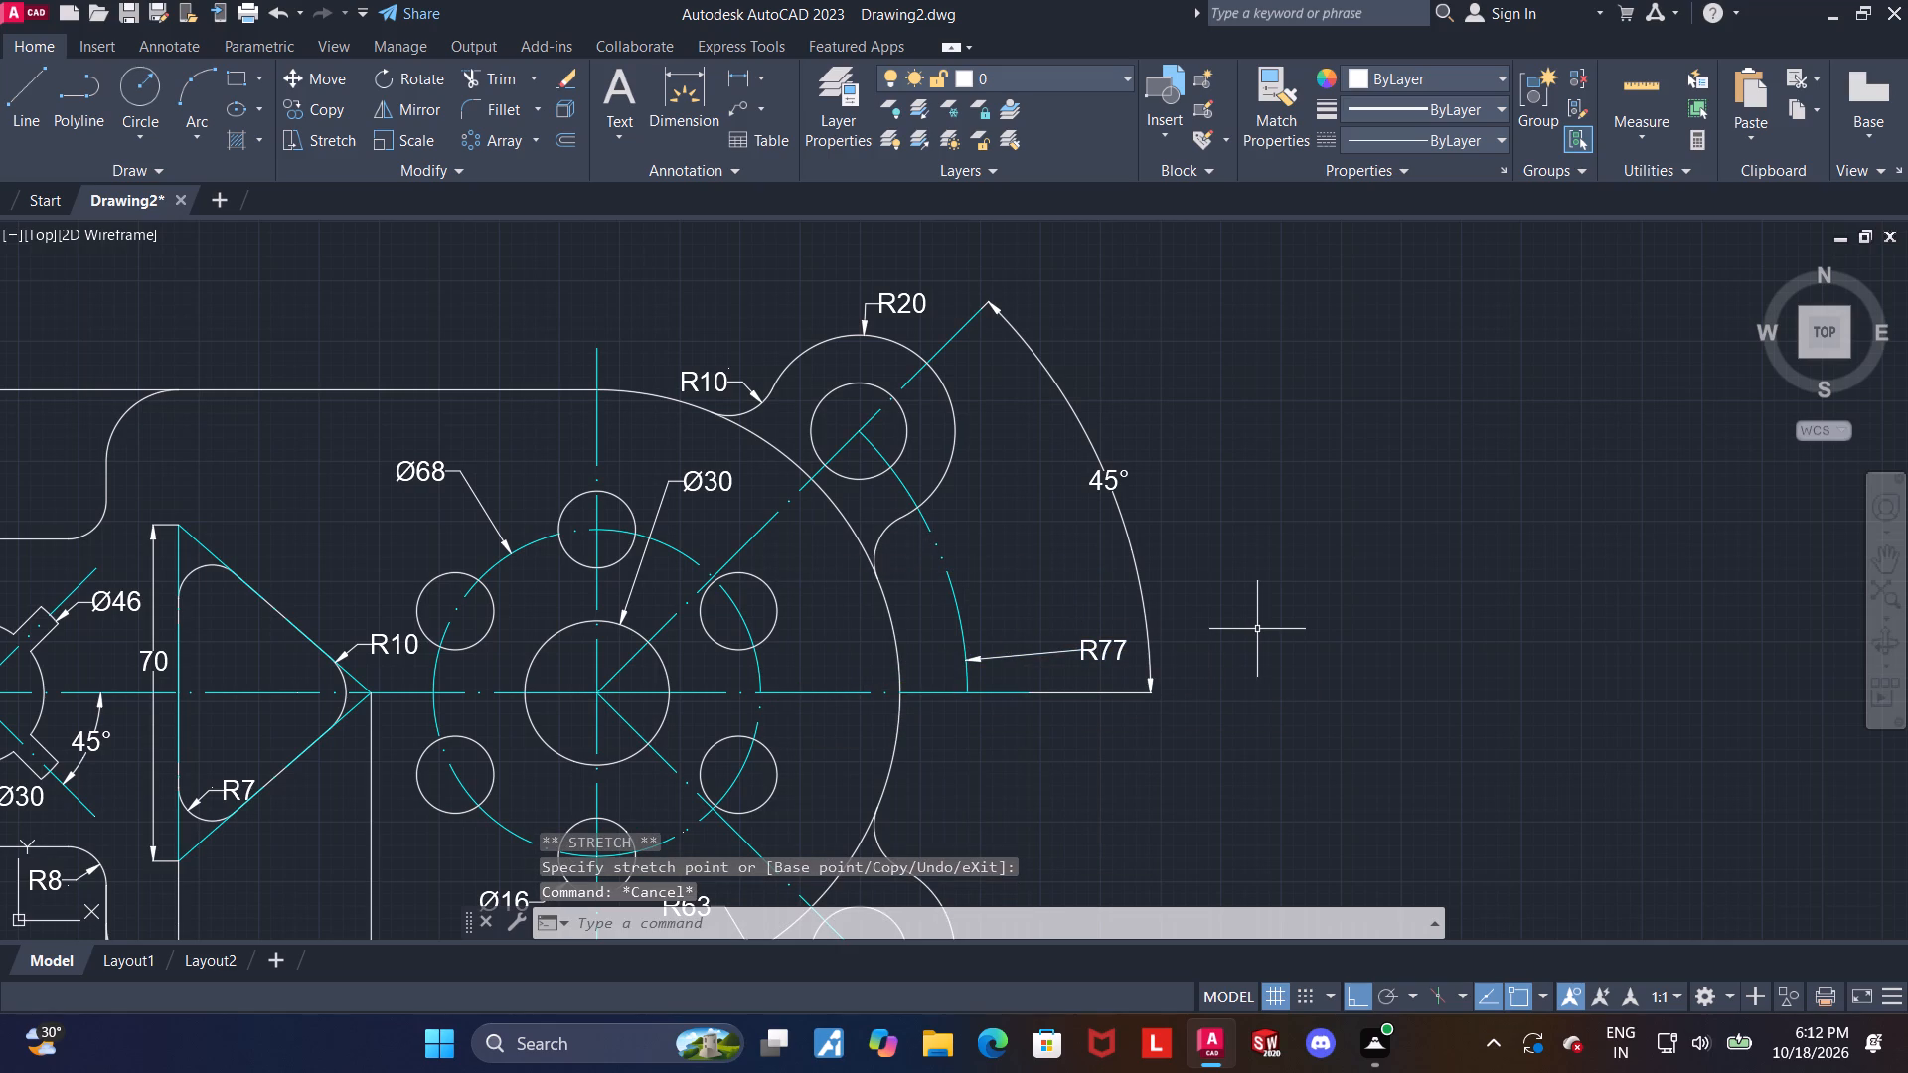
{"action": "key", "text": "Escape"}
{"action": "scroll", "coordinate": [1129, 646], "scroll_direction": "down", "scroll_amount": 3}
{"action": "scroll", "coordinate": [1103, 651], "scroll_direction": "up", "scroll_amount": 3}
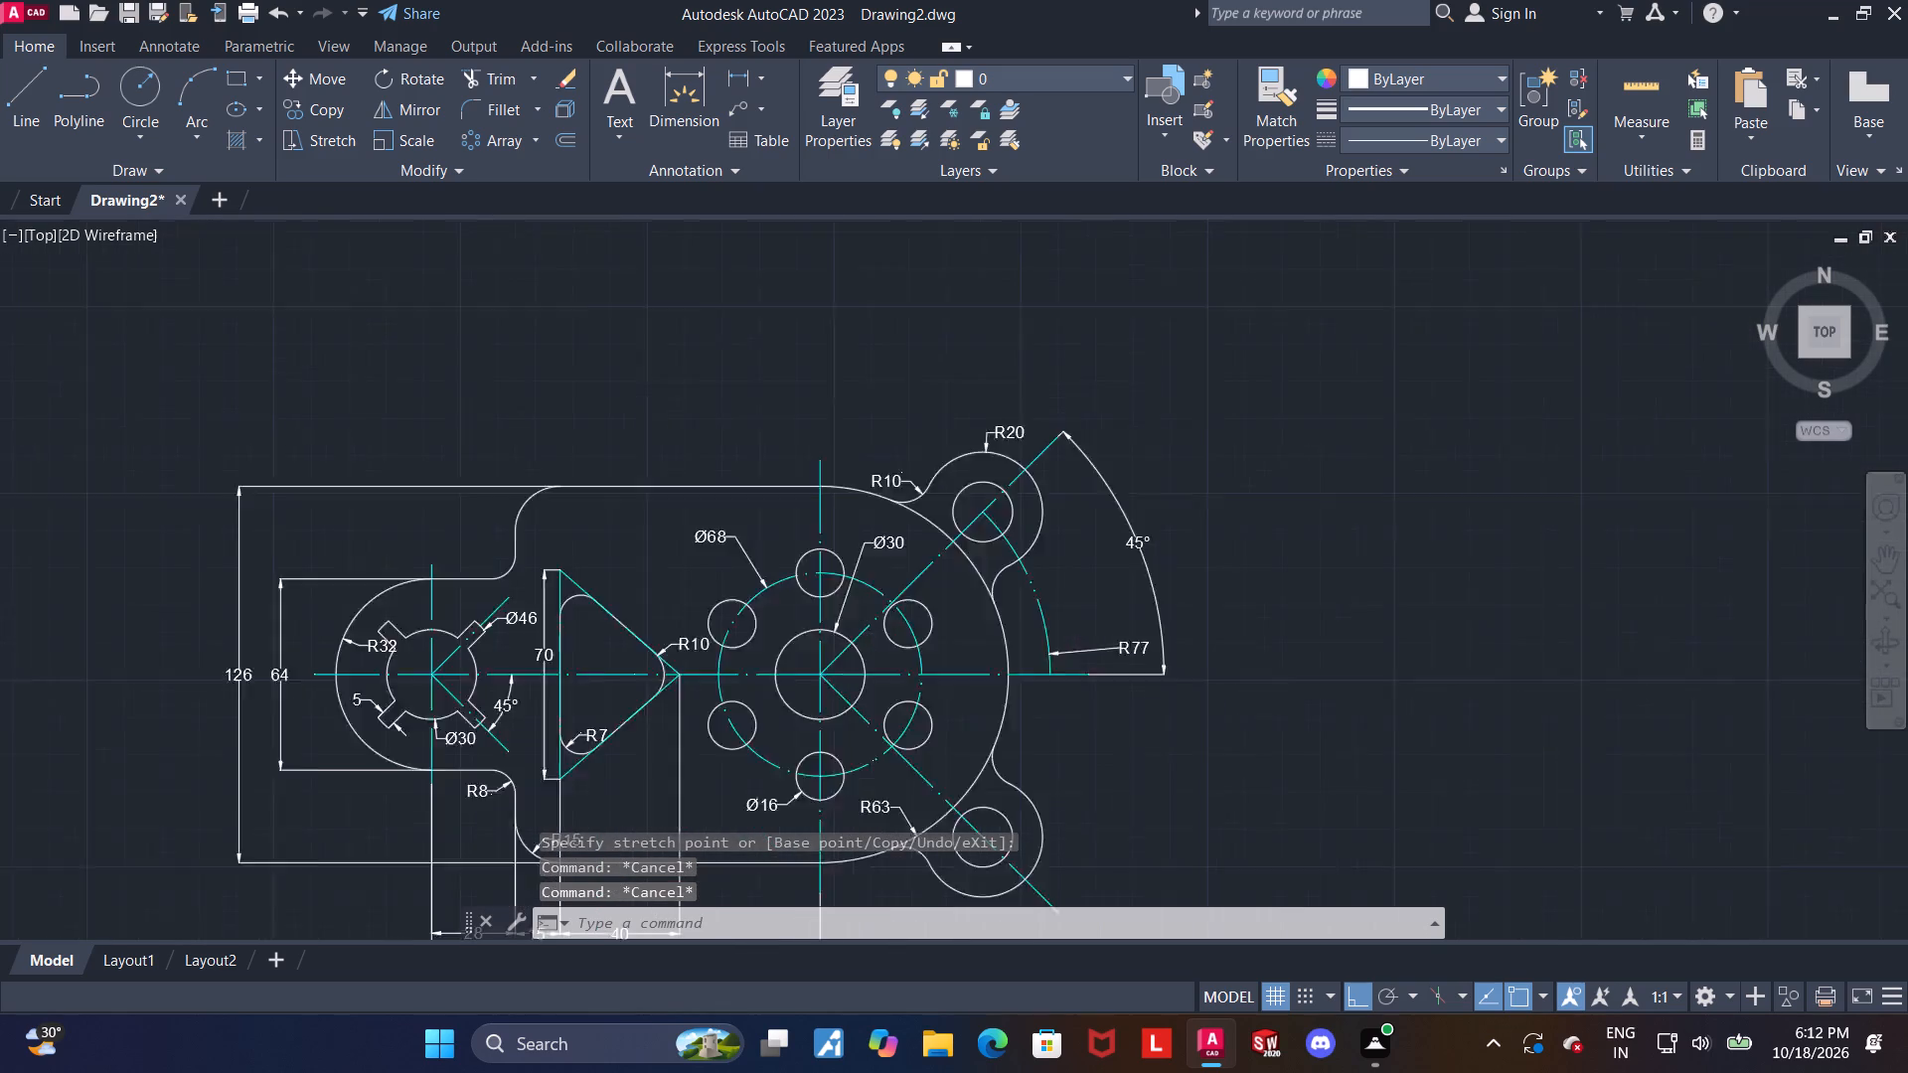
{"action": "scroll", "coordinate": [1103, 651], "scroll_direction": "up", "scroll_amount": 1}
{"action": "left_click", "coordinate": [1151, 648]}
{"action": "left_click", "coordinate": [1141, 645]}
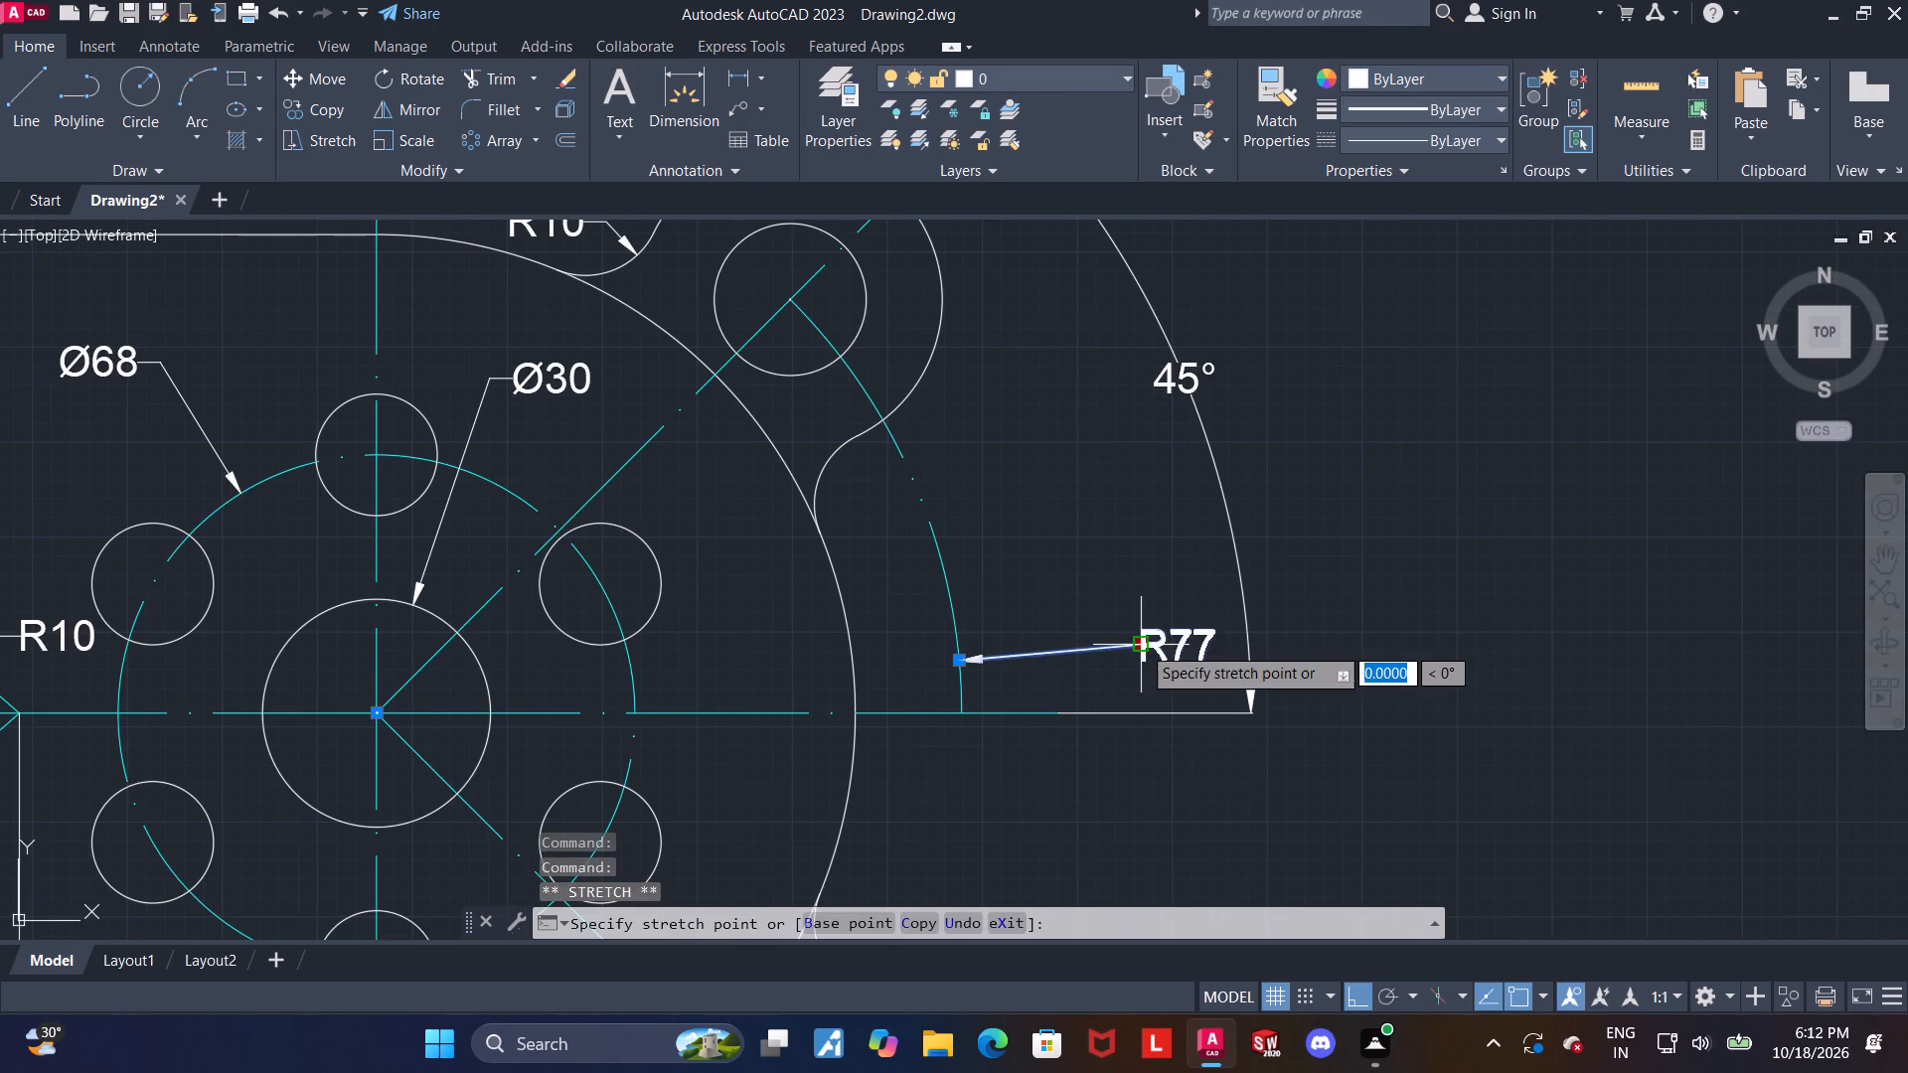
{"action": "left_click", "coordinate": [1037, 654]}
{"action": "key", "text": "Escape"}
Pull the upper lug's 45° angular dimension slightly inward, closer to the part.
{"action": "left_click", "coordinate": [1186, 380]}
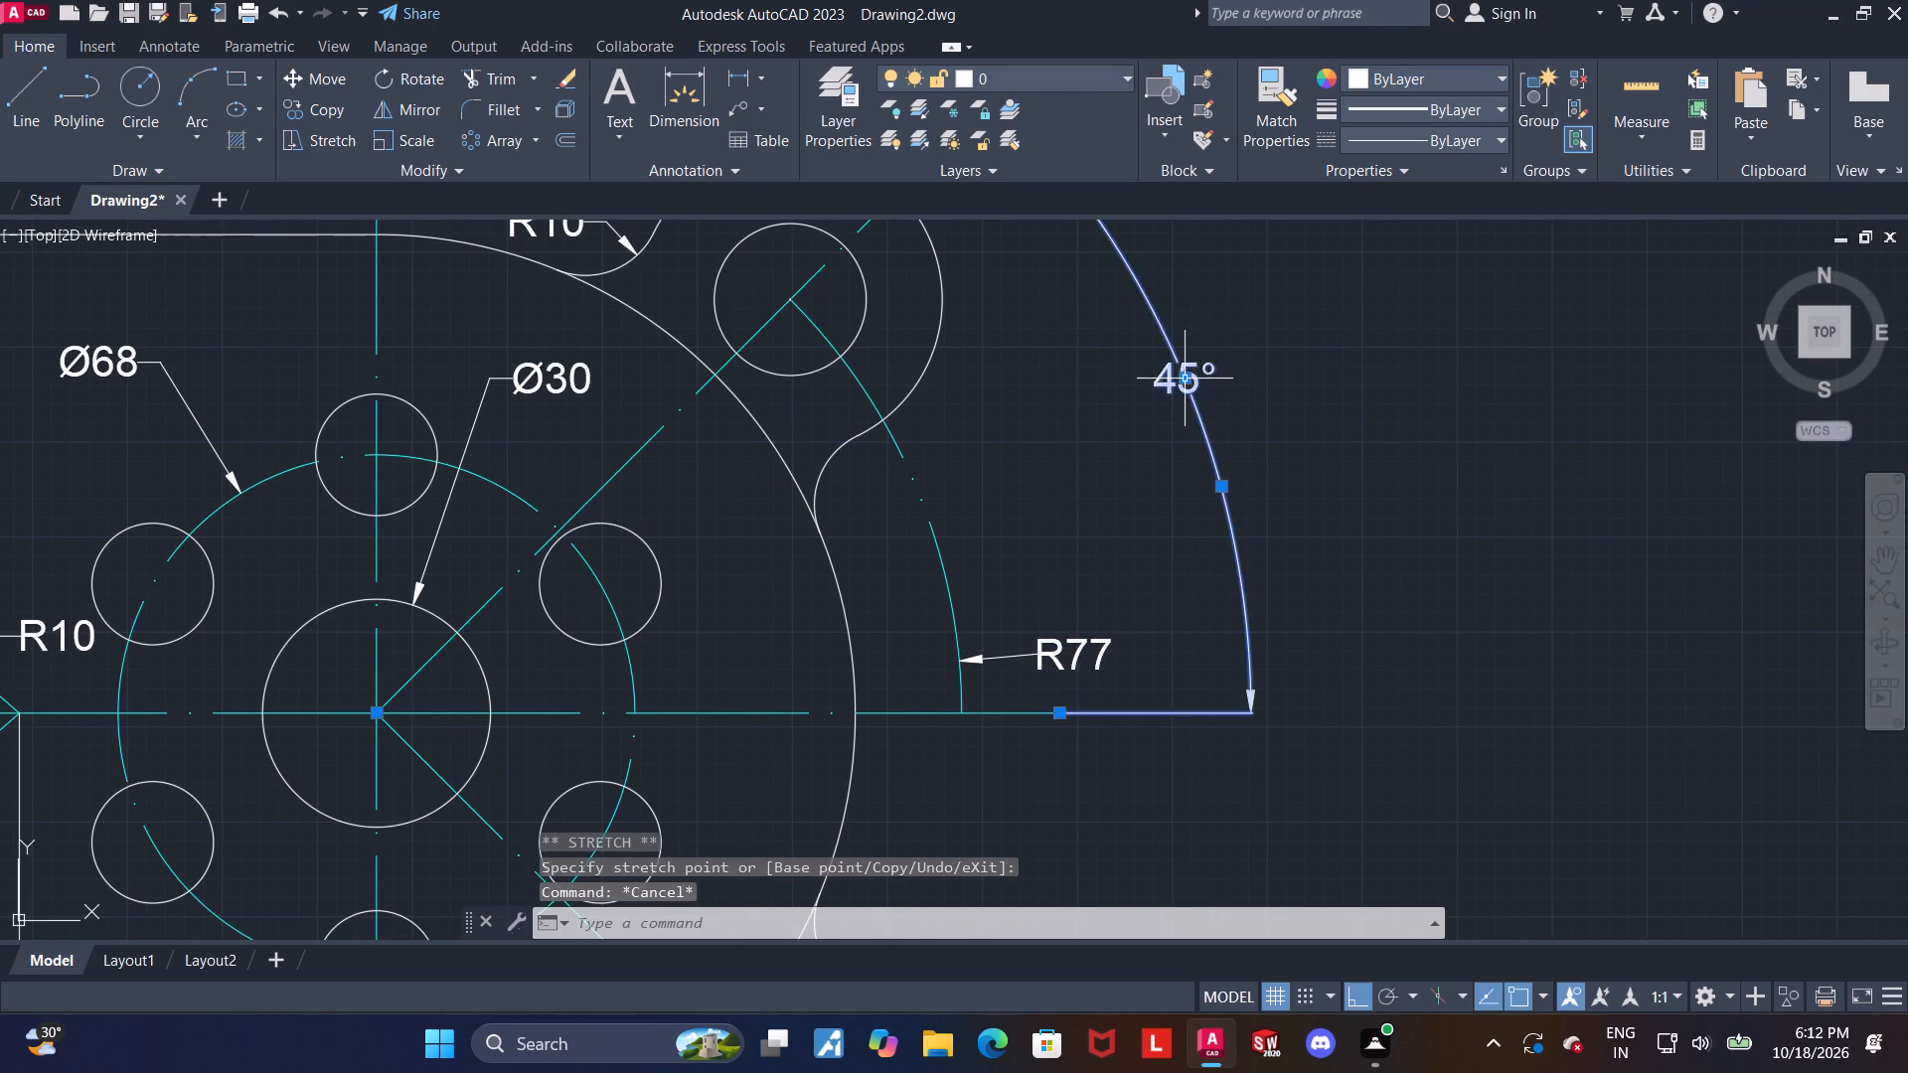
{"action": "scroll", "coordinate": [1192, 403], "scroll_direction": "down", "scroll_amount": 3}
{"action": "scroll", "coordinate": [1189, 382], "scroll_direction": "up", "scroll_amount": 2}
{"action": "left_click", "coordinate": [1187, 427]}
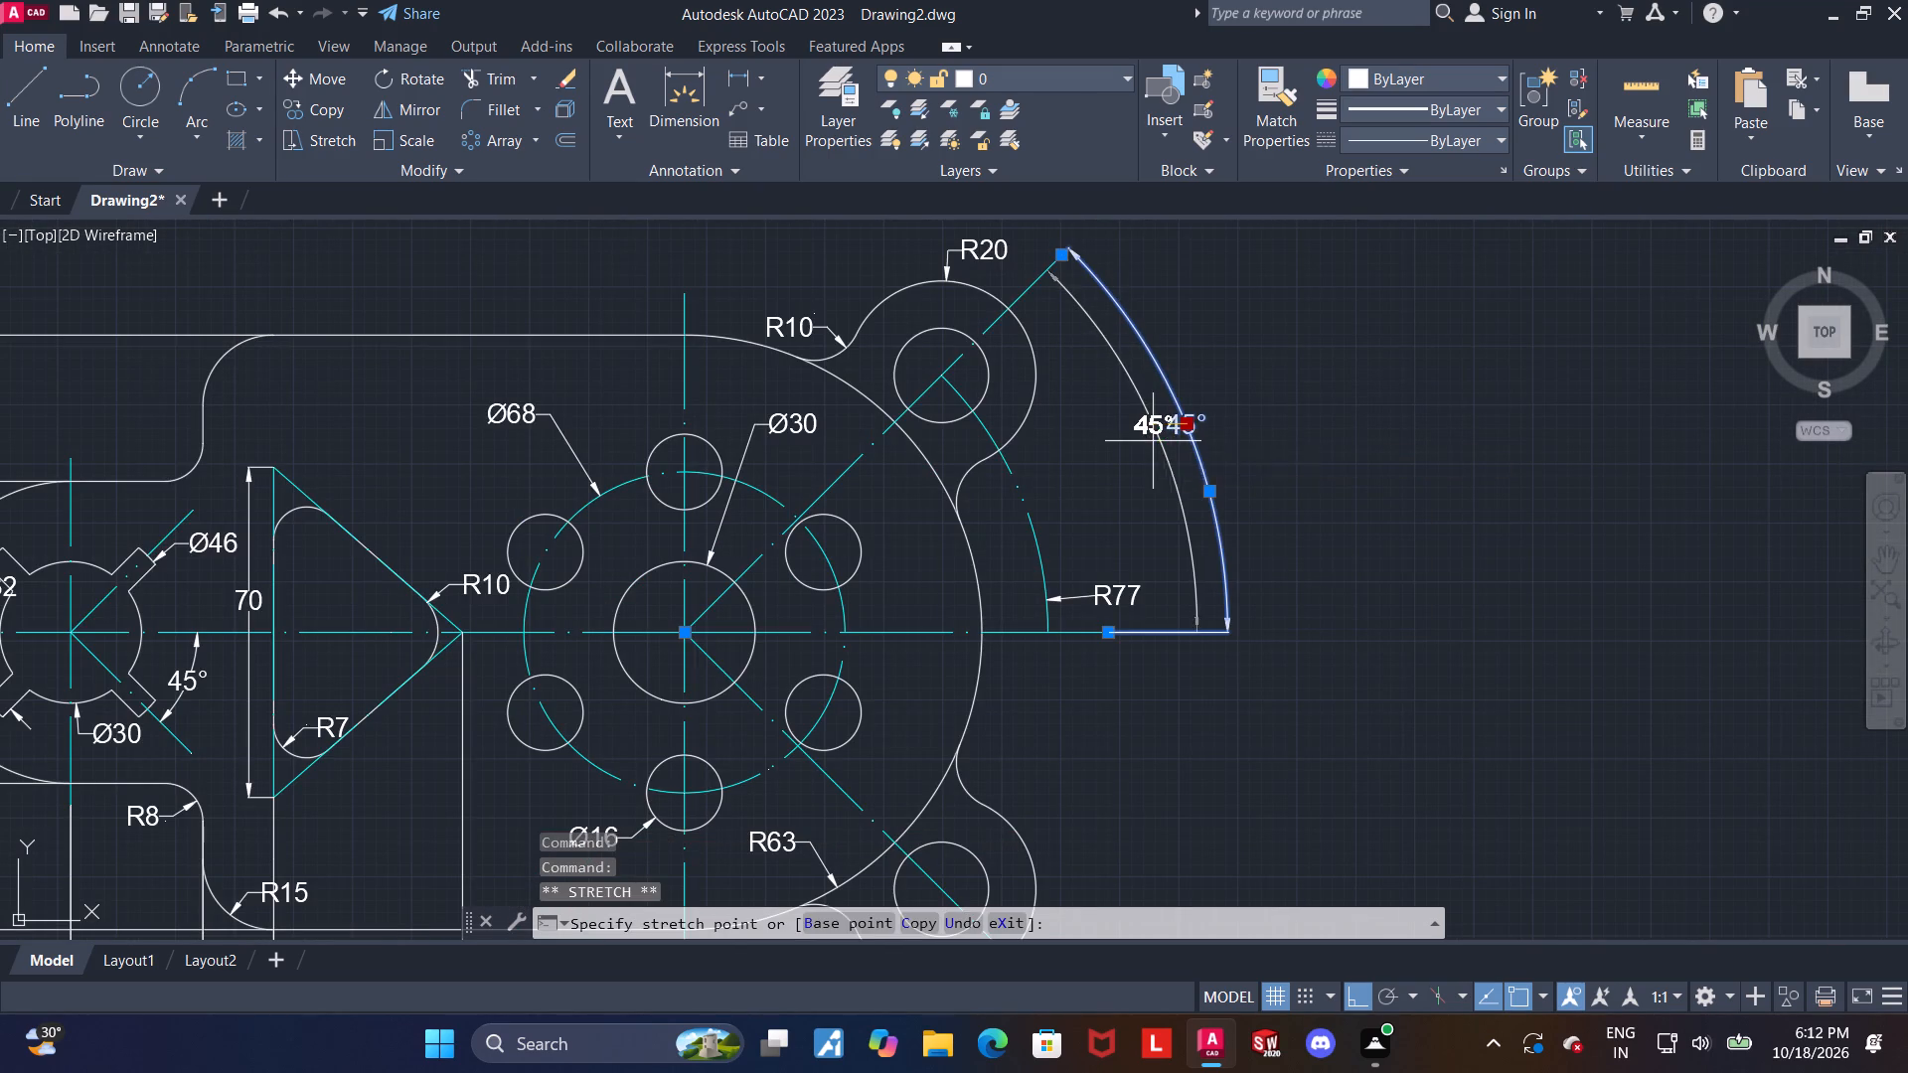
{"action": "left_click", "coordinate": [1149, 443]}
{"action": "key", "text": "Escape"}
Add a diameter dimension to the lower lug's hole, placing its text outside the outline at the lug's lower left.
{"action": "scroll", "coordinate": [1250, 449], "scroll_direction": "down", "scroll_amount": 1}
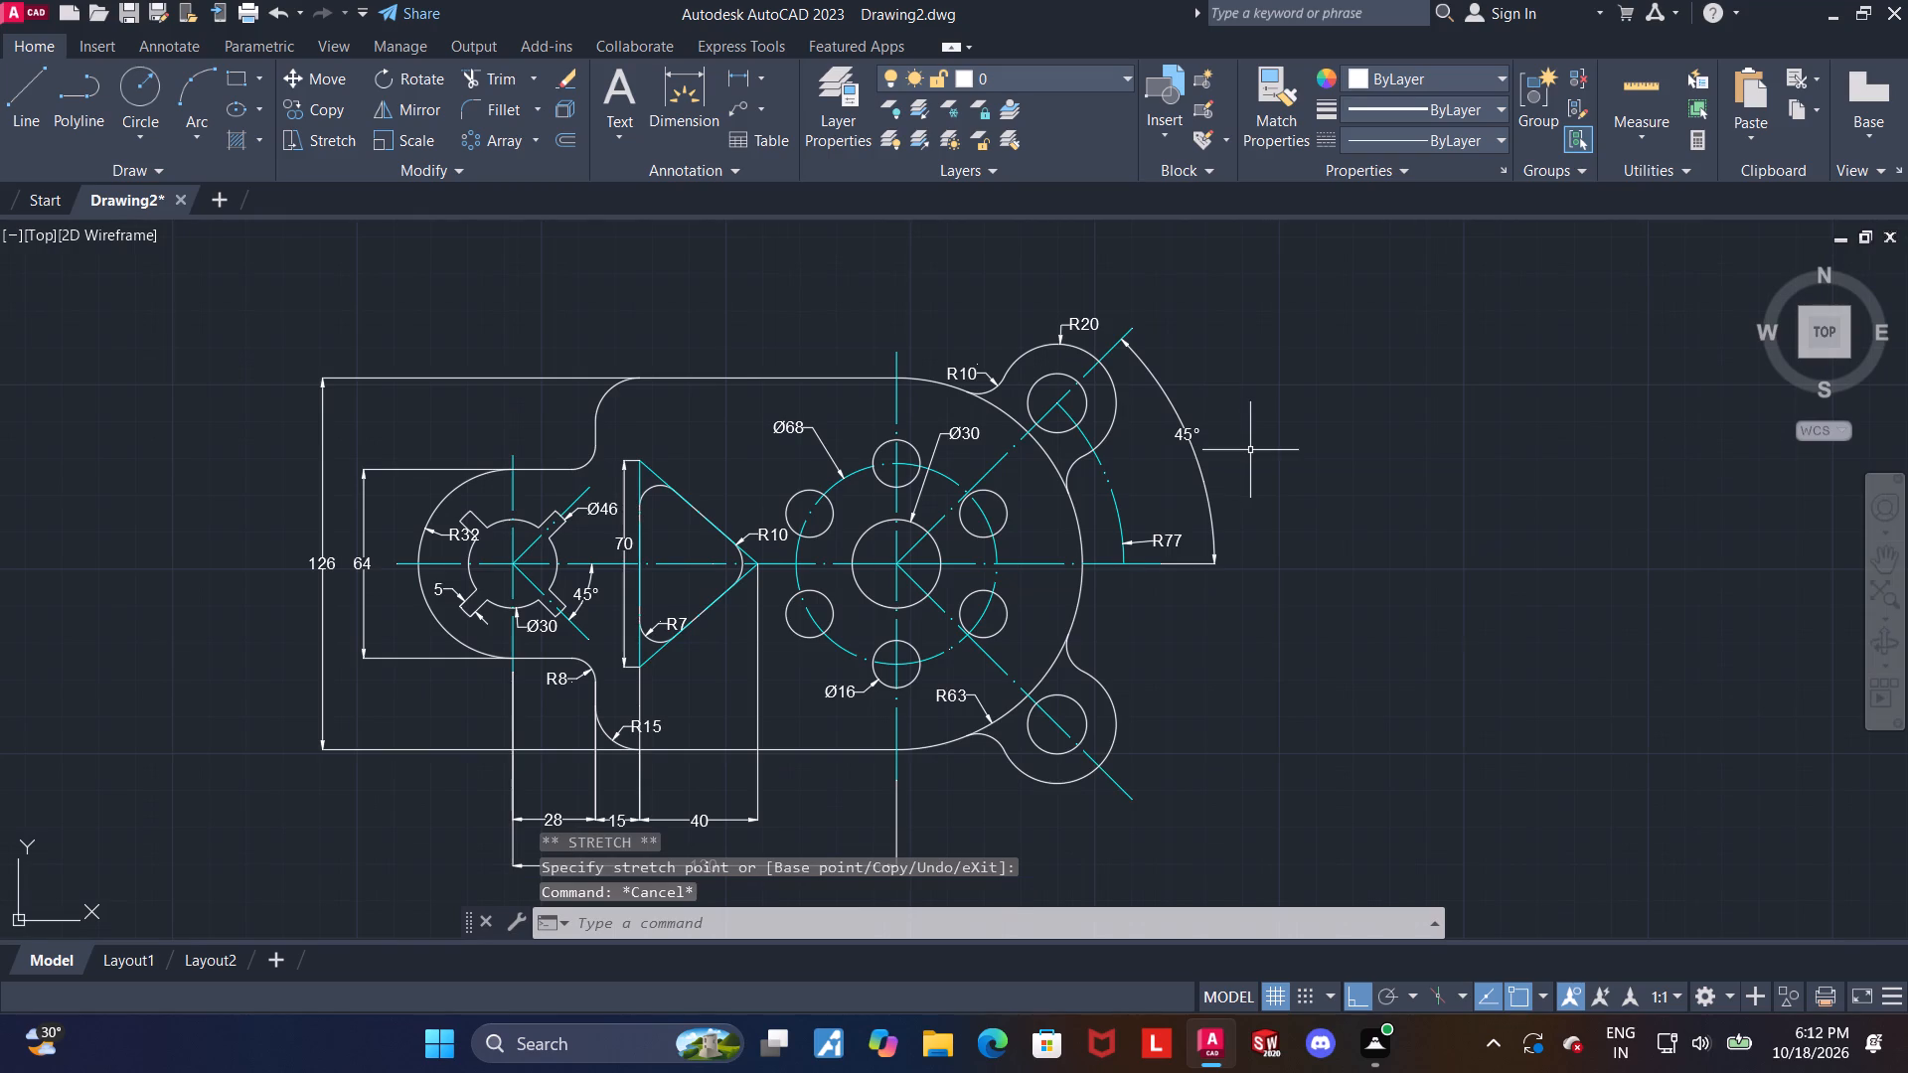
{"action": "middle_click_drag", "start_coordinate": [1250, 453], "coordinate": [1171, 461]}
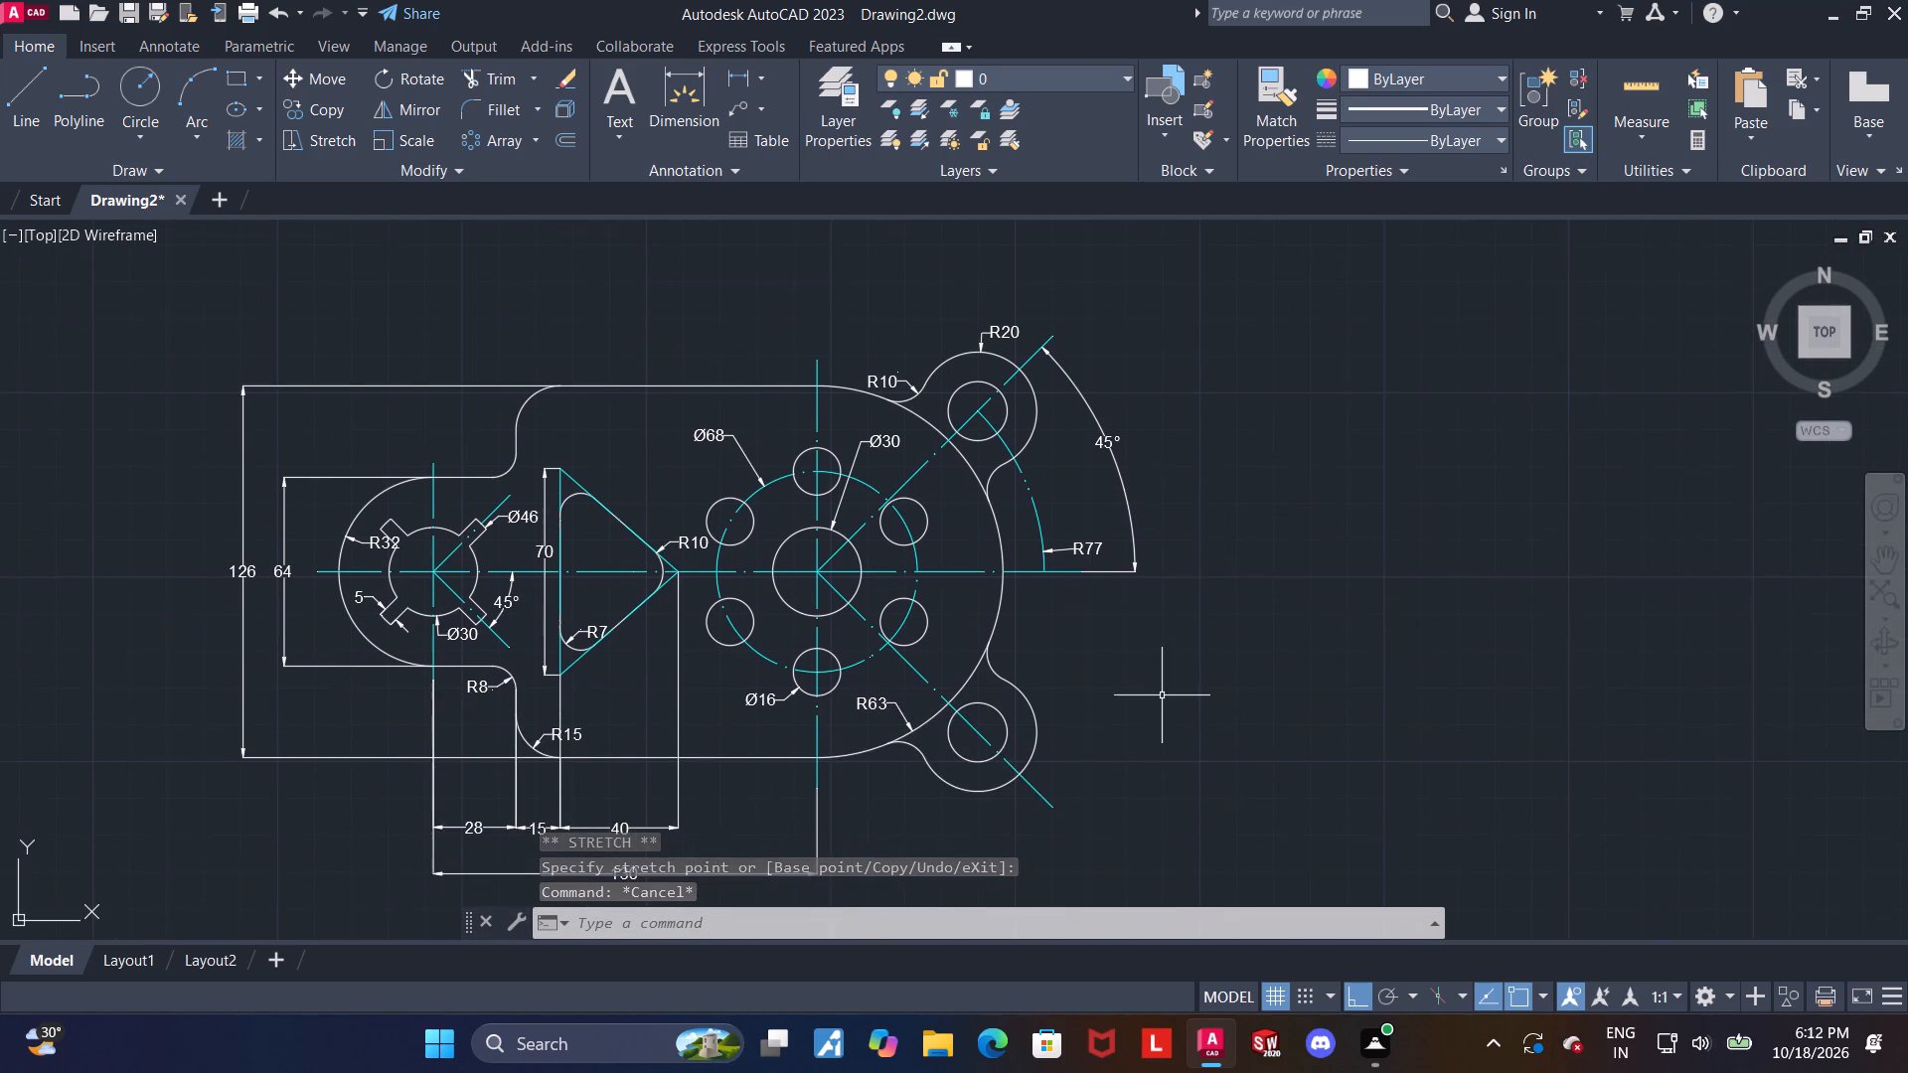
{"action": "middle_click_drag", "start_coordinate": [1156, 695], "coordinate": [1180, 571]}
{"action": "scroll", "coordinate": [944, 708], "scroll_direction": "up", "scroll_amount": 1}
{"action": "scroll", "coordinate": [949, 703], "scroll_direction": "down", "scroll_amount": 2}
{"action": "scroll", "coordinate": [956, 690], "scroll_direction": "up", "scroll_amount": 2}
{"action": "left_click", "coordinate": [677, 97]}
{"action": "scroll", "coordinate": [978, 676], "scroll_direction": "up", "scroll_amount": 2}
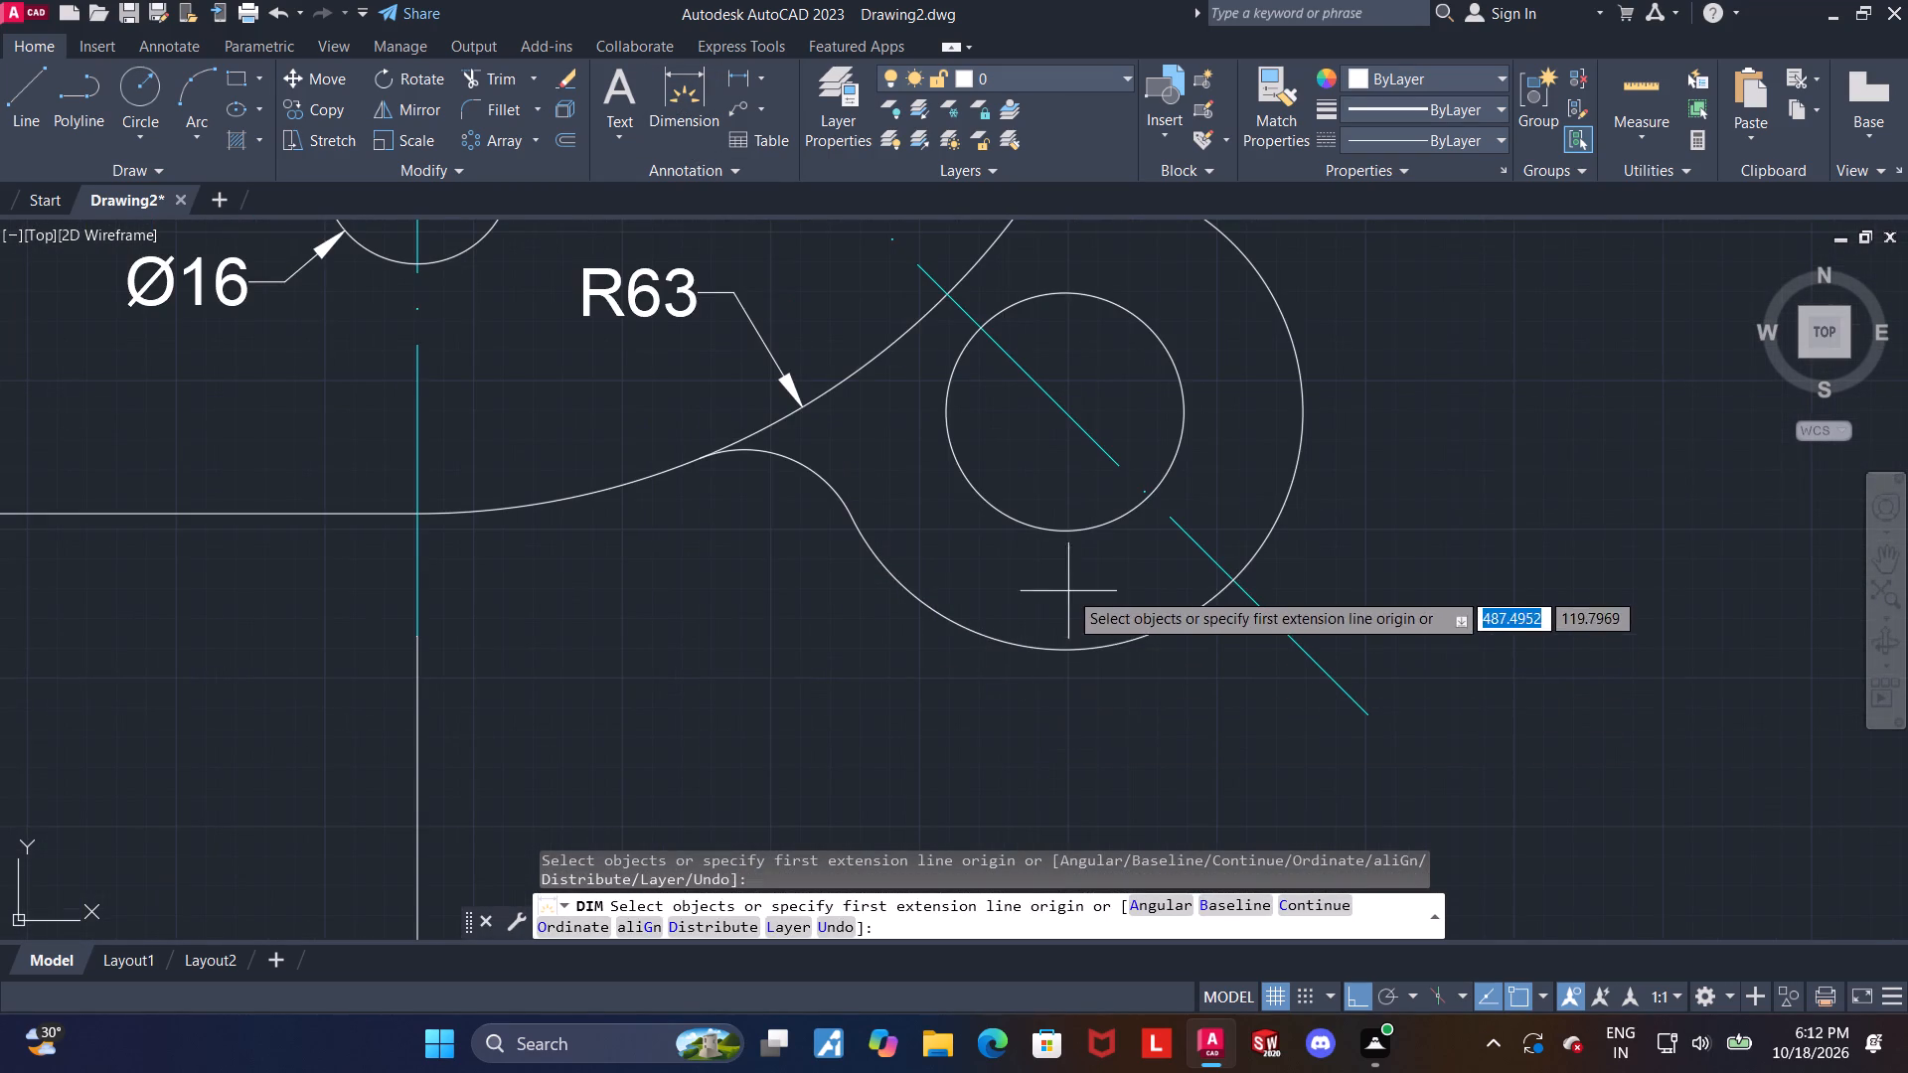
{"action": "left_click", "coordinate": [1020, 524]}
{"action": "scroll", "coordinate": [1020, 531], "scroll_direction": "down", "scroll_amount": 1}
{"action": "left_click", "coordinate": [973, 643]}
{"action": "key", "text": "Escape"}
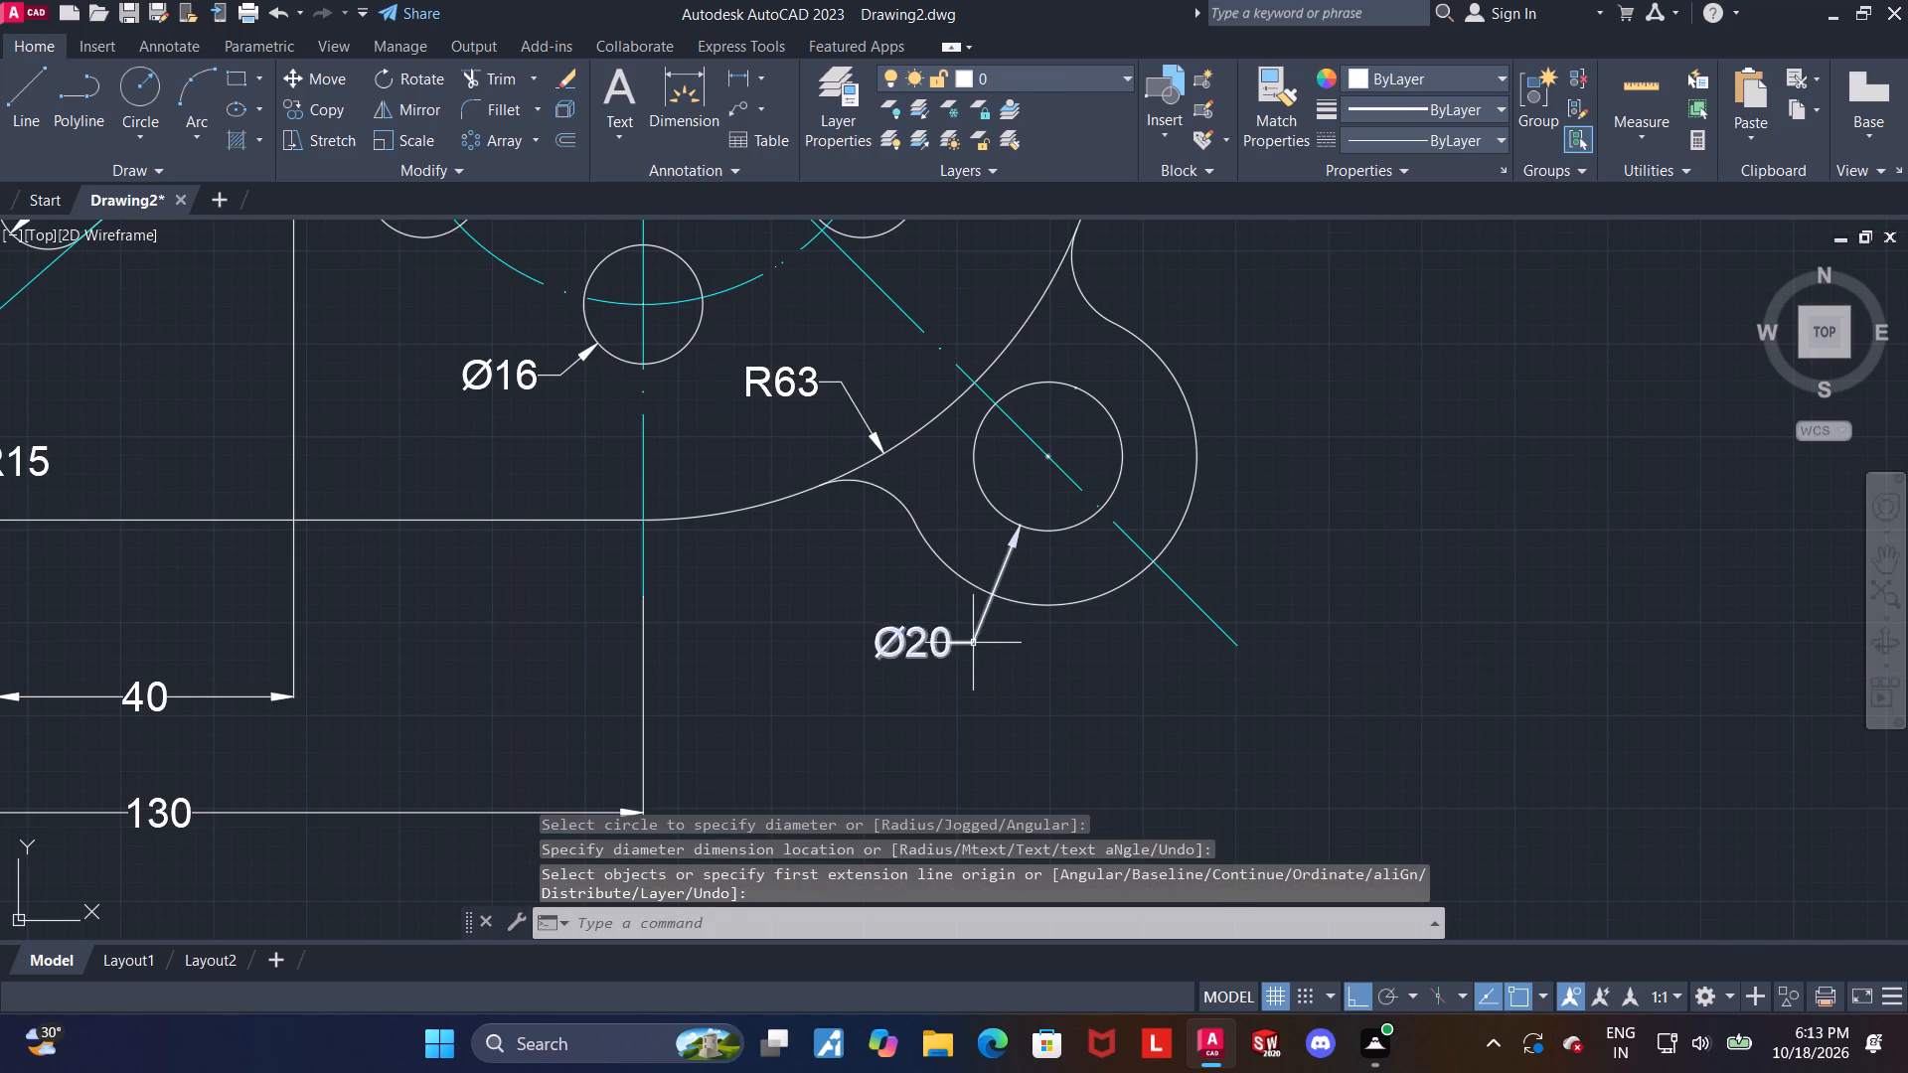
Inspect the whole dimensioned part for completeness and dimension placement.
{"action": "scroll", "coordinate": [973, 643], "scroll_direction": "down", "scroll_amount": 1}
{"action": "scroll", "coordinate": [1247, 584], "scroll_direction": "down", "scroll_amount": 1}
{"action": "middle_click_drag", "start_coordinate": [1248, 582], "coordinate": [1262, 630]}
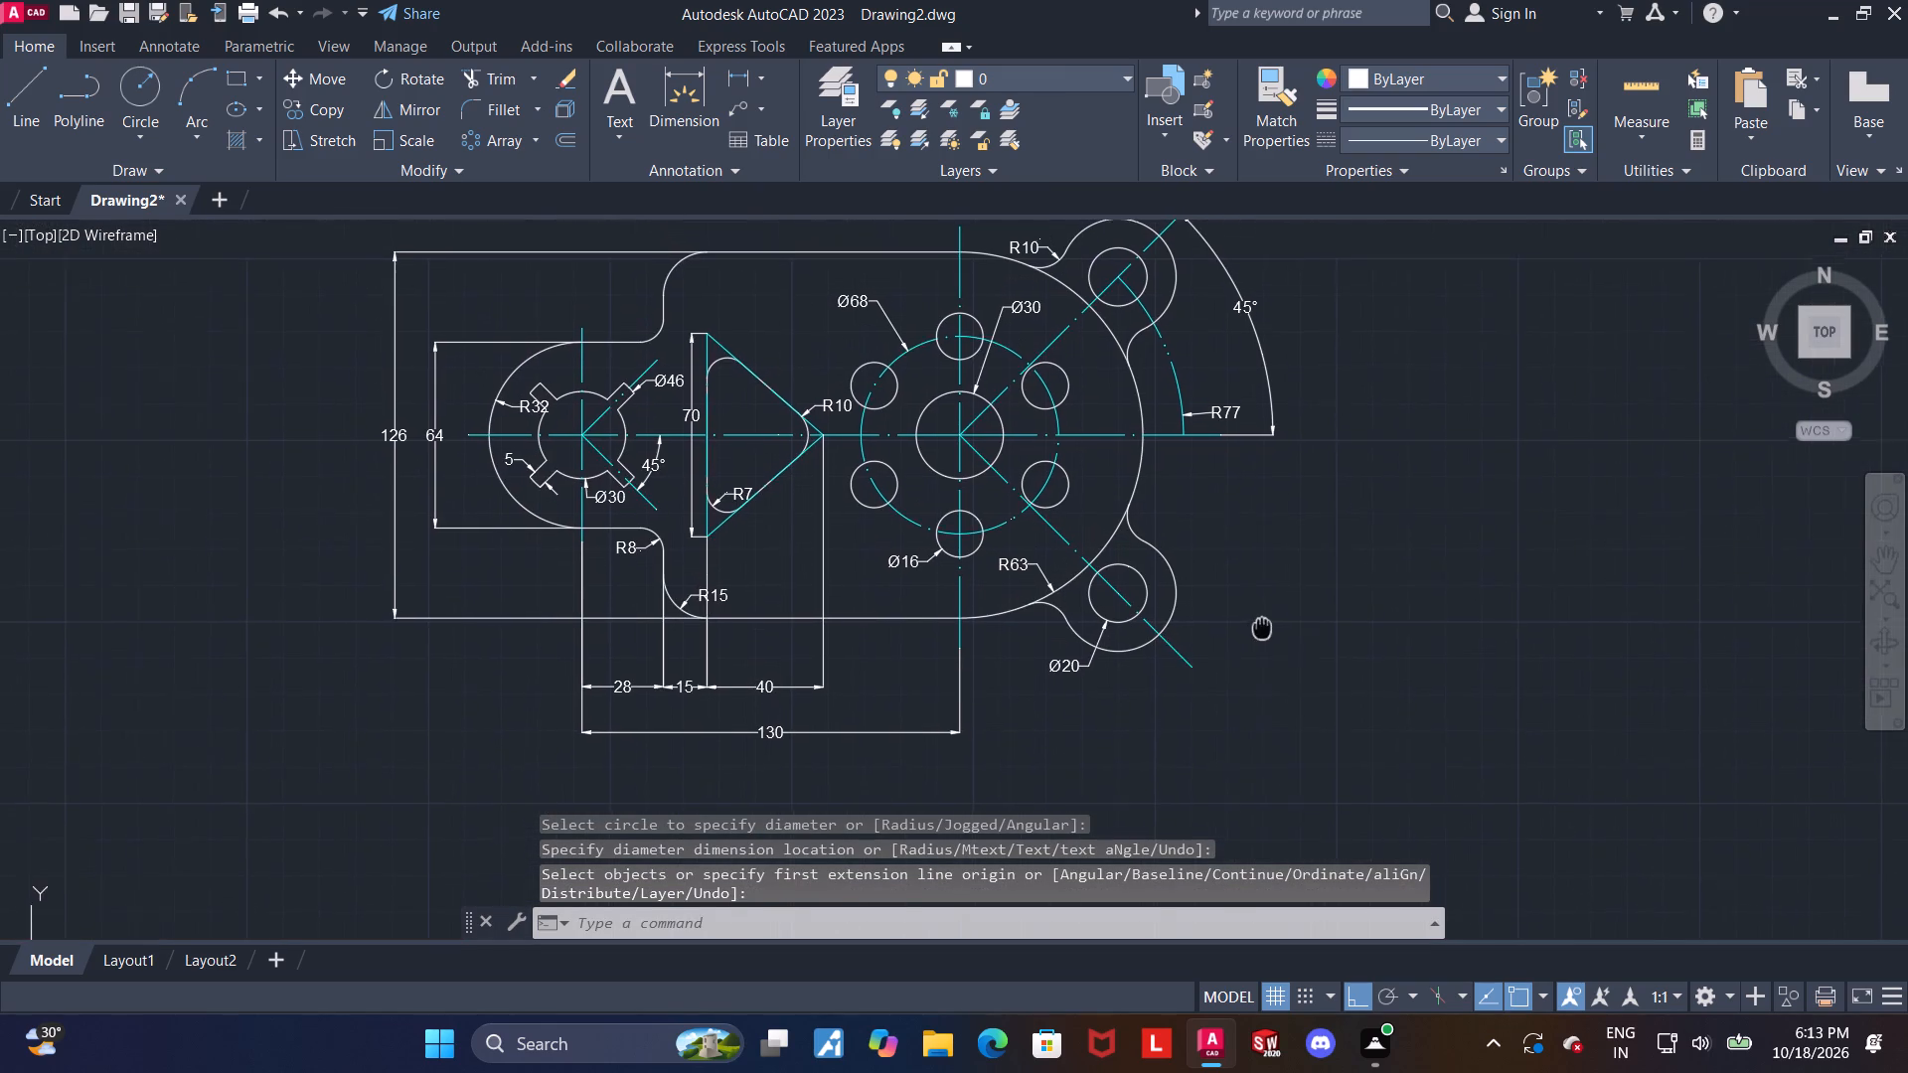
{"action": "middle_click_drag", "start_coordinate": [1262, 630], "coordinate": [1263, 633]}
{"action": "middle_click_drag", "start_coordinate": [1261, 594], "coordinate": [1264, 644]}
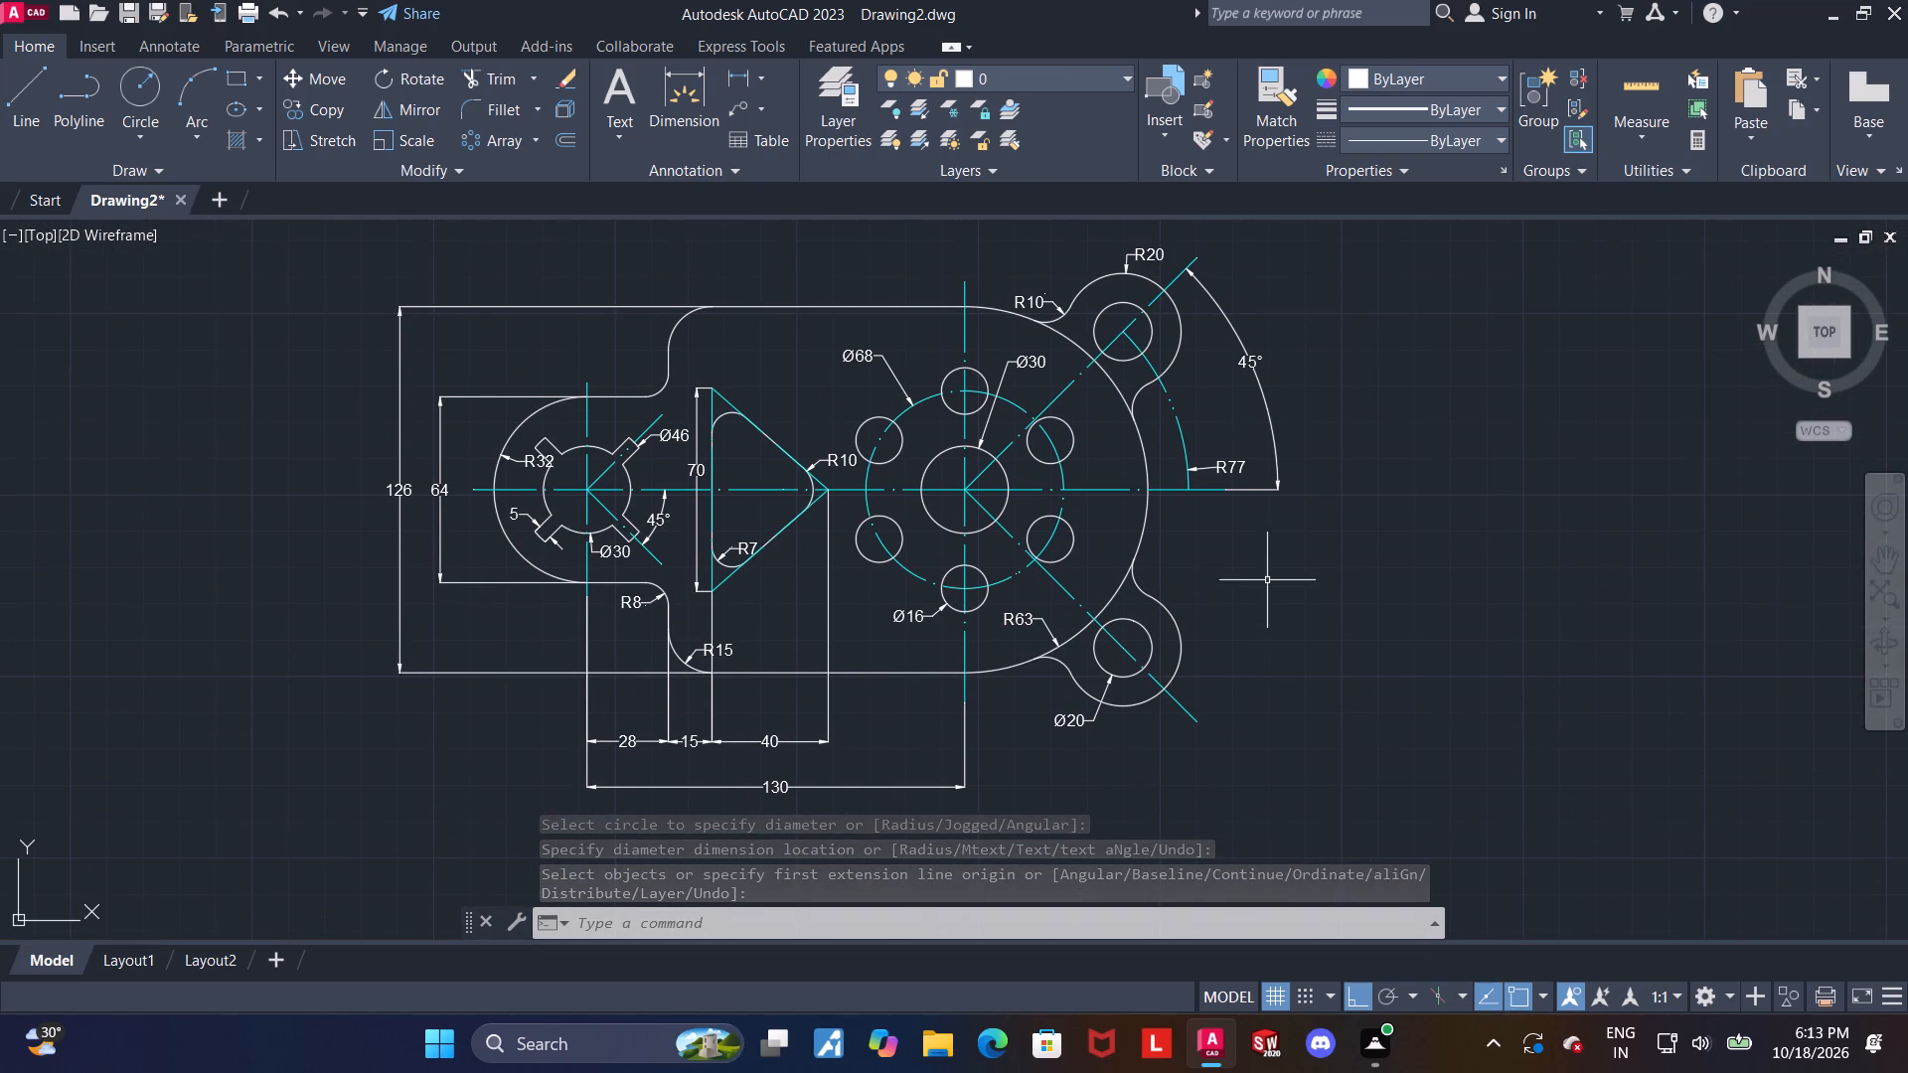
{"action": "middle_click_drag", "start_coordinate": [1270, 591], "coordinate": [1274, 622]}
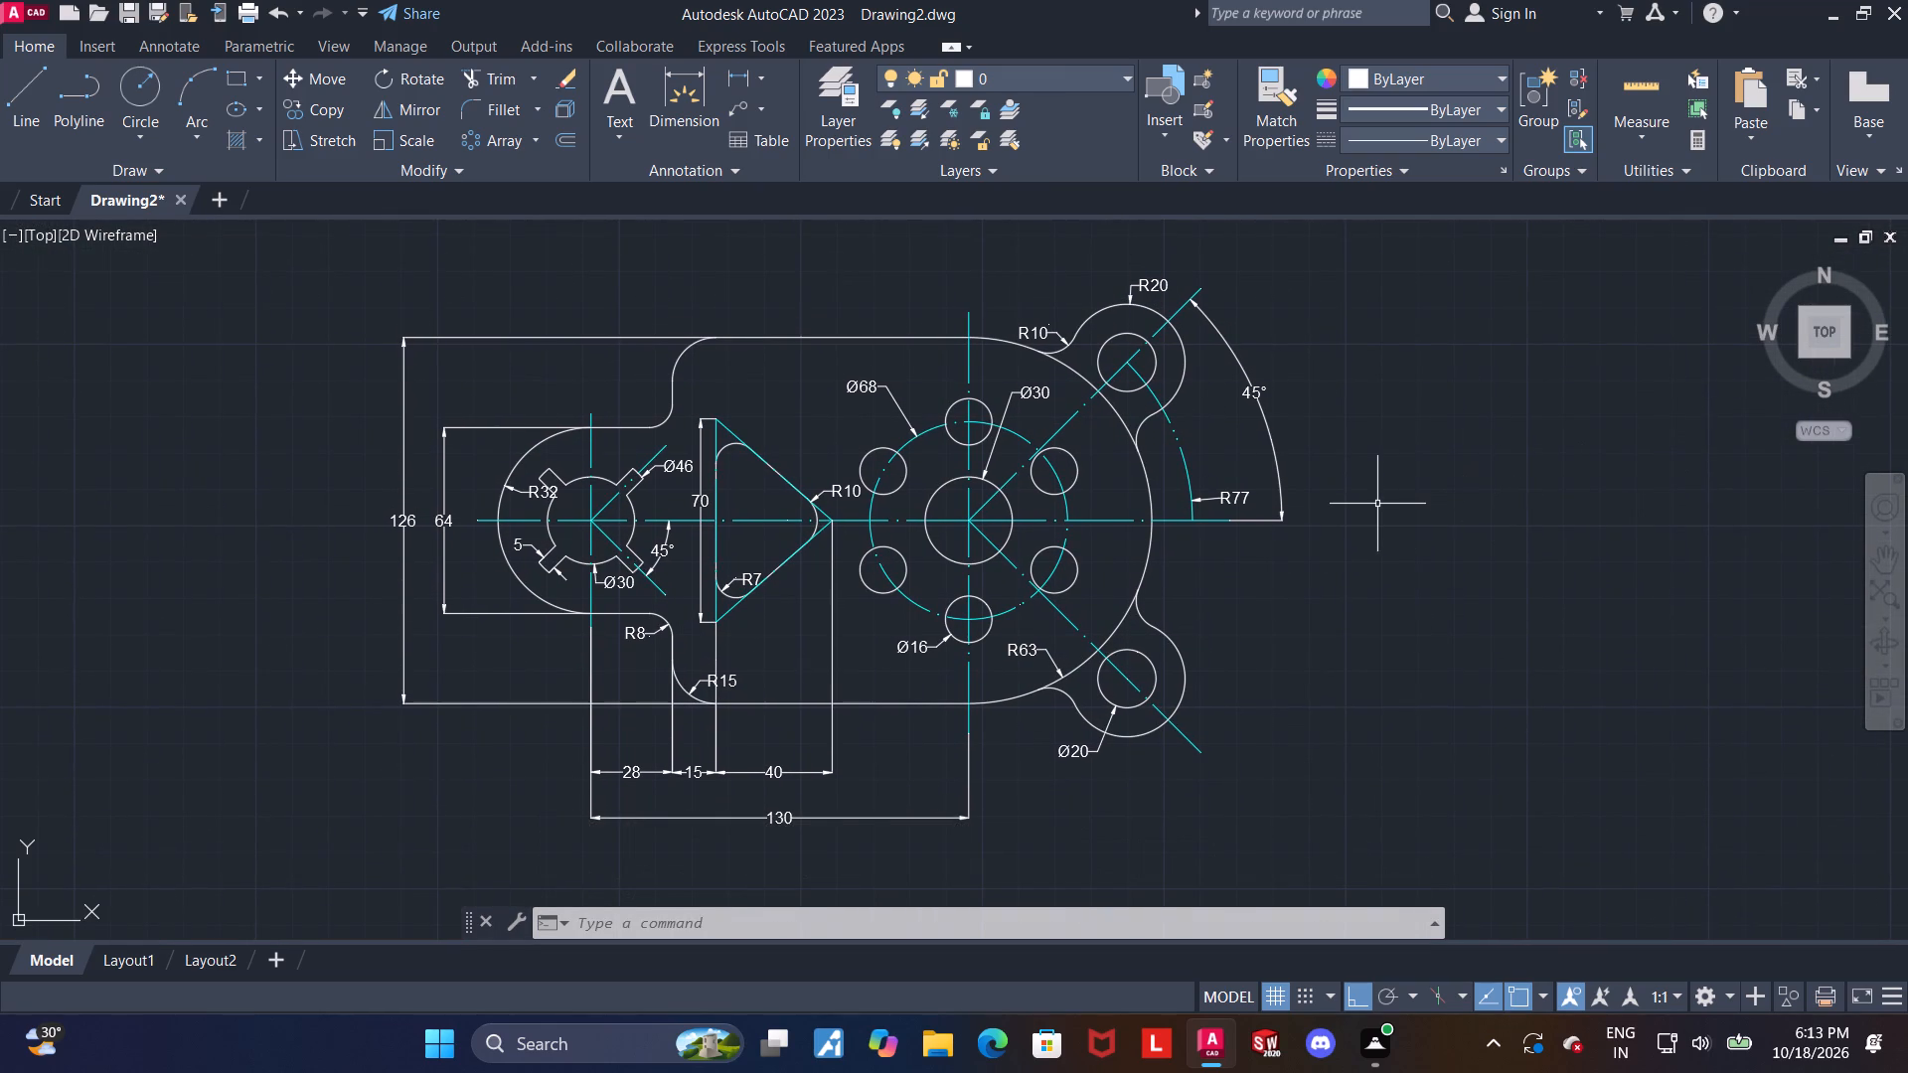
{"action": "middle_click_drag", "start_coordinate": [1303, 437], "coordinate": [1338, 508]}
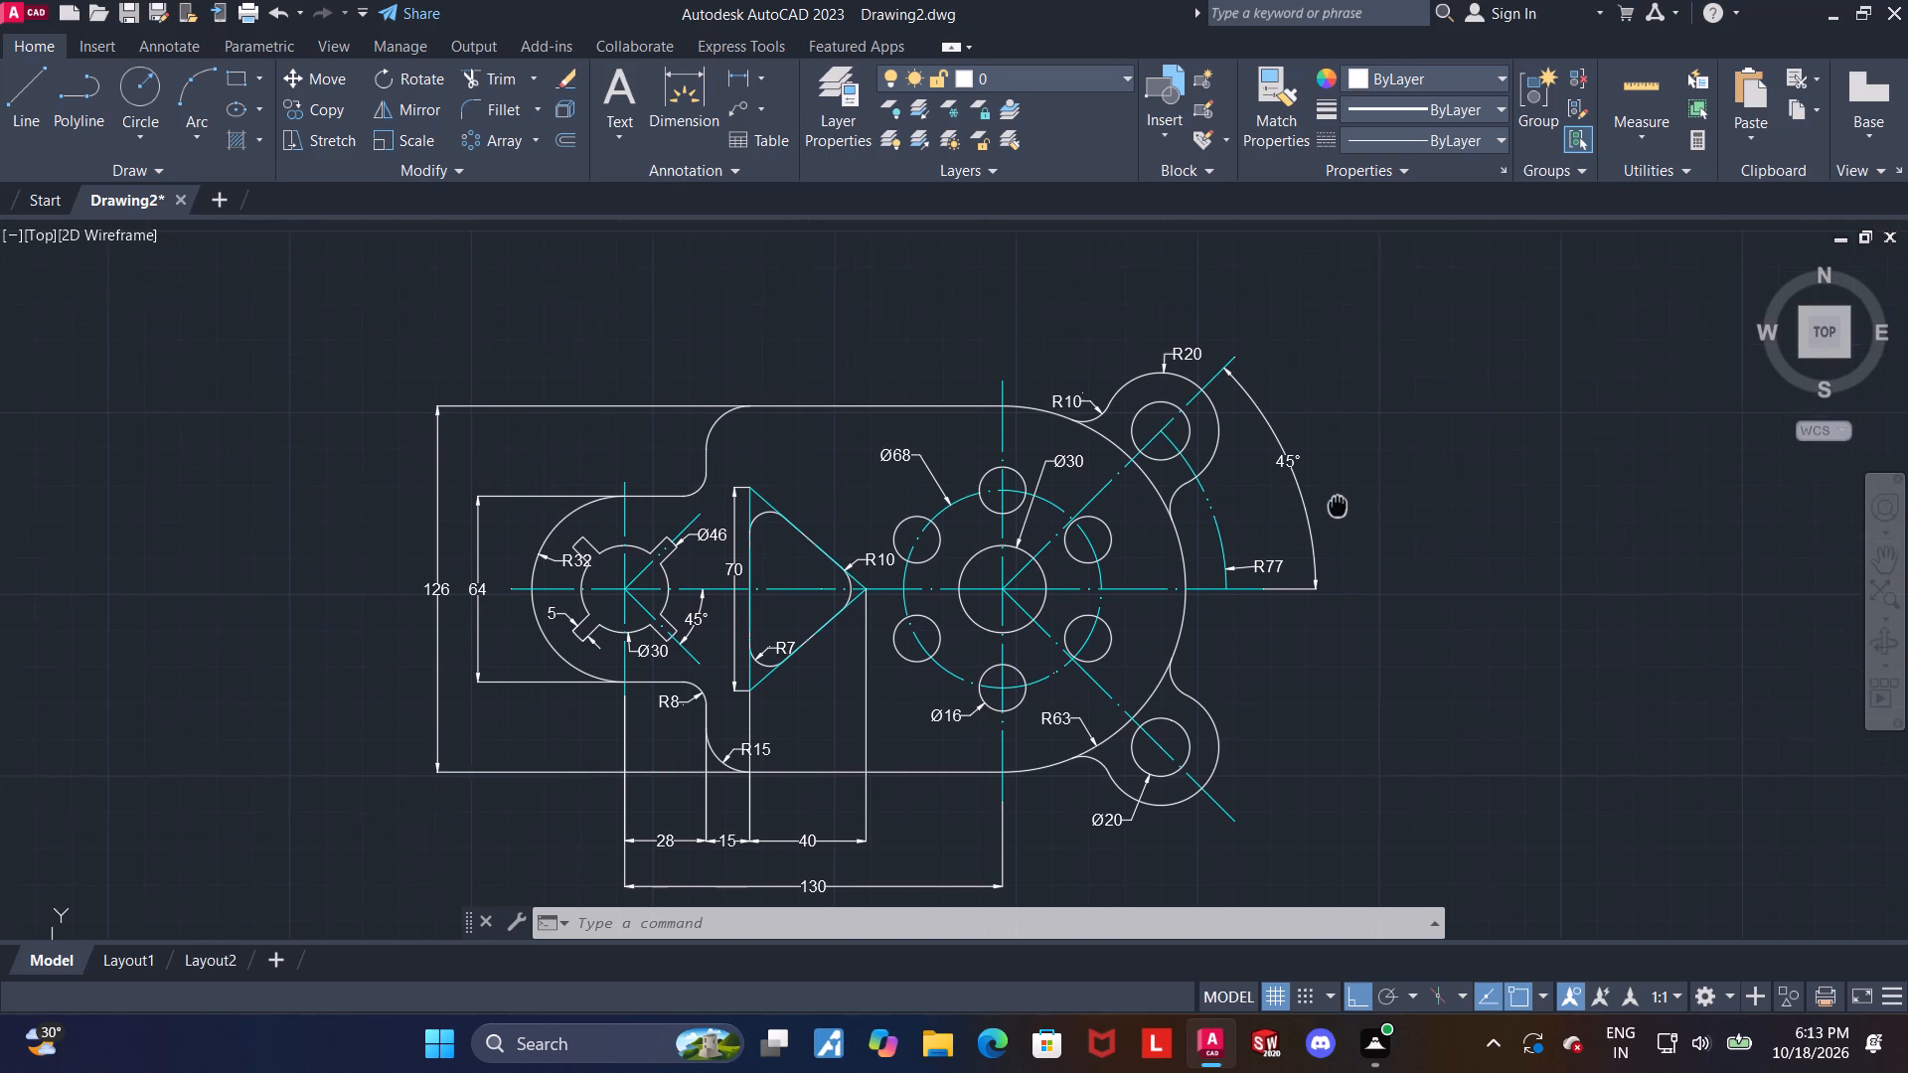
{"action": "middle_click_drag", "start_coordinate": [1338, 508], "coordinate": [1350, 438]}
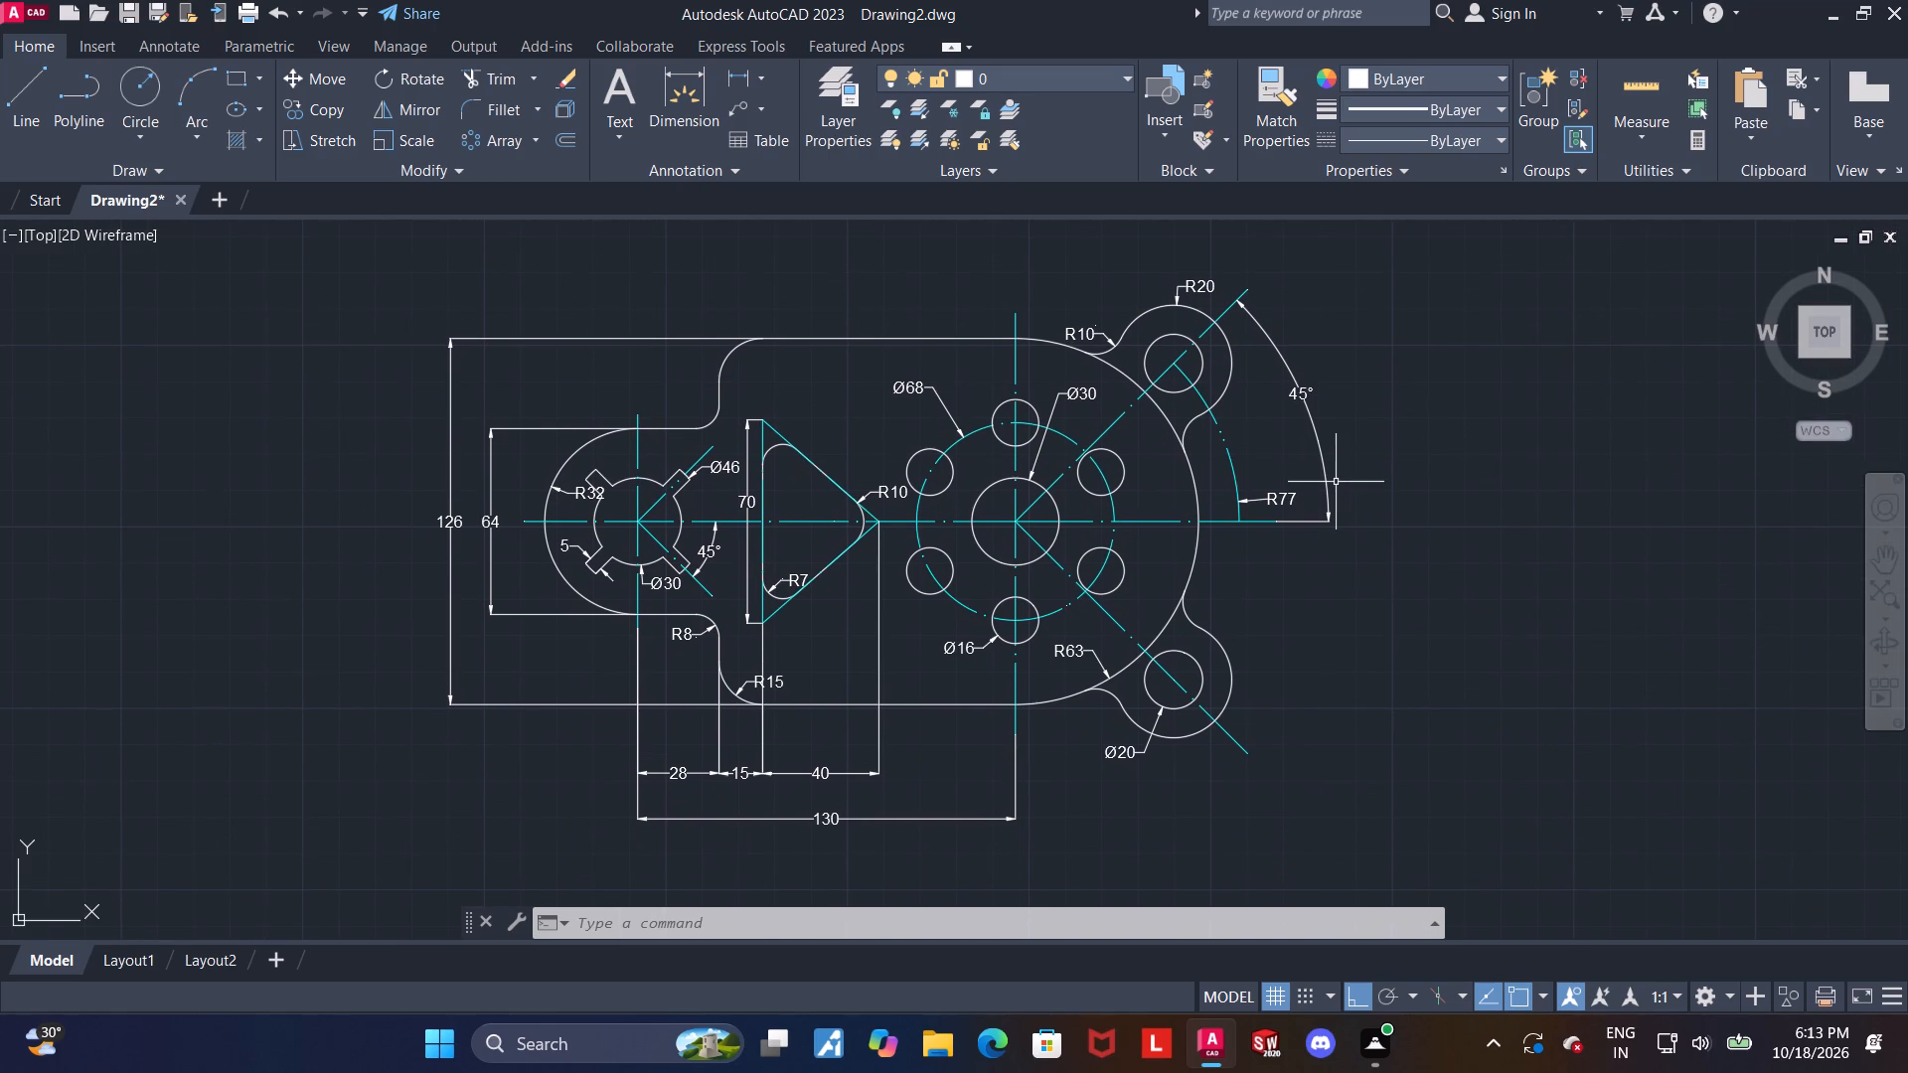
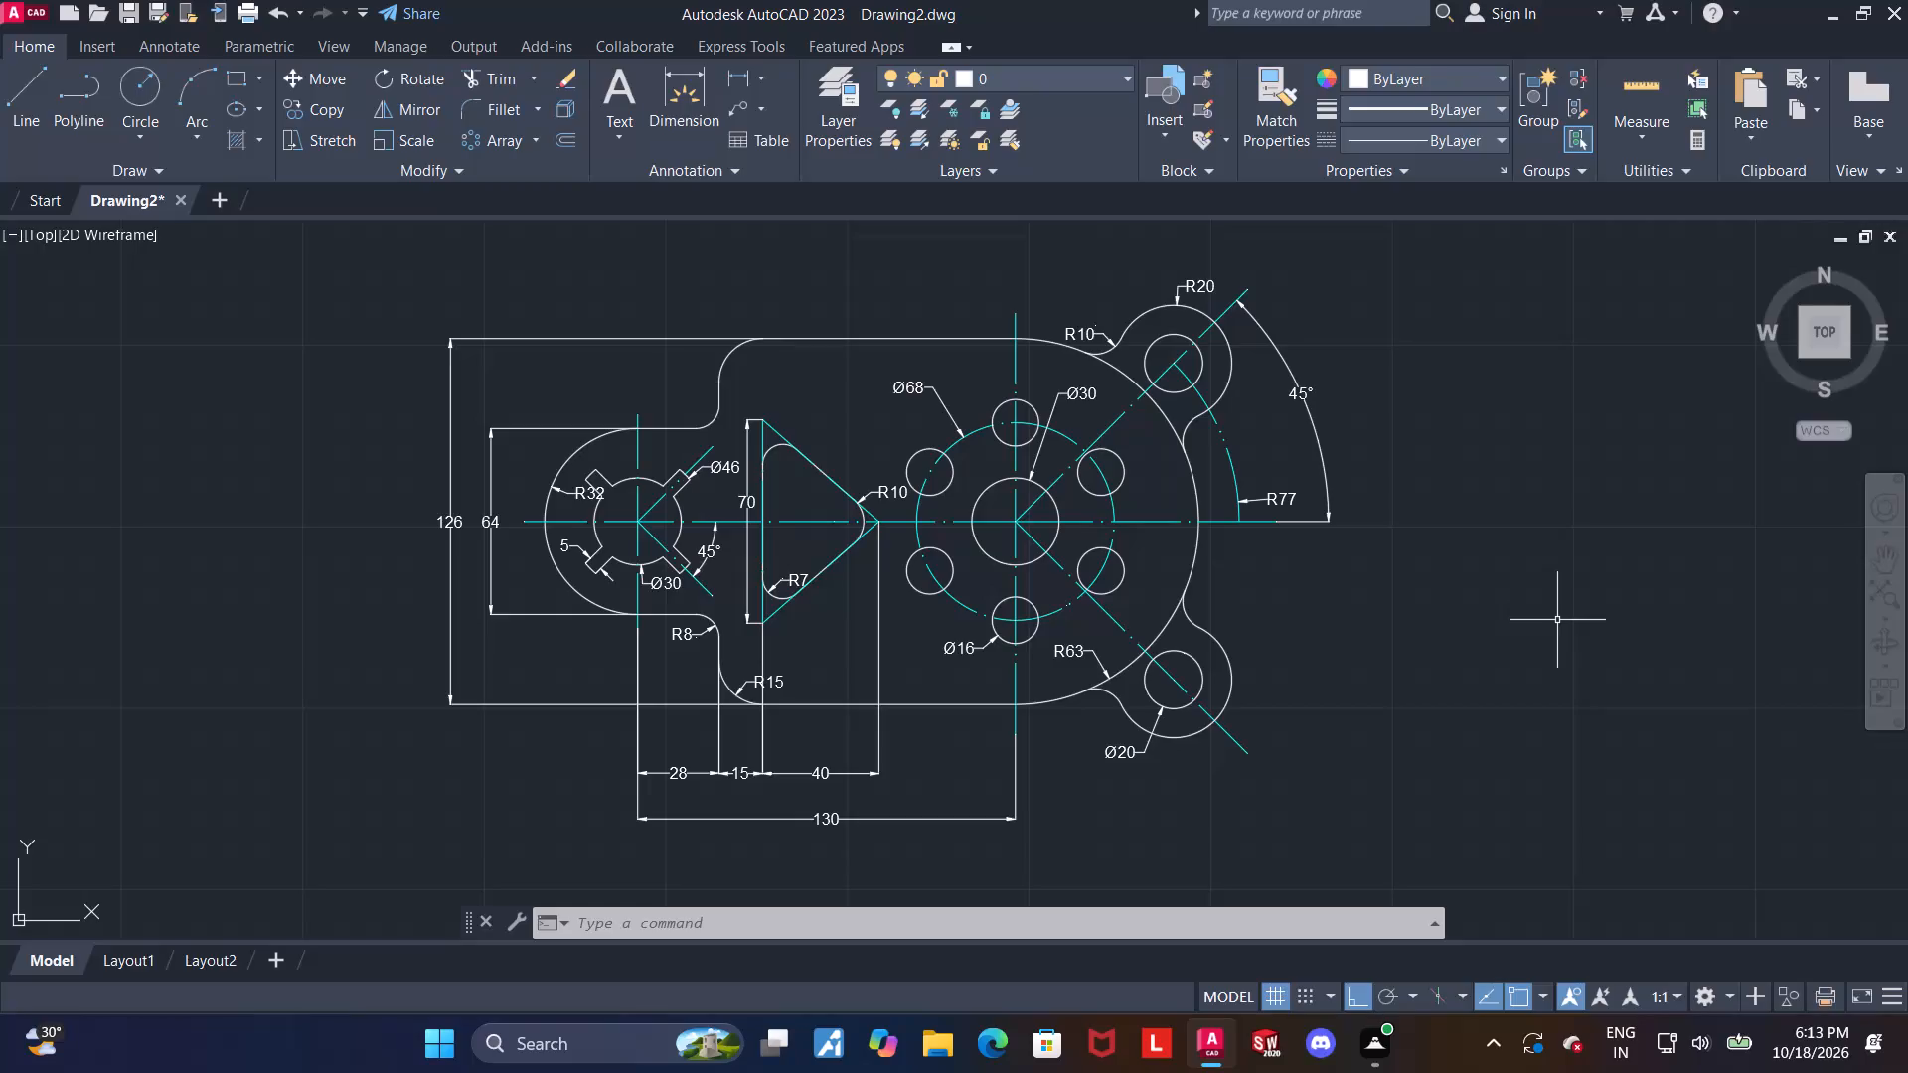
Turn off the command log file with LOGFILEOFF.
{"action": "type", "text": "logfile"}
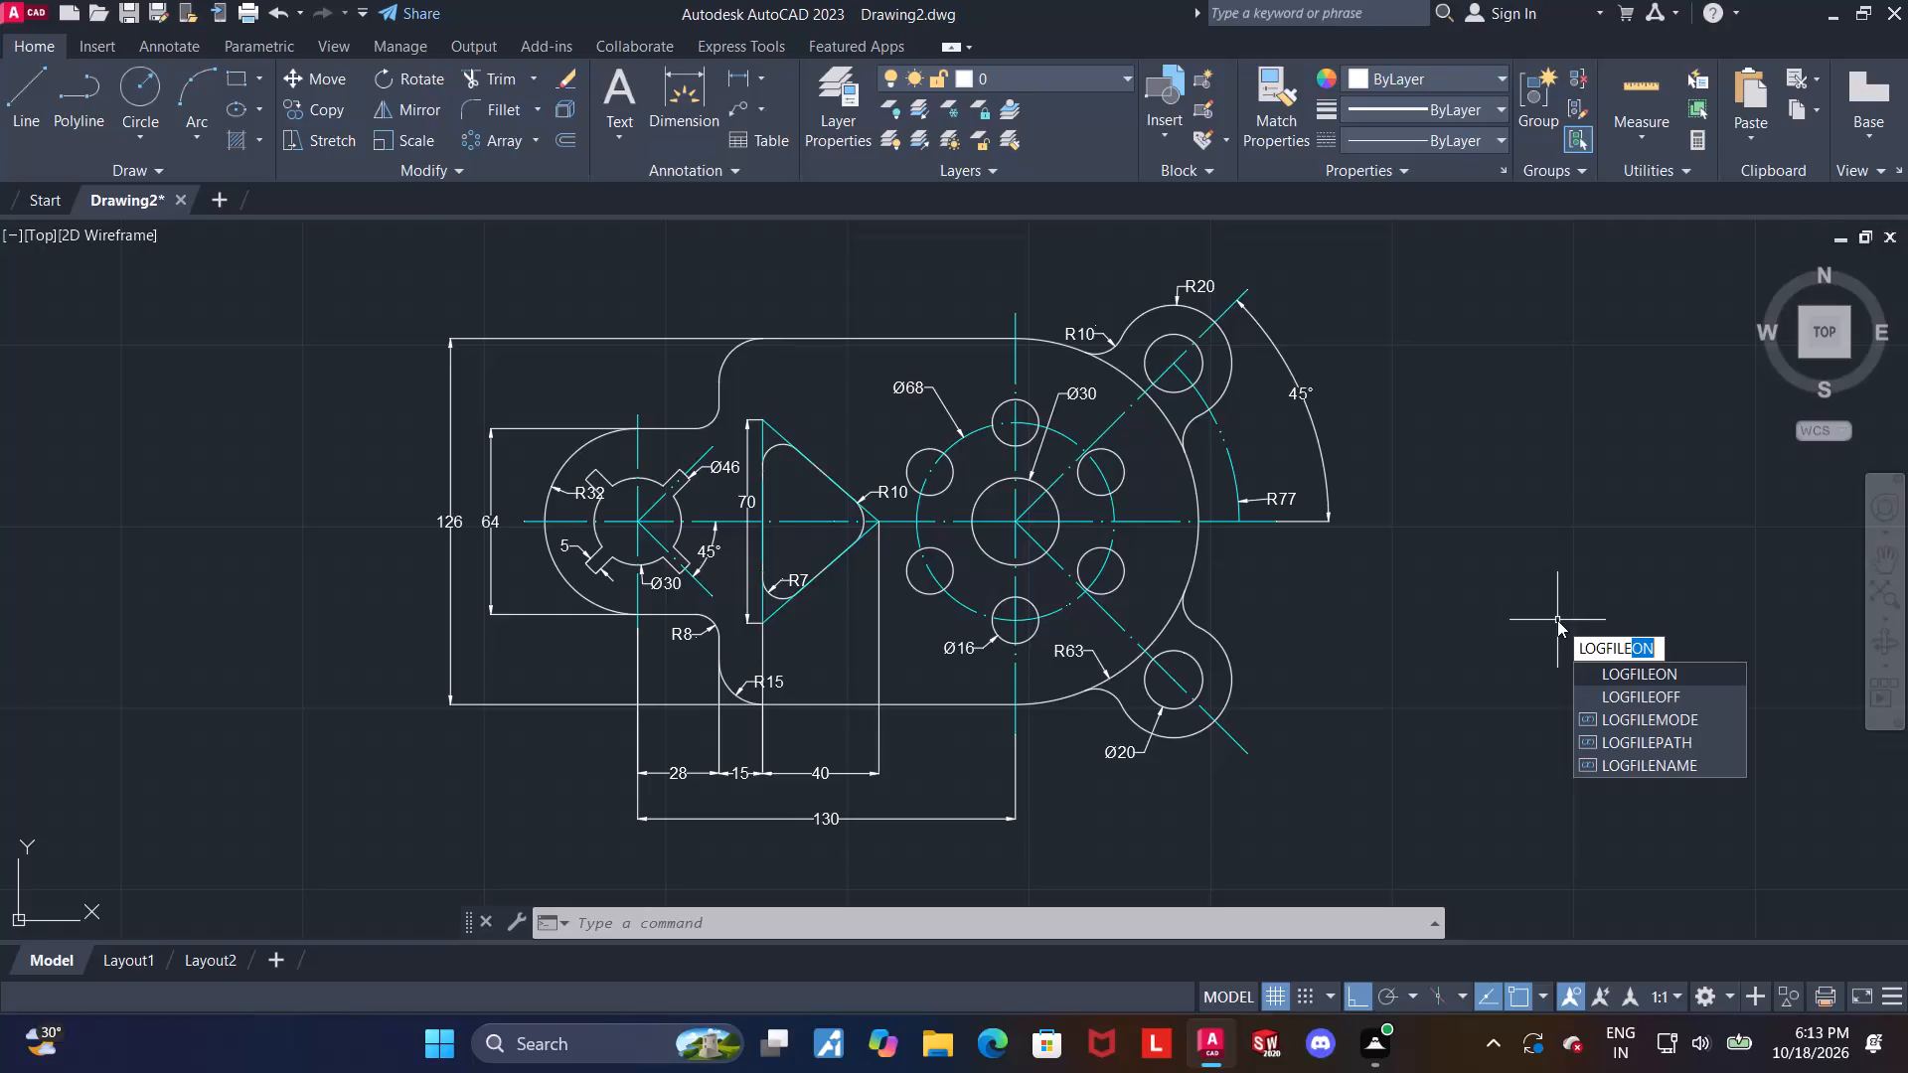
{"action": "left_click", "coordinate": [1646, 701]}
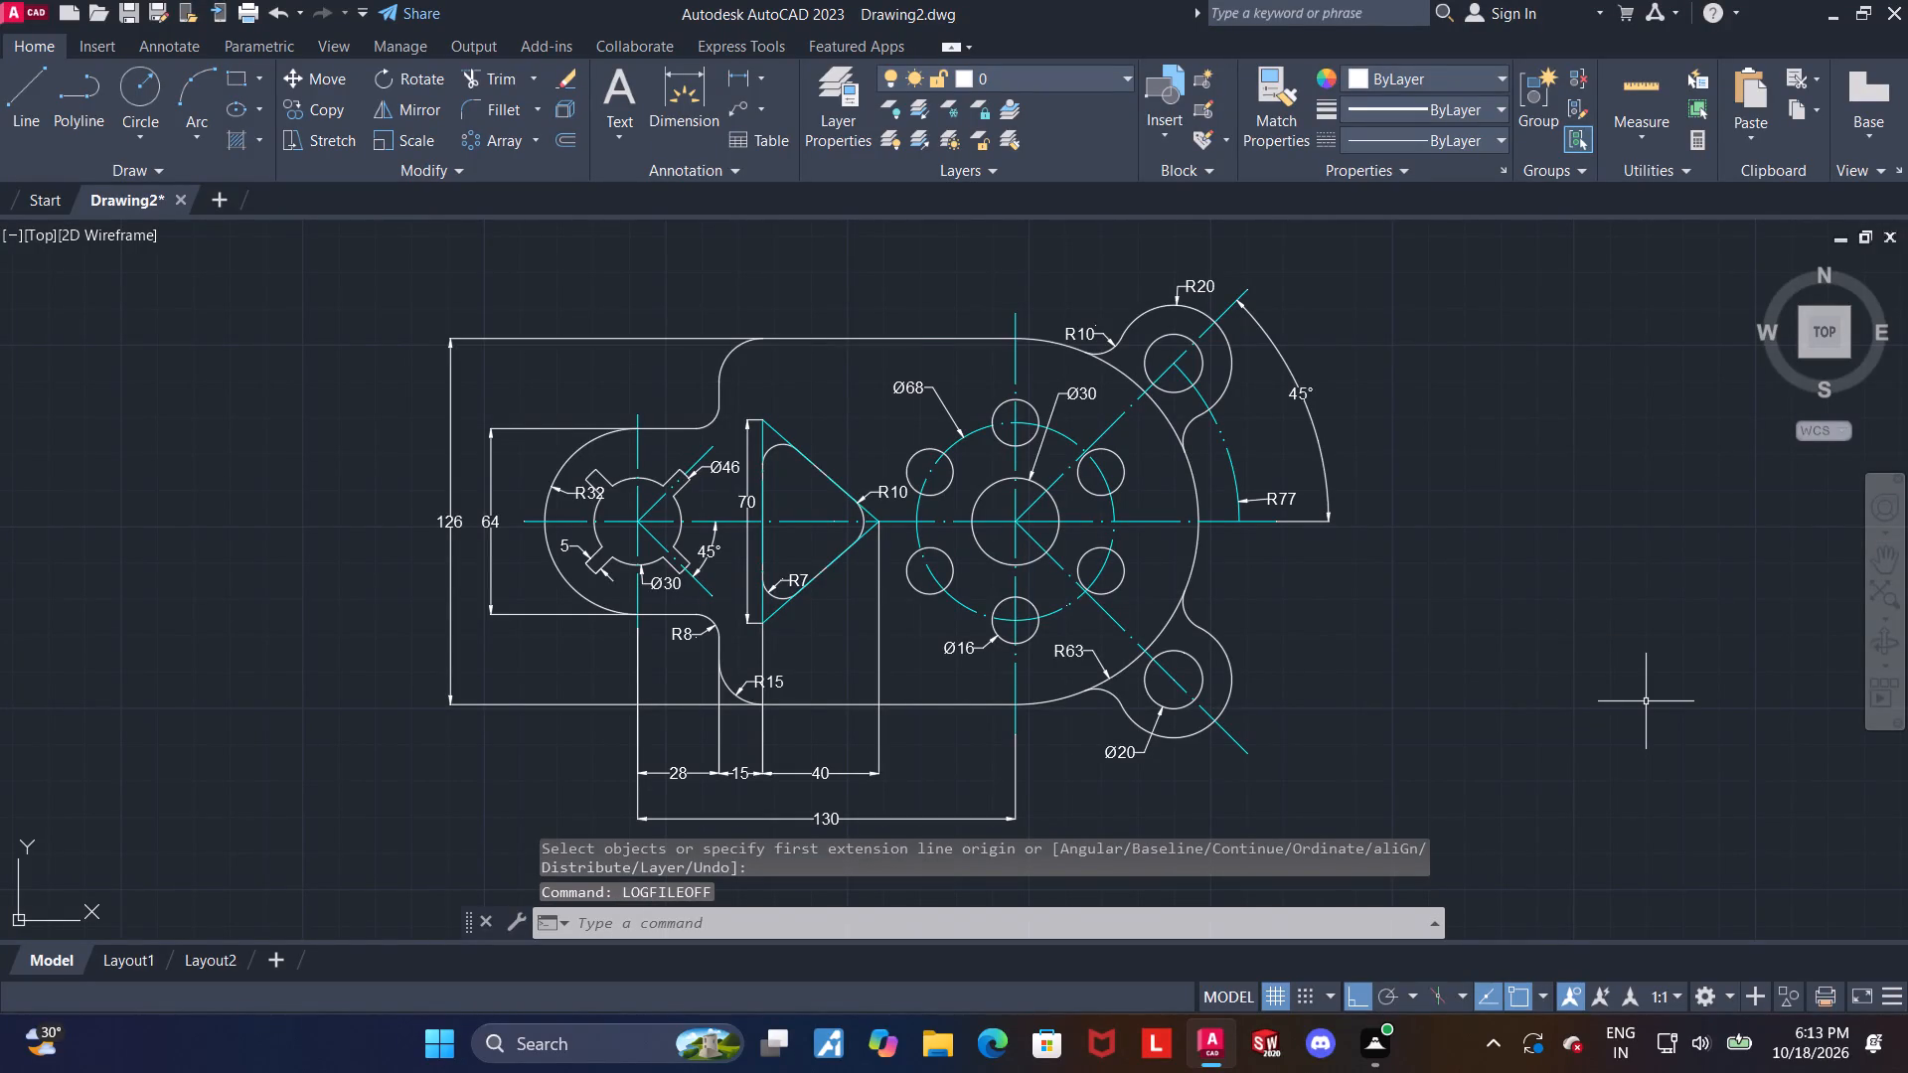
Save the drawing in the Downloads folder under the name "rotary control plate profile".
{"action": "key", "text": "ctrl+s"}
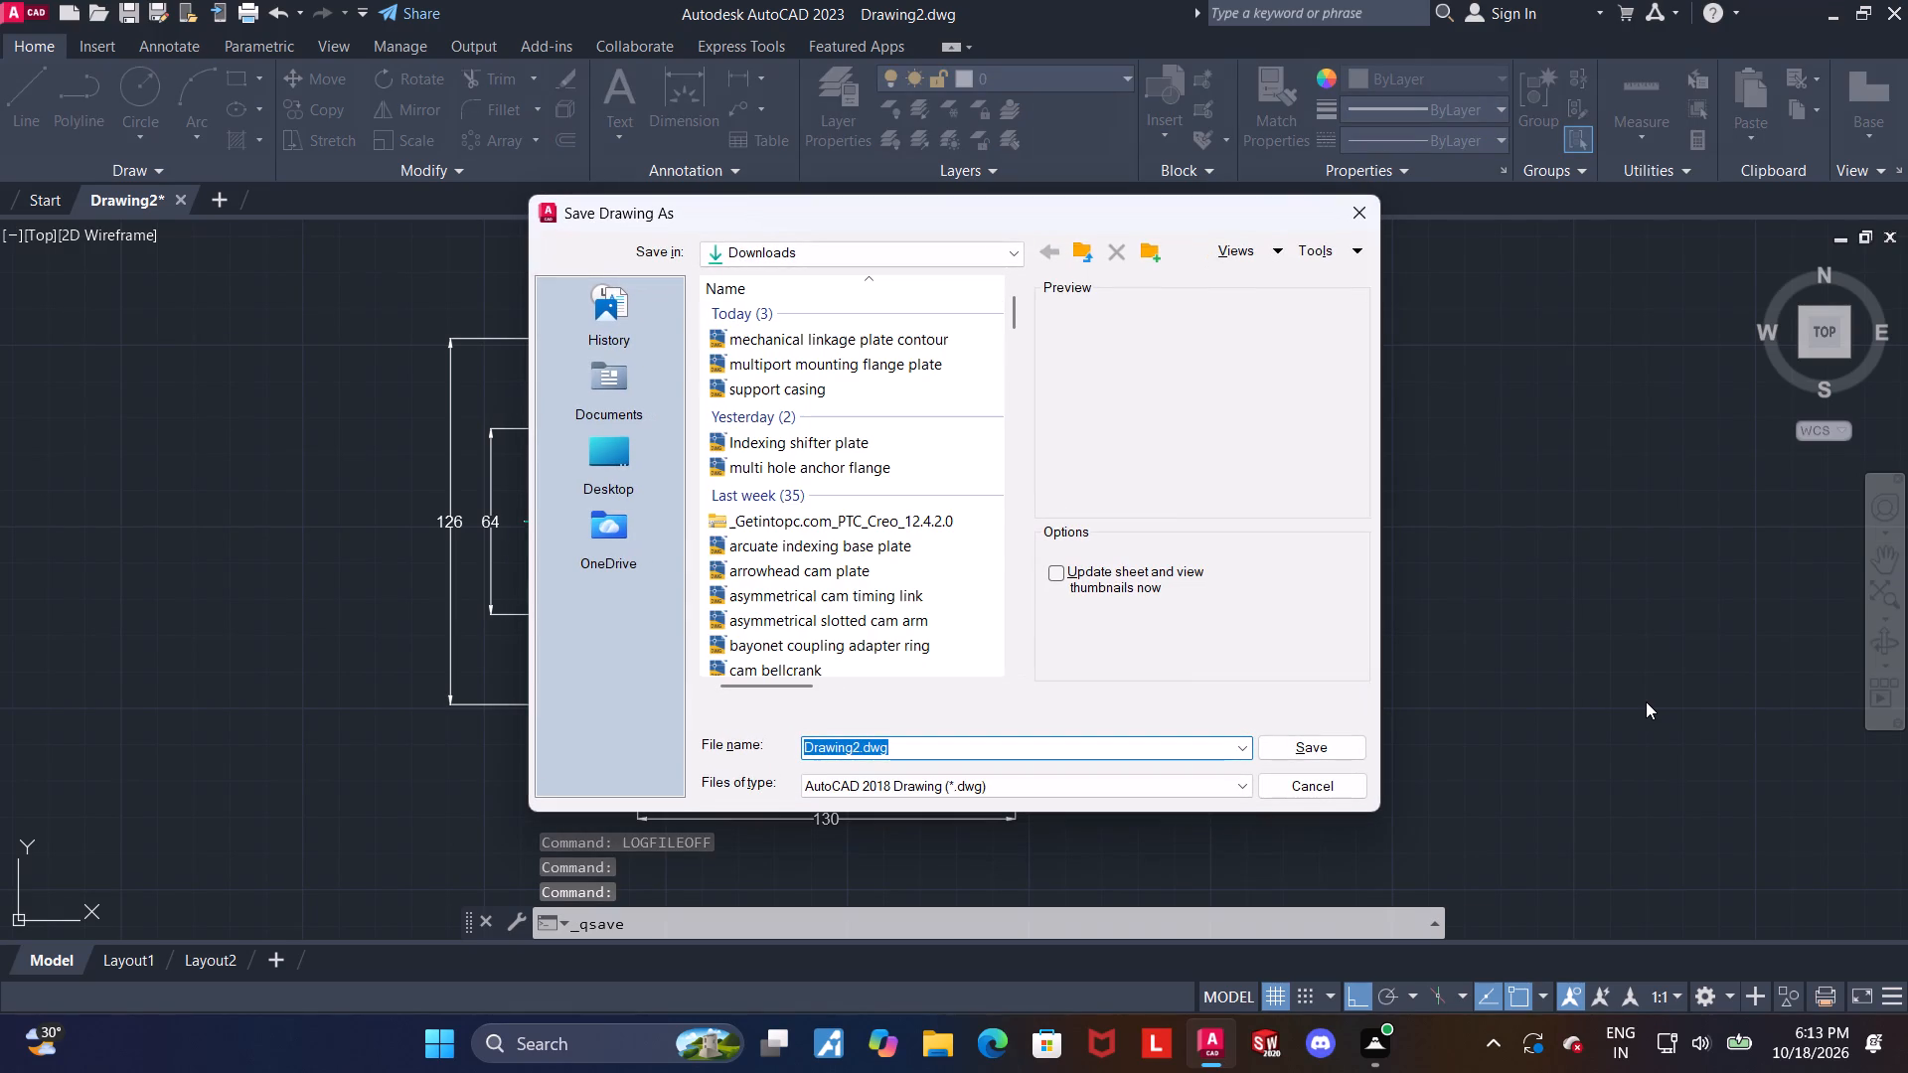
{"action": "type", "text": "rota"}
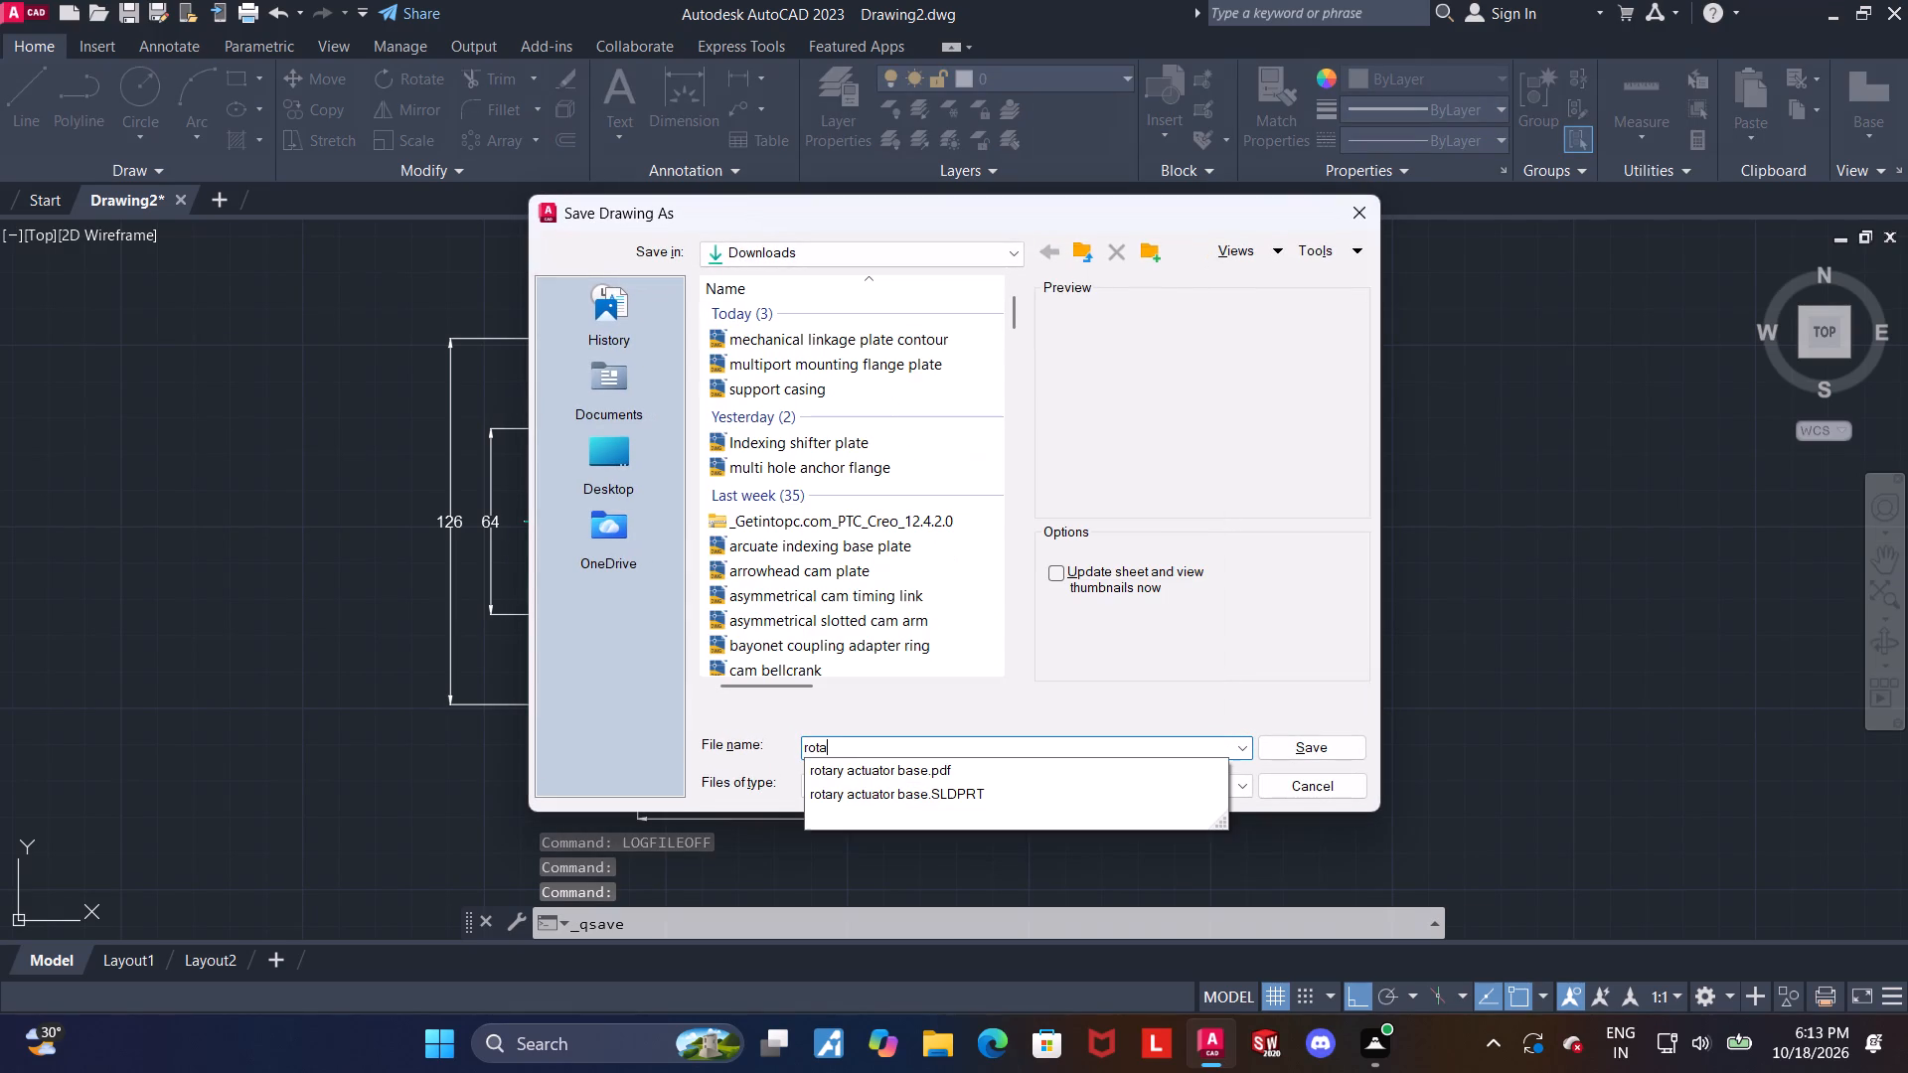
{"action": "key", "text": "r"}
{"action": "type", "text": "y control plate profile"}
{"action": "key", "text": "Return"}
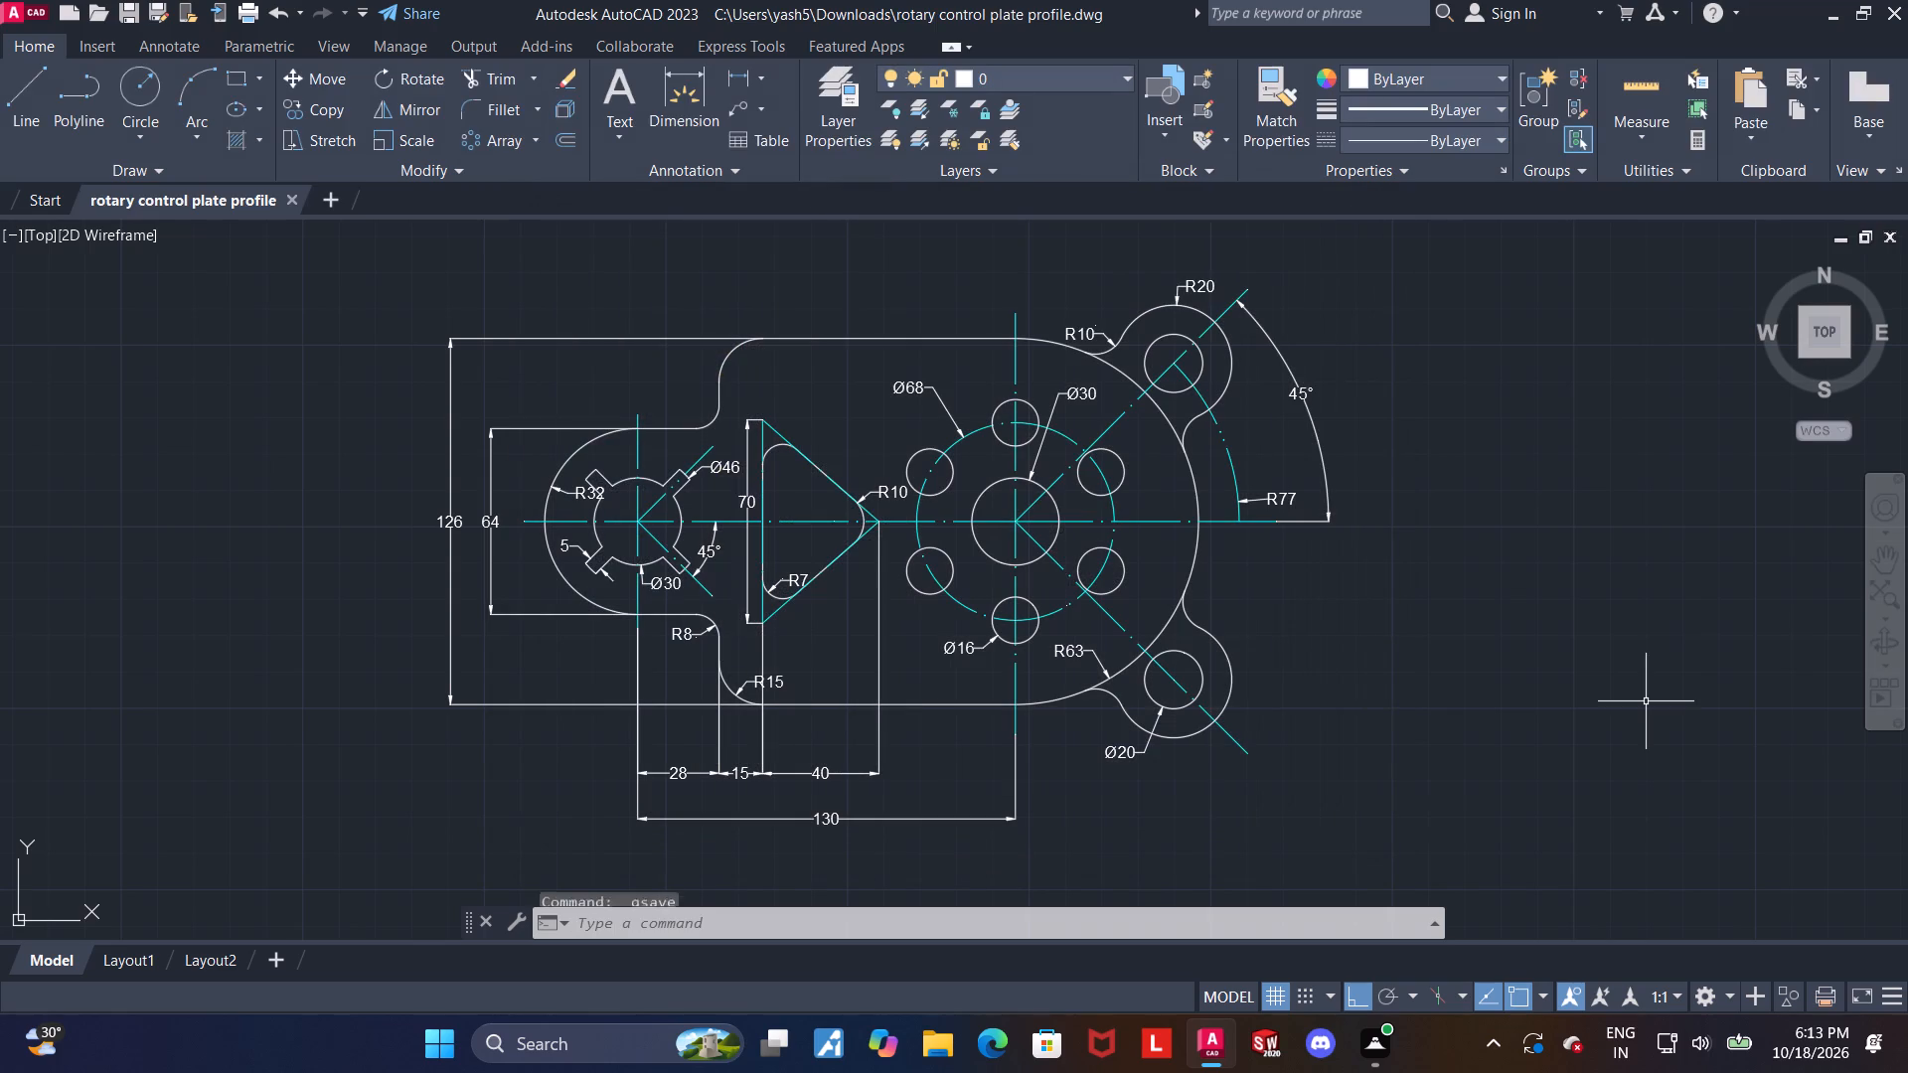
Set up a plot of the model using the DWG To PDF.pc3 plotter and ISO A4 (297.00 x 210.00 MM) paper.
{"action": "type", "text": "plot"}
{"action": "key", "text": "Return"}
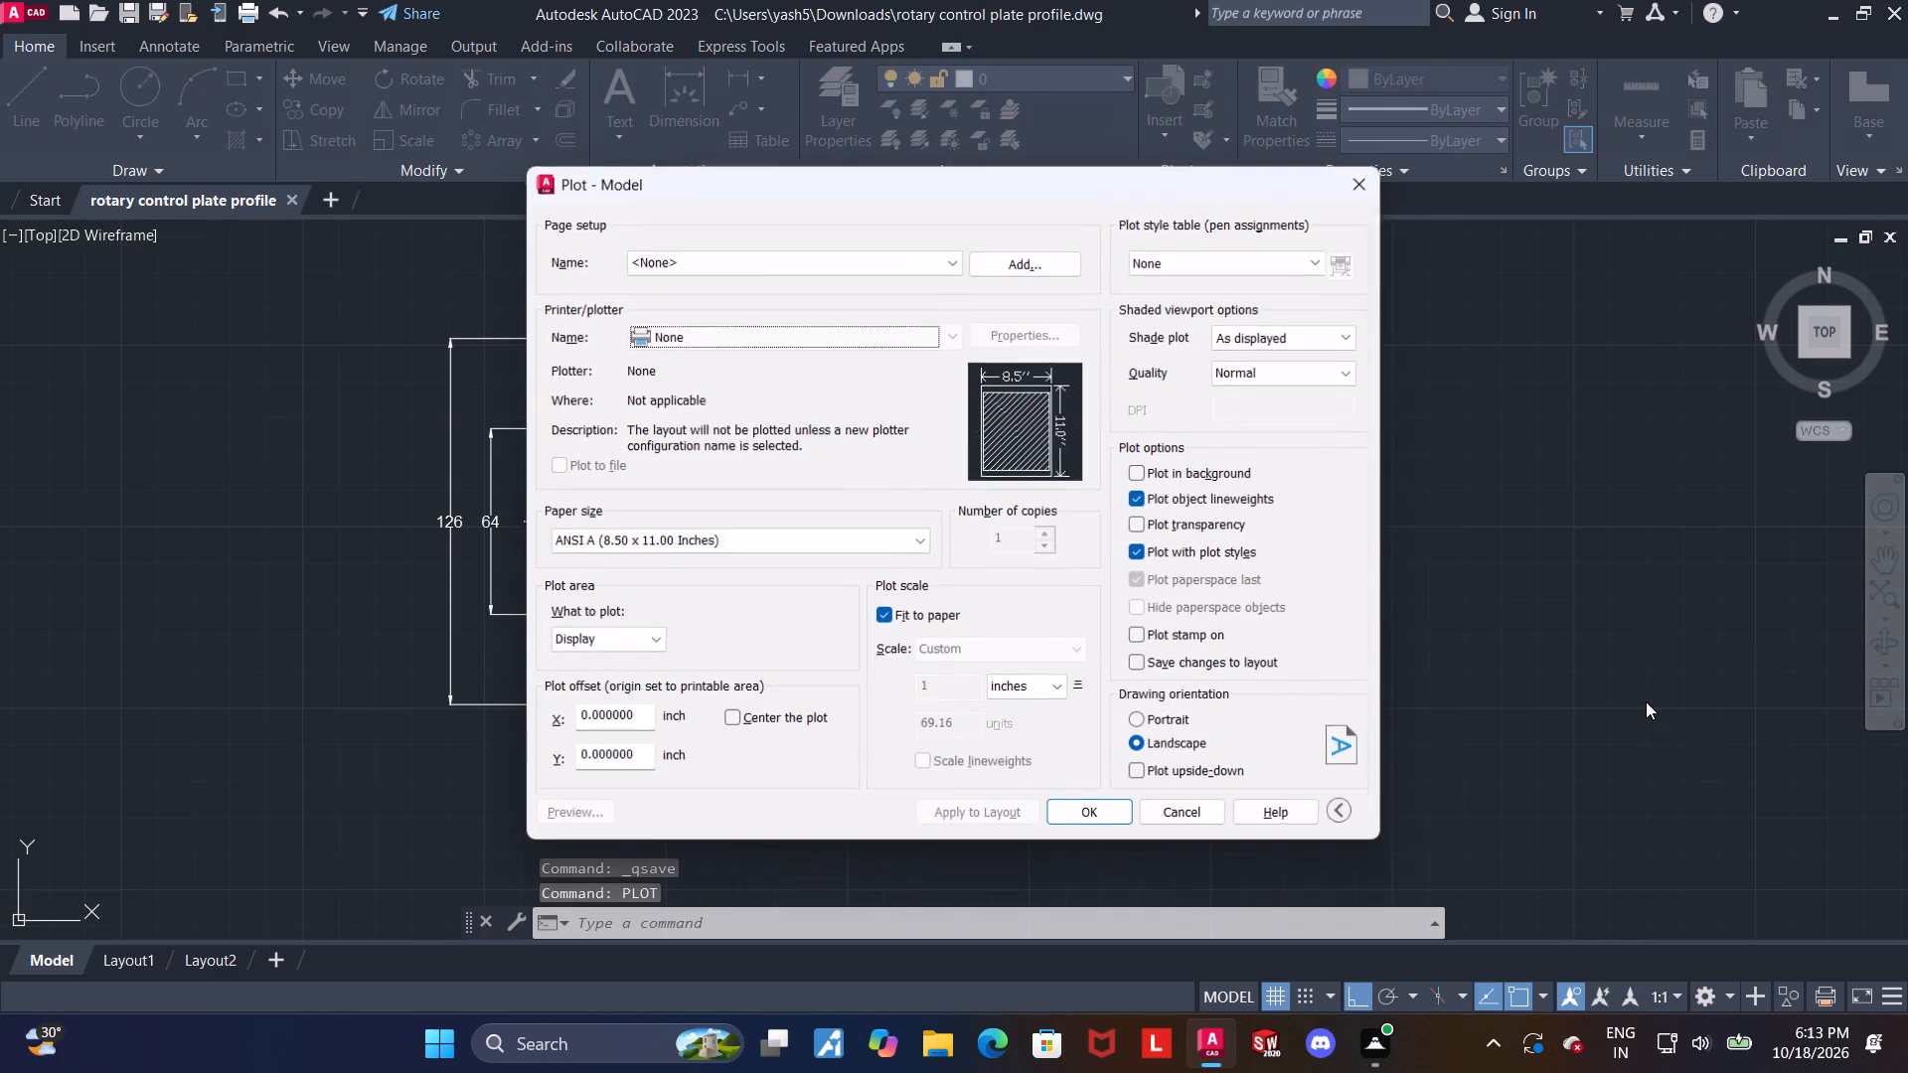
{"action": "left_click", "coordinate": [682, 339]}
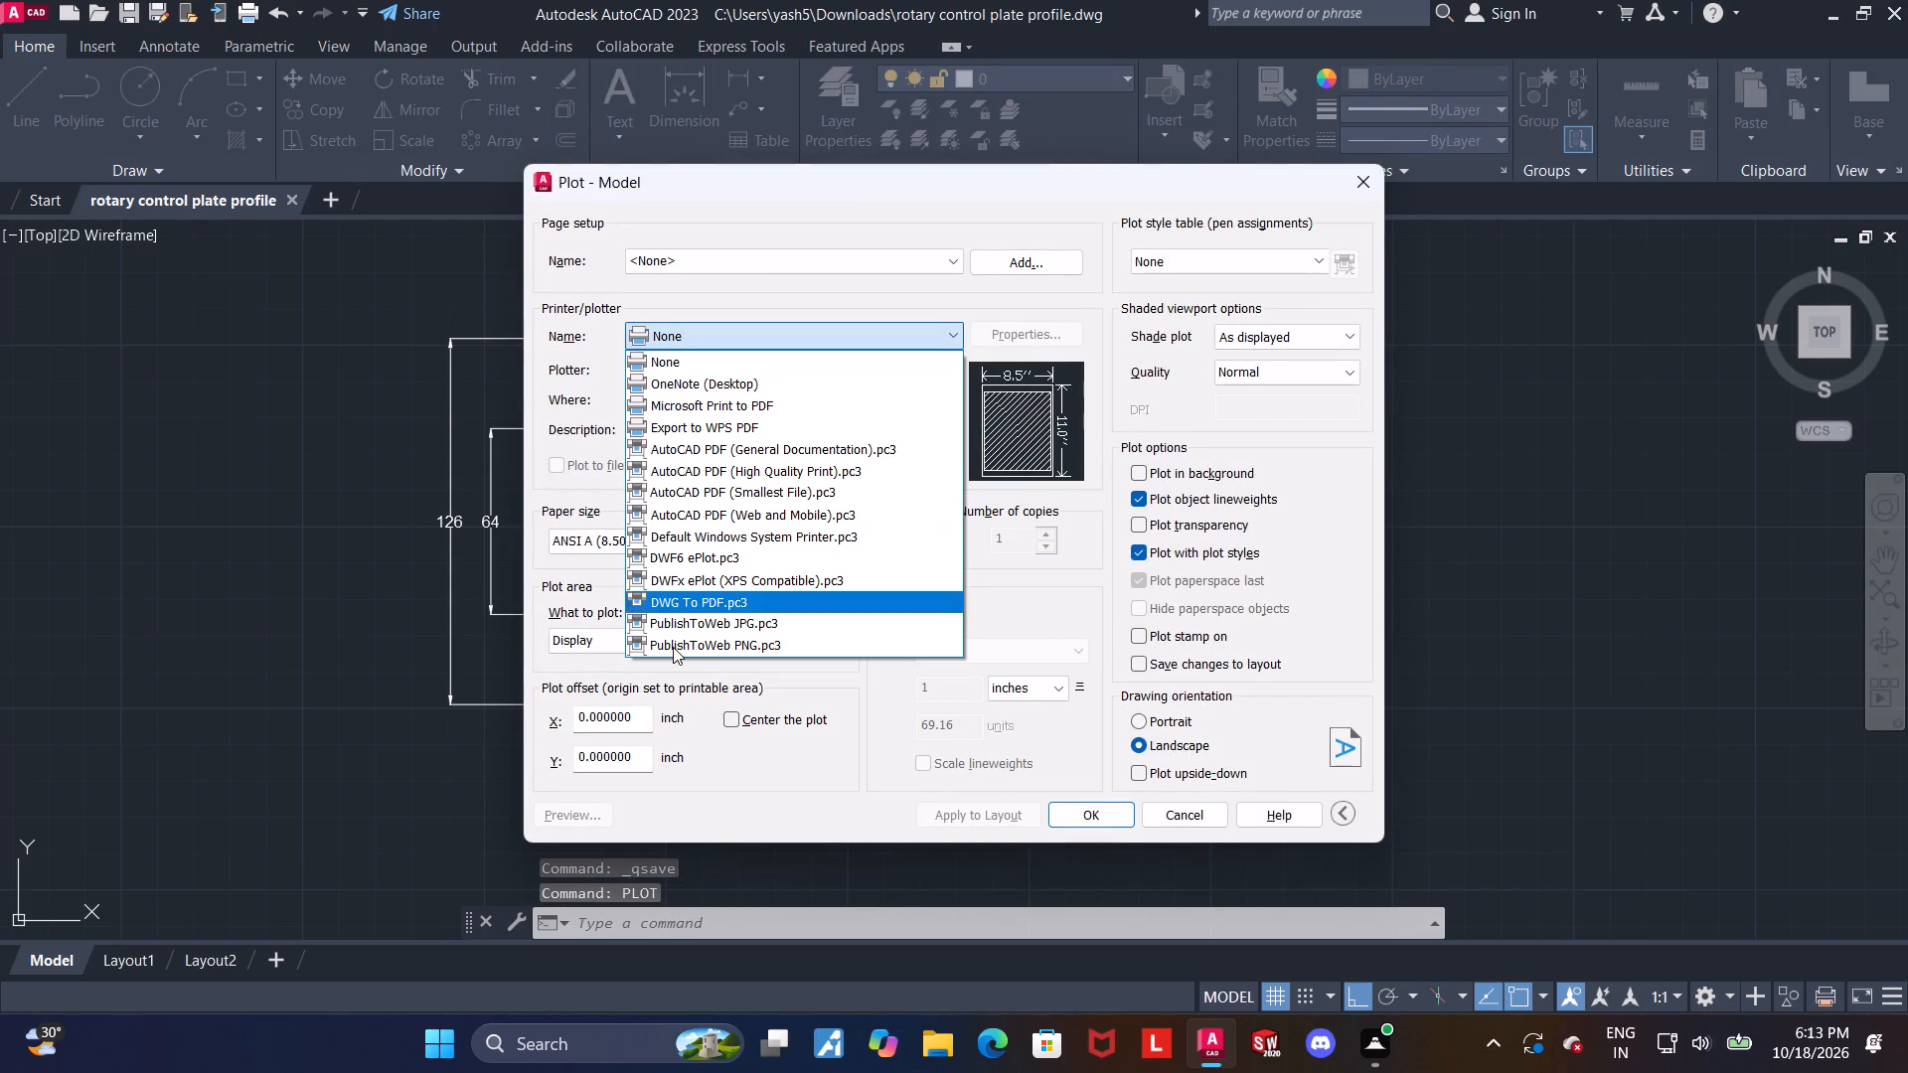
{"action": "scroll", "coordinate": [730, 575], "scroll_direction": "down", "scroll_amount": 1}
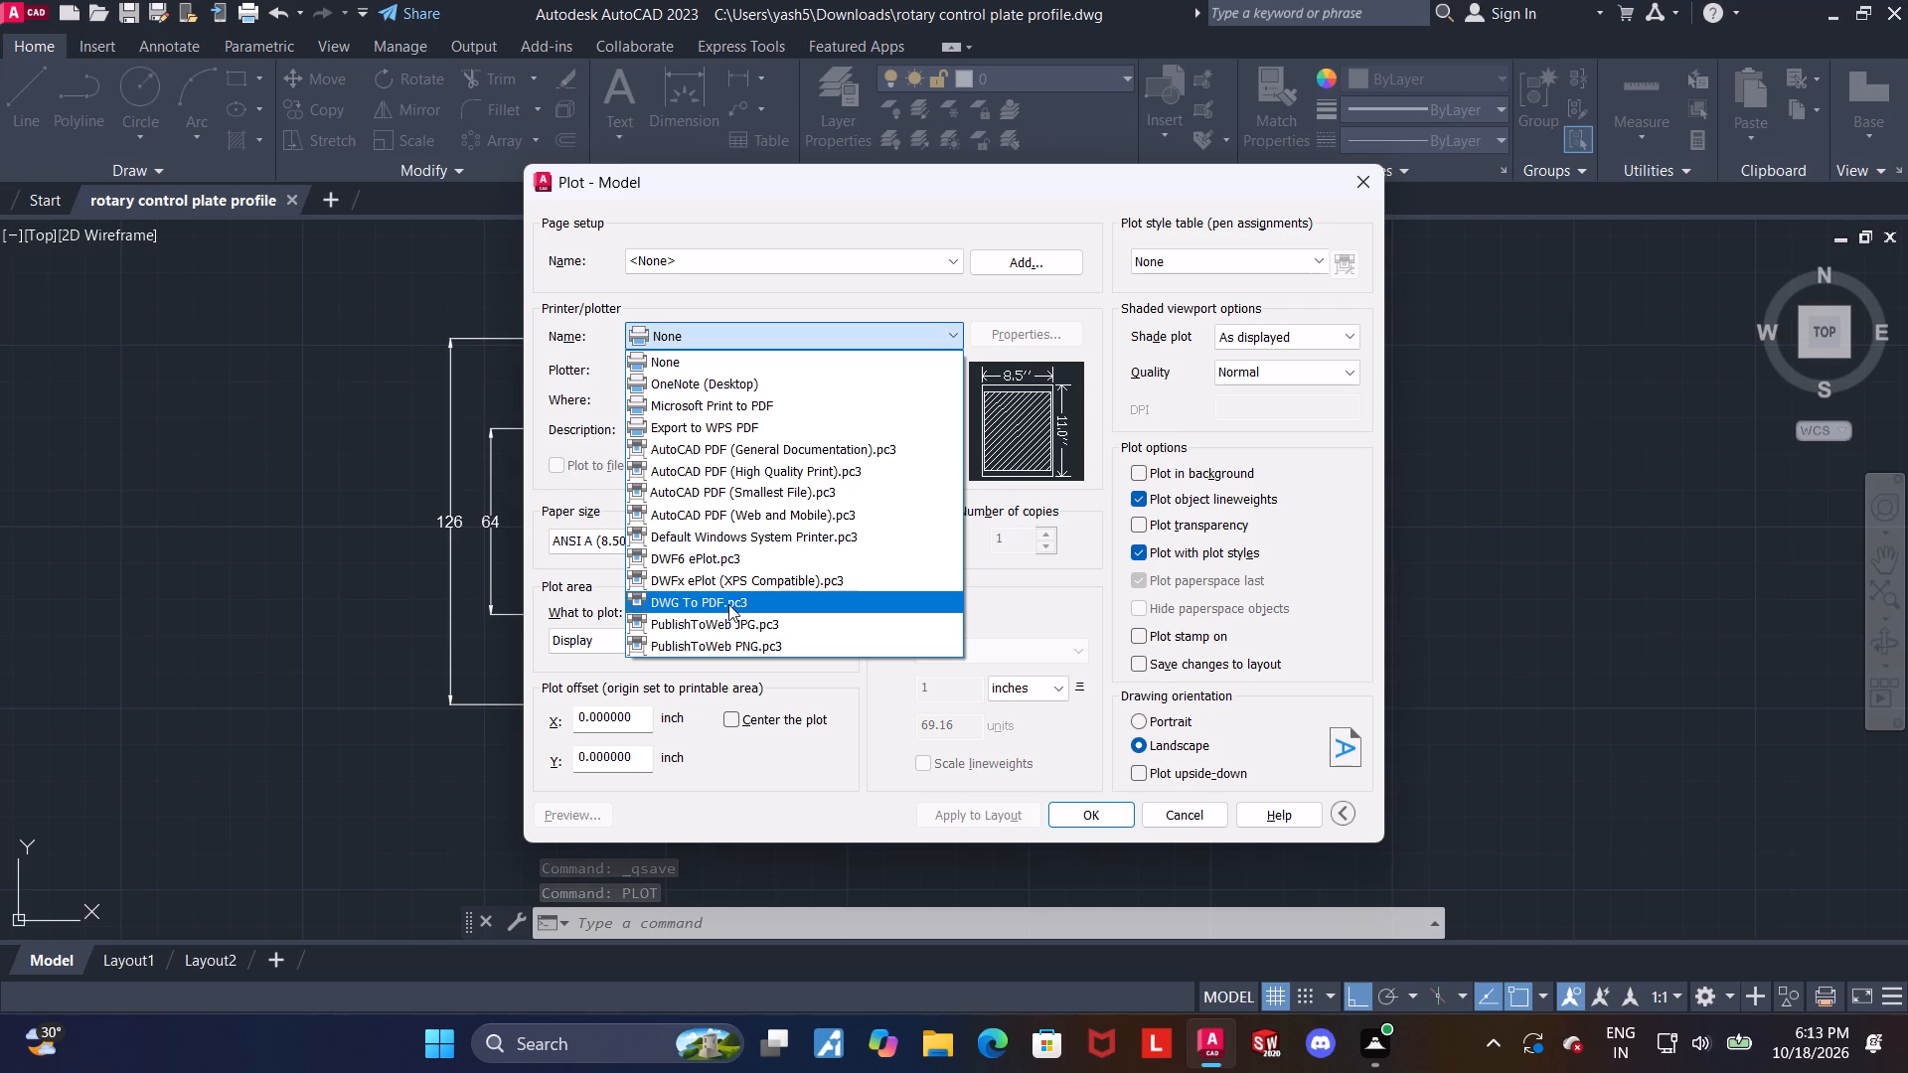
{"action": "left_click", "coordinate": [728, 604]}
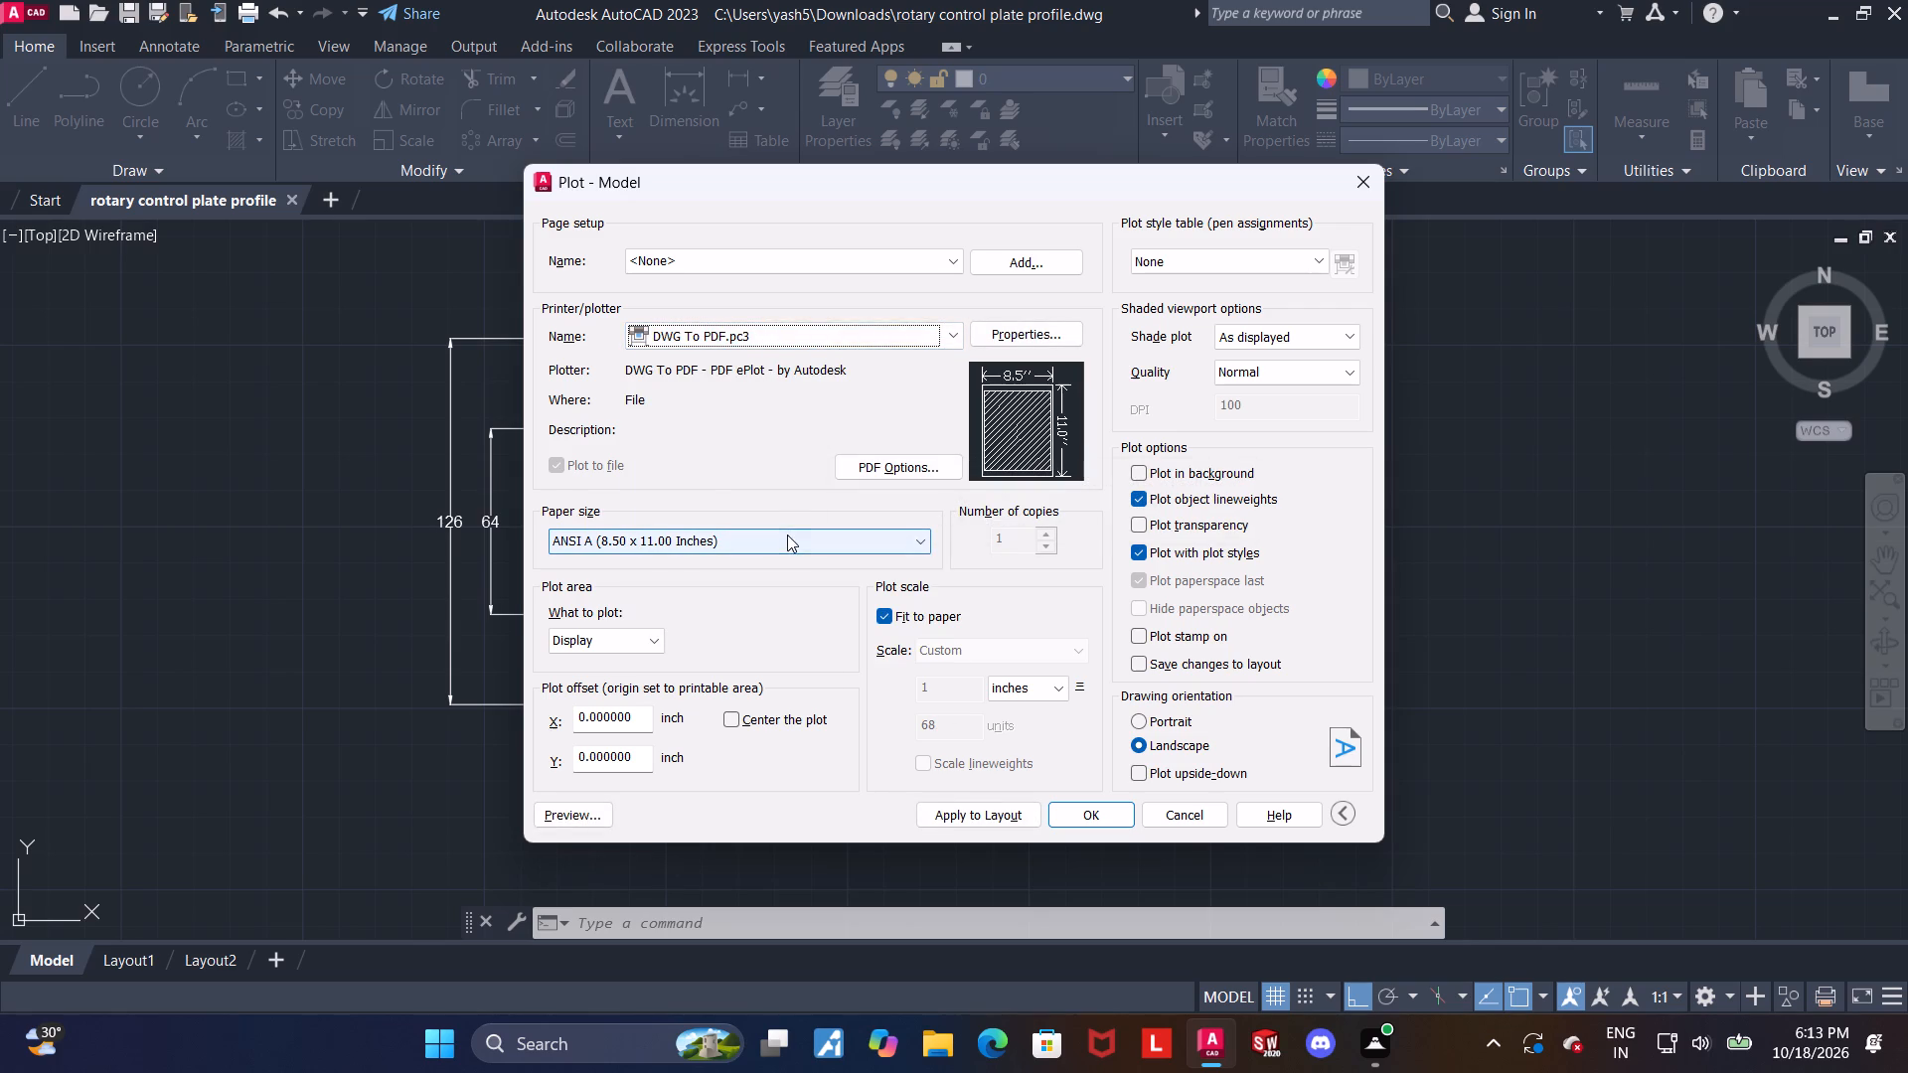
{"action": "left_click", "coordinate": [787, 535]}
{"action": "scroll", "coordinate": [617, 938], "scroll_direction": "down", "scroll_amount": 4}
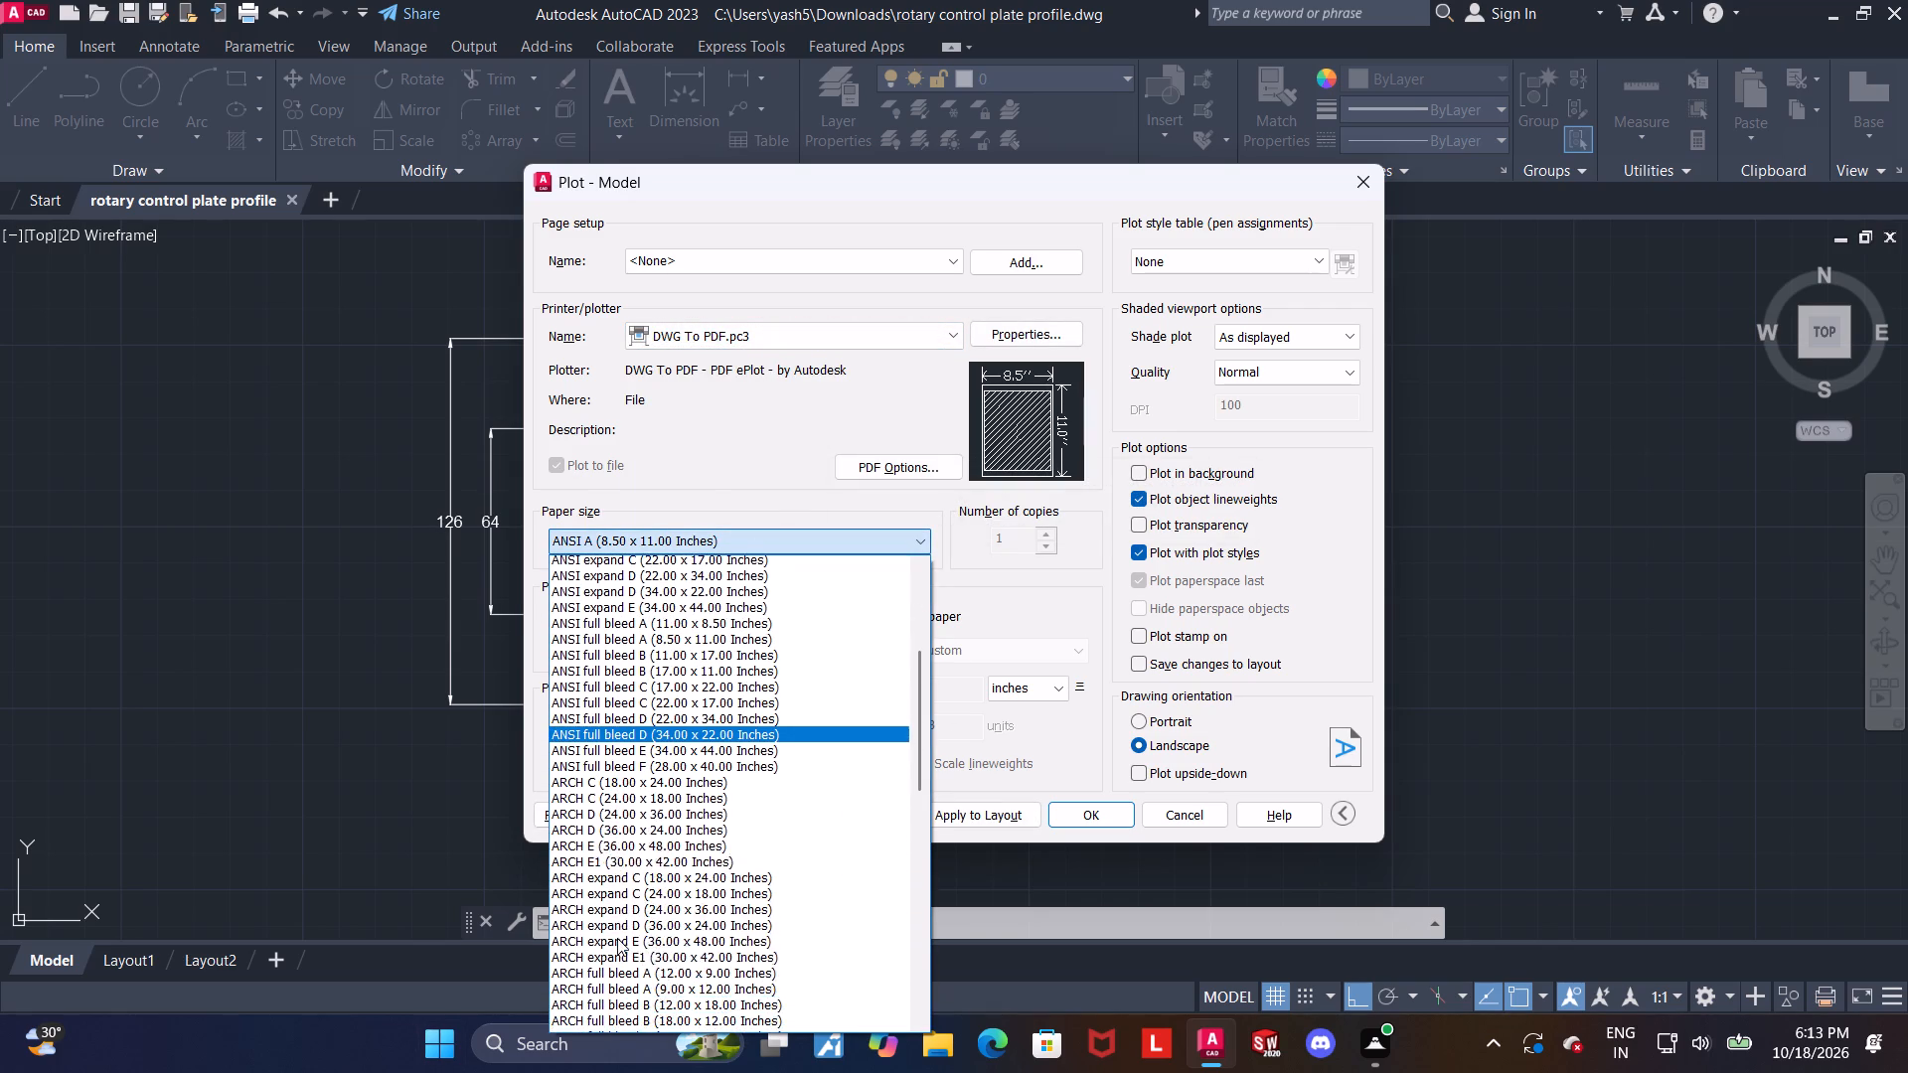
{"action": "scroll", "coordinate": [617, 938], "scroll_direction": "down", "scroll_amount": 2}
{"action": "scroll", "coordinate": [746, 914], "scroll_direction": "down", "scroll_amount": 3}
{"action": "scroll", "coordinate": [700, 986], "scroll_direction": "down", "scroll_amount": 1}
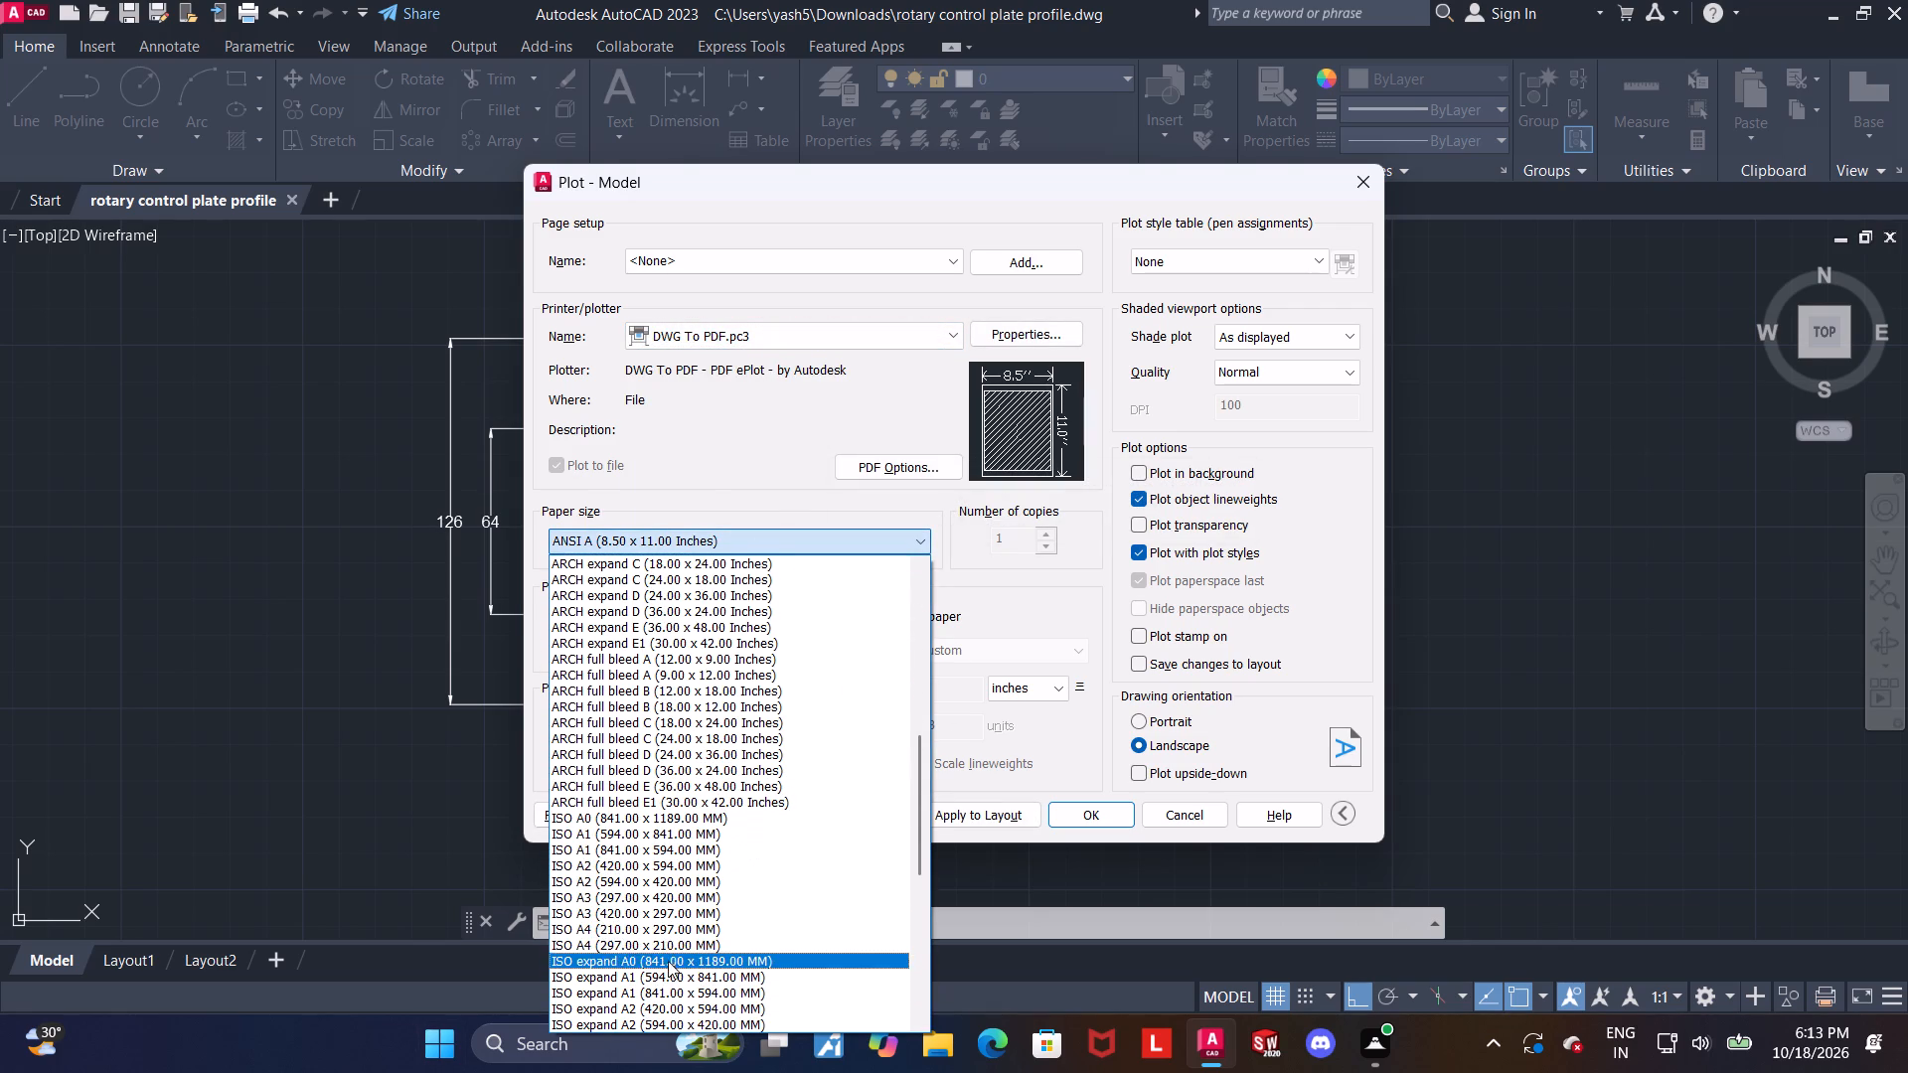
{"action": "left_click", "coordinate": [653, 947]}
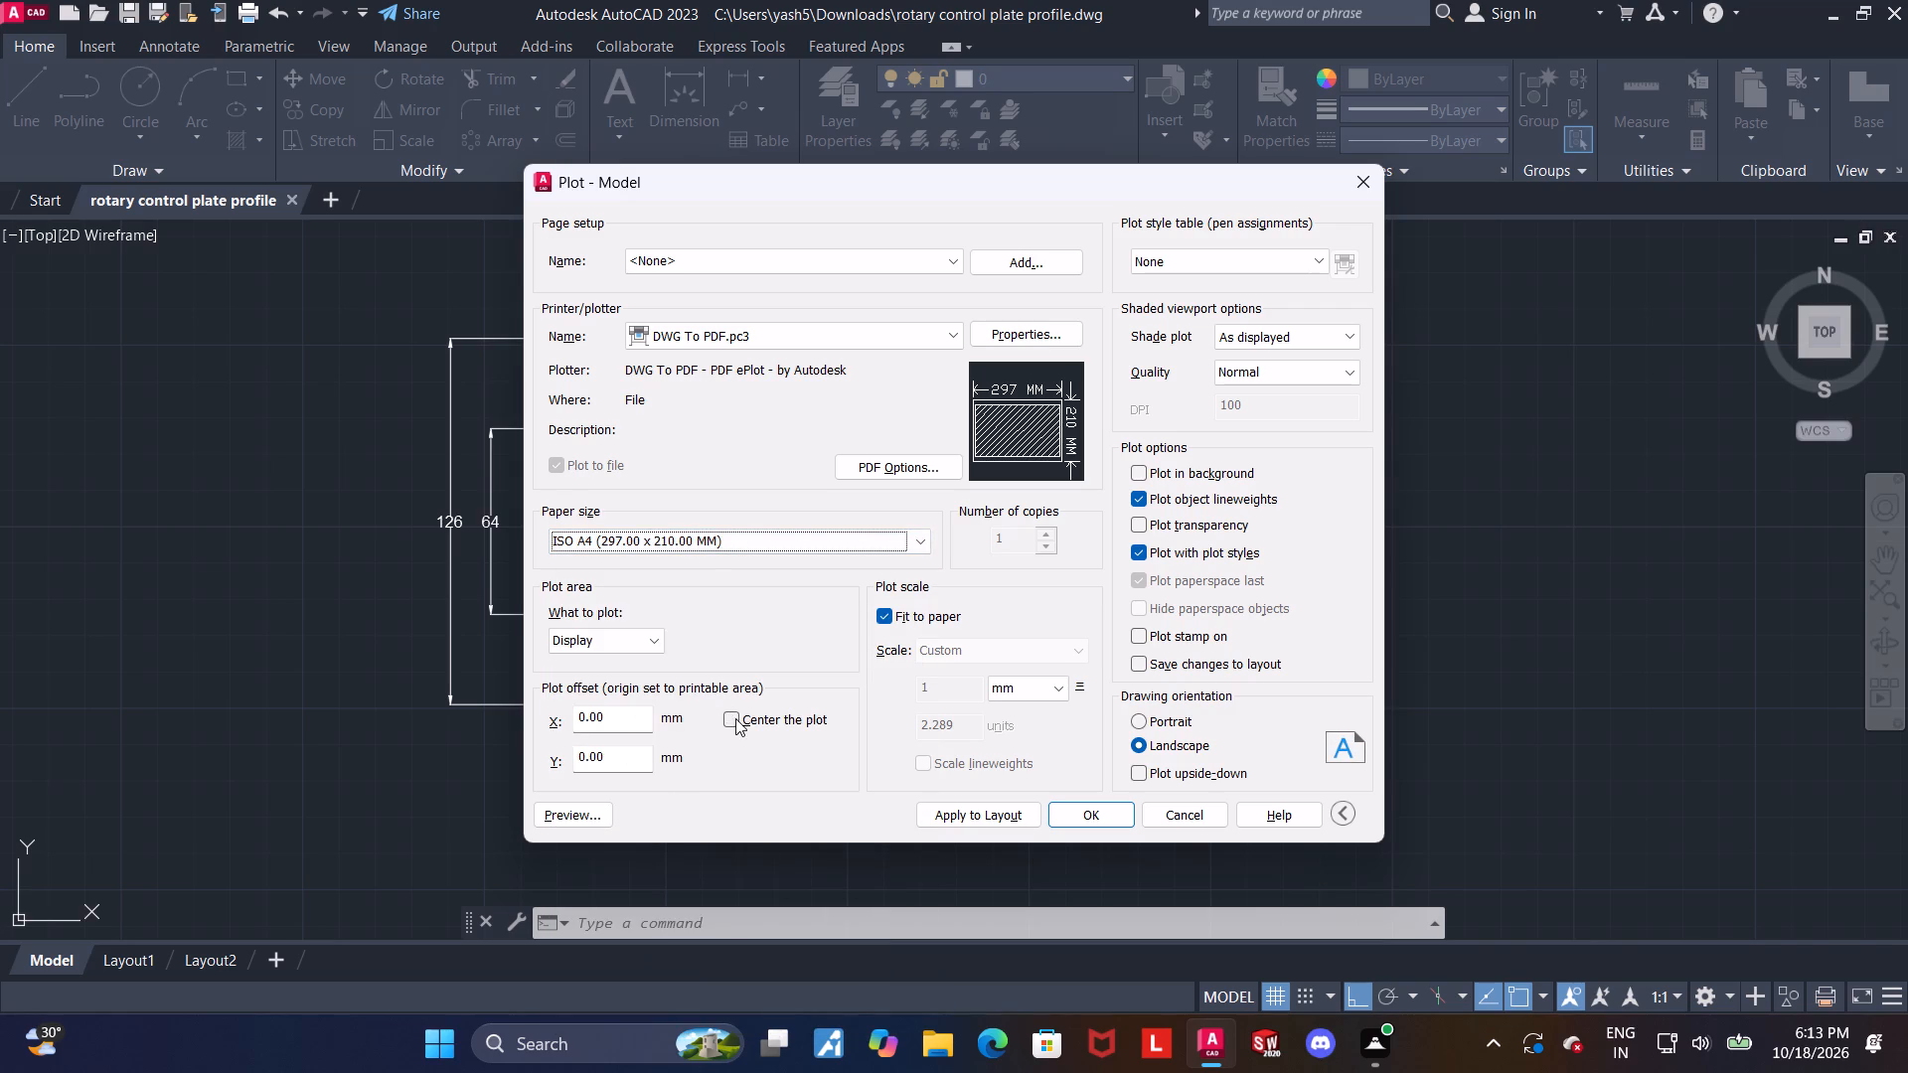
Center the plot and define the plot area as a window enclosing the whole dimensioned part.
{"action": "left_click", "coordinate": [735, 718]}
{"action": "left_click", "coordinate": [614, 648]}
{"action": "left_click", "coordinate": [629, 709]}
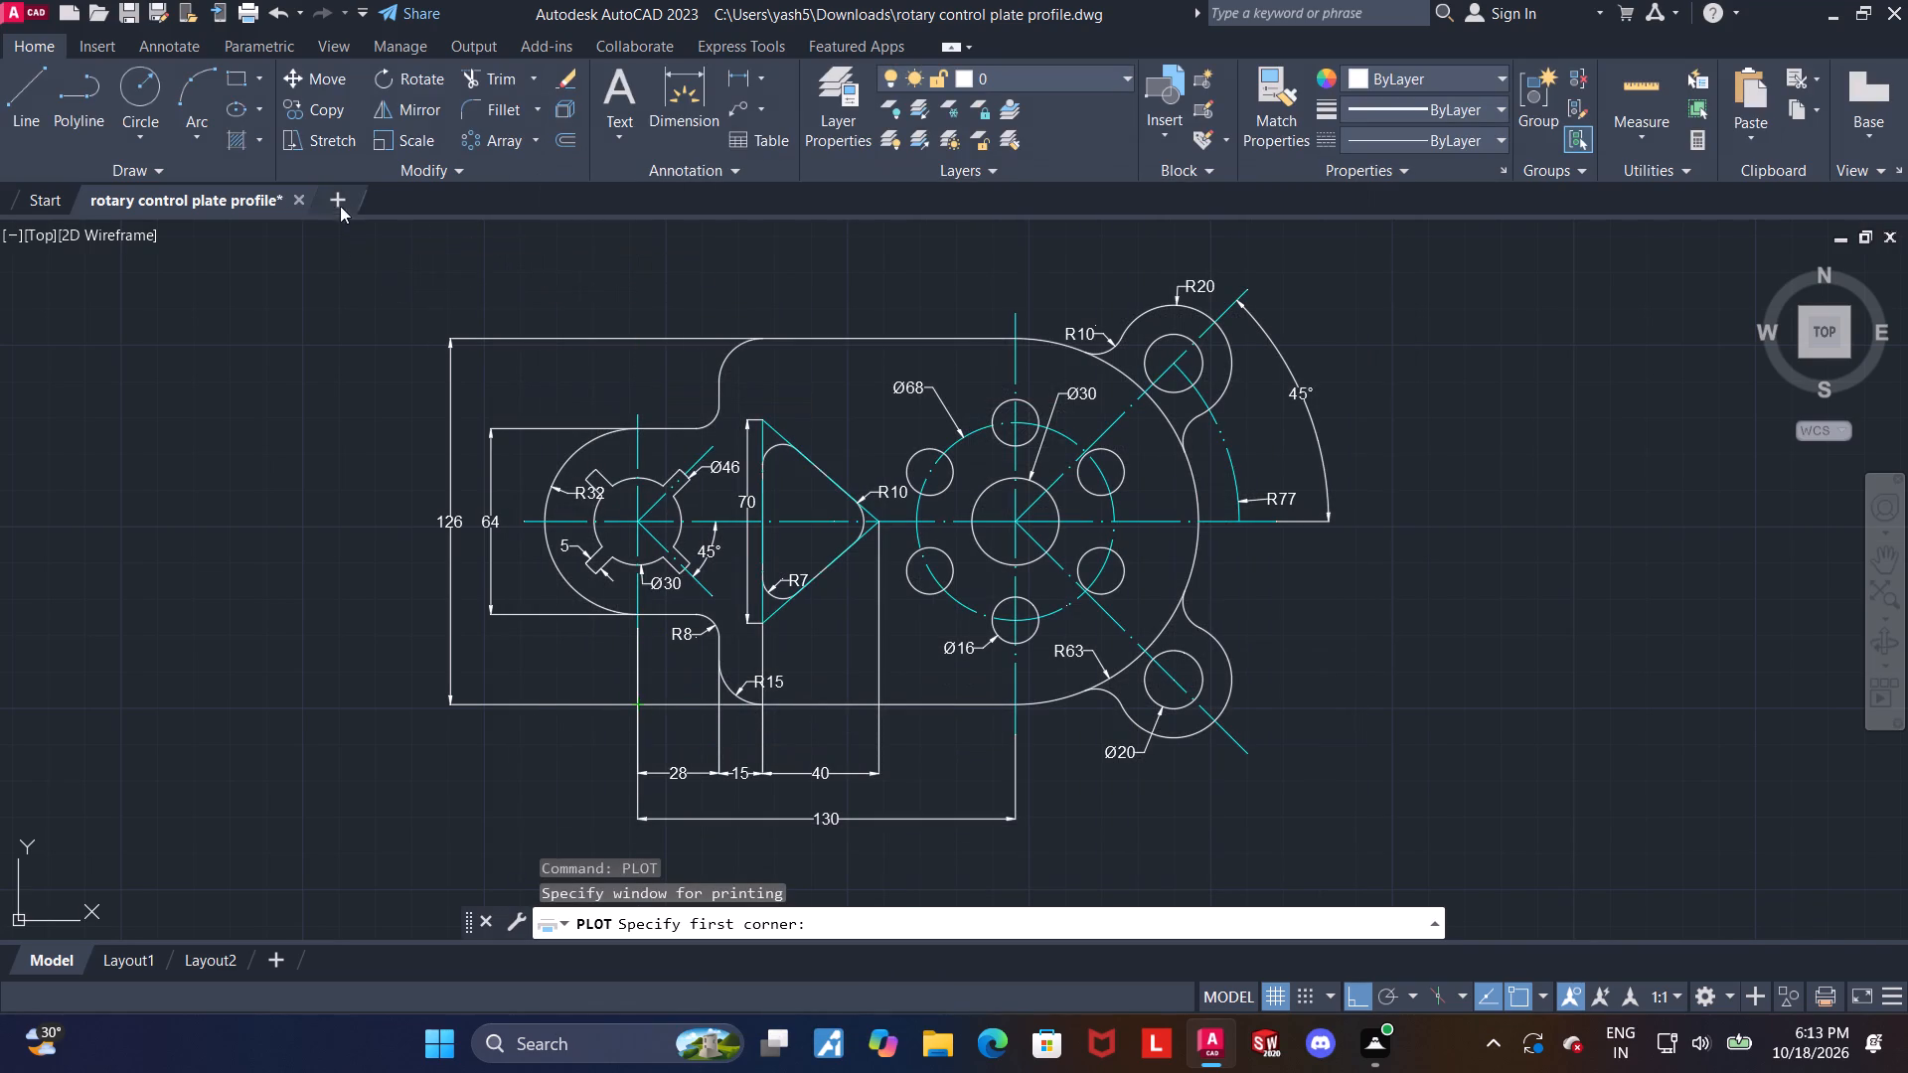
{"action": "left_click", "coordinate": [326, 236]}
{"action": "left_click", "coordinate": [1423, 851]}
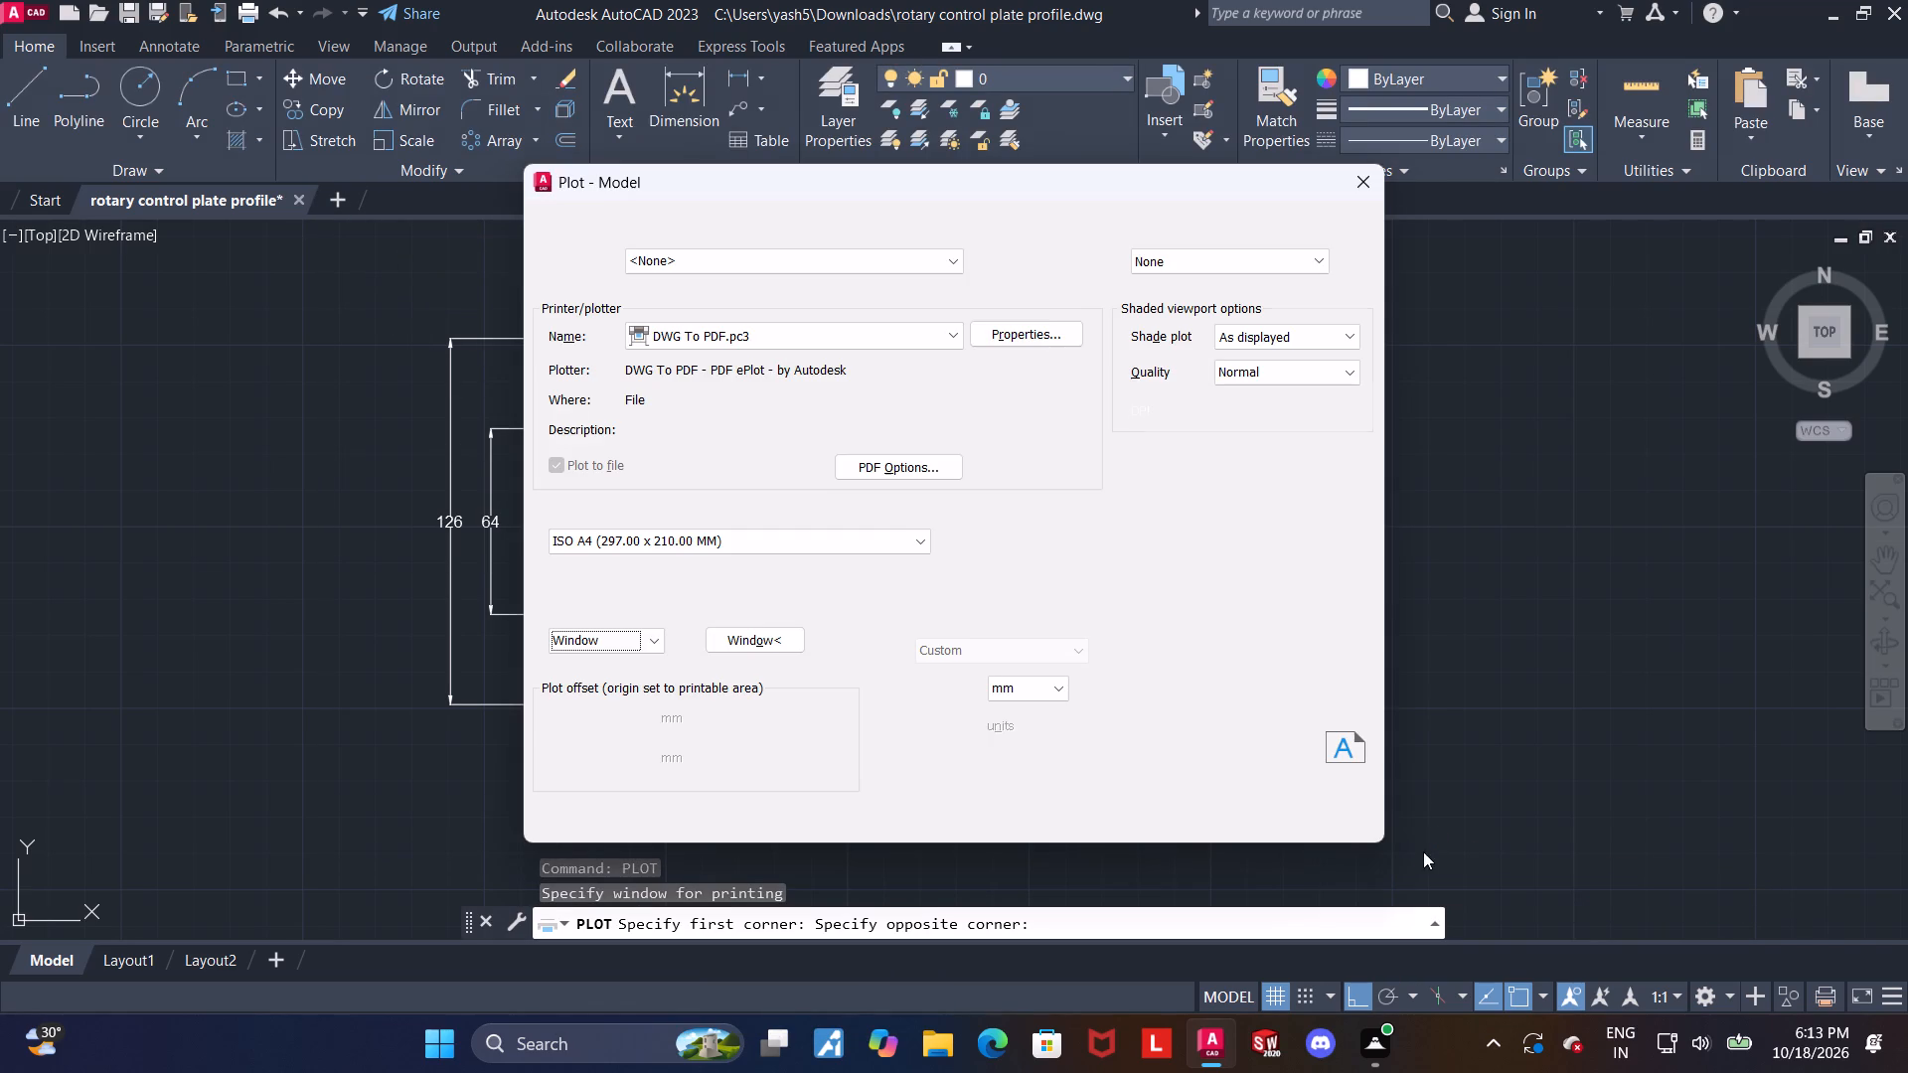
Run the plot and save the PDF in the Downloads folder under the suggested file name.
{"action": "left_click", "coordinate": [1059, 802]}
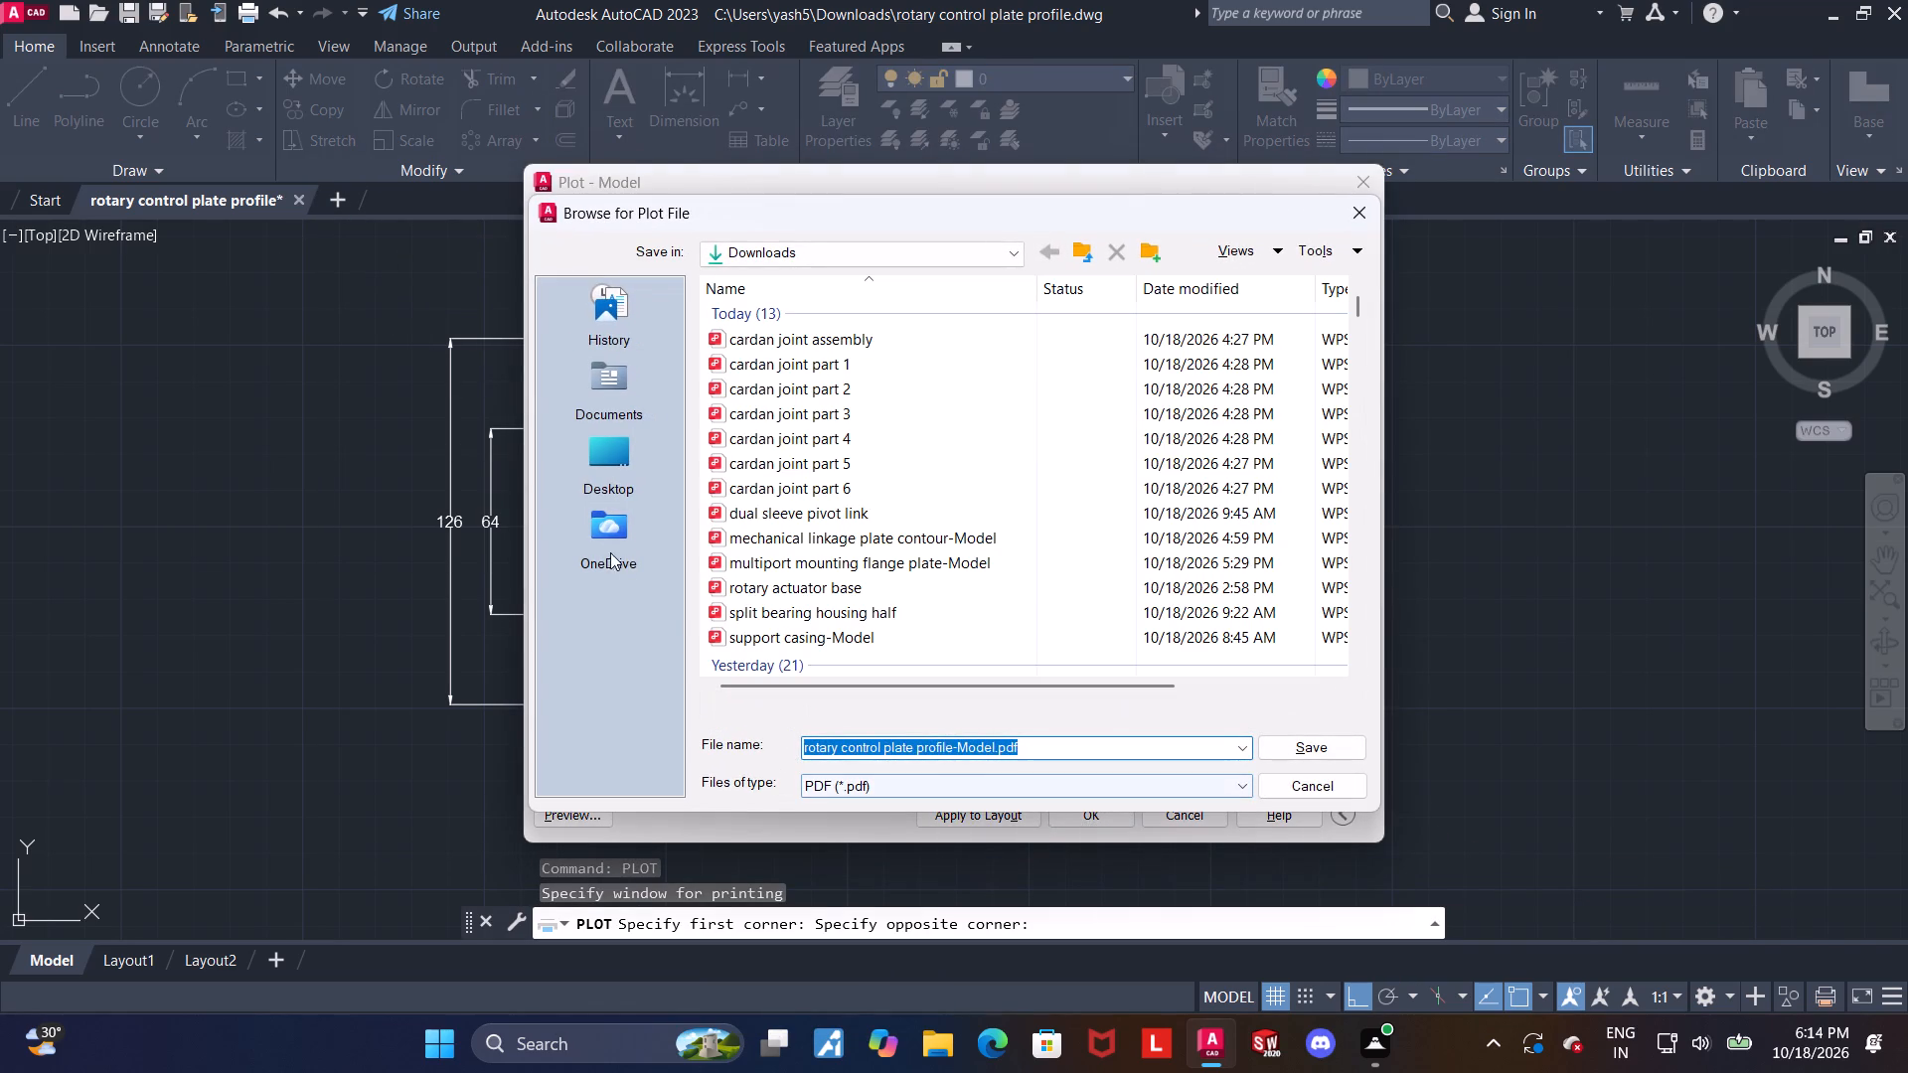
{"action": "left_click", "coordinate": [1360, 745]}
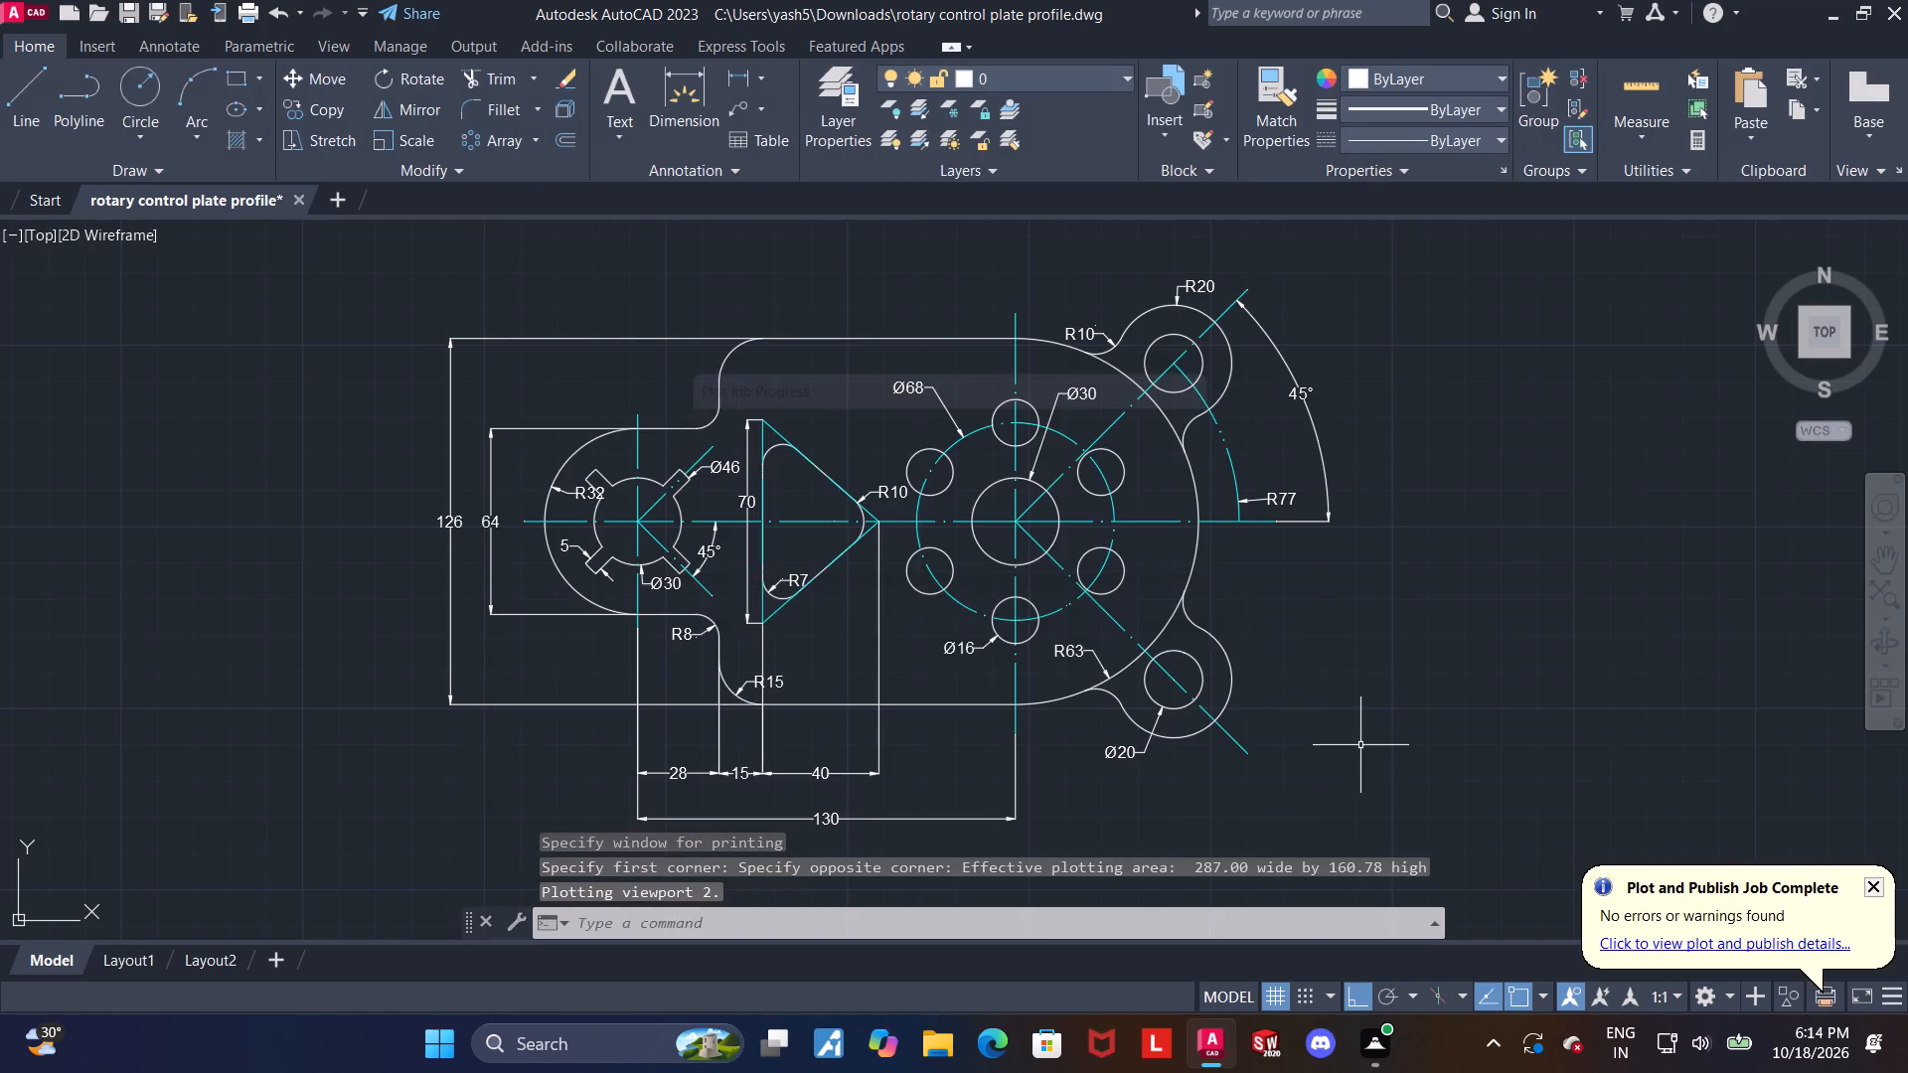
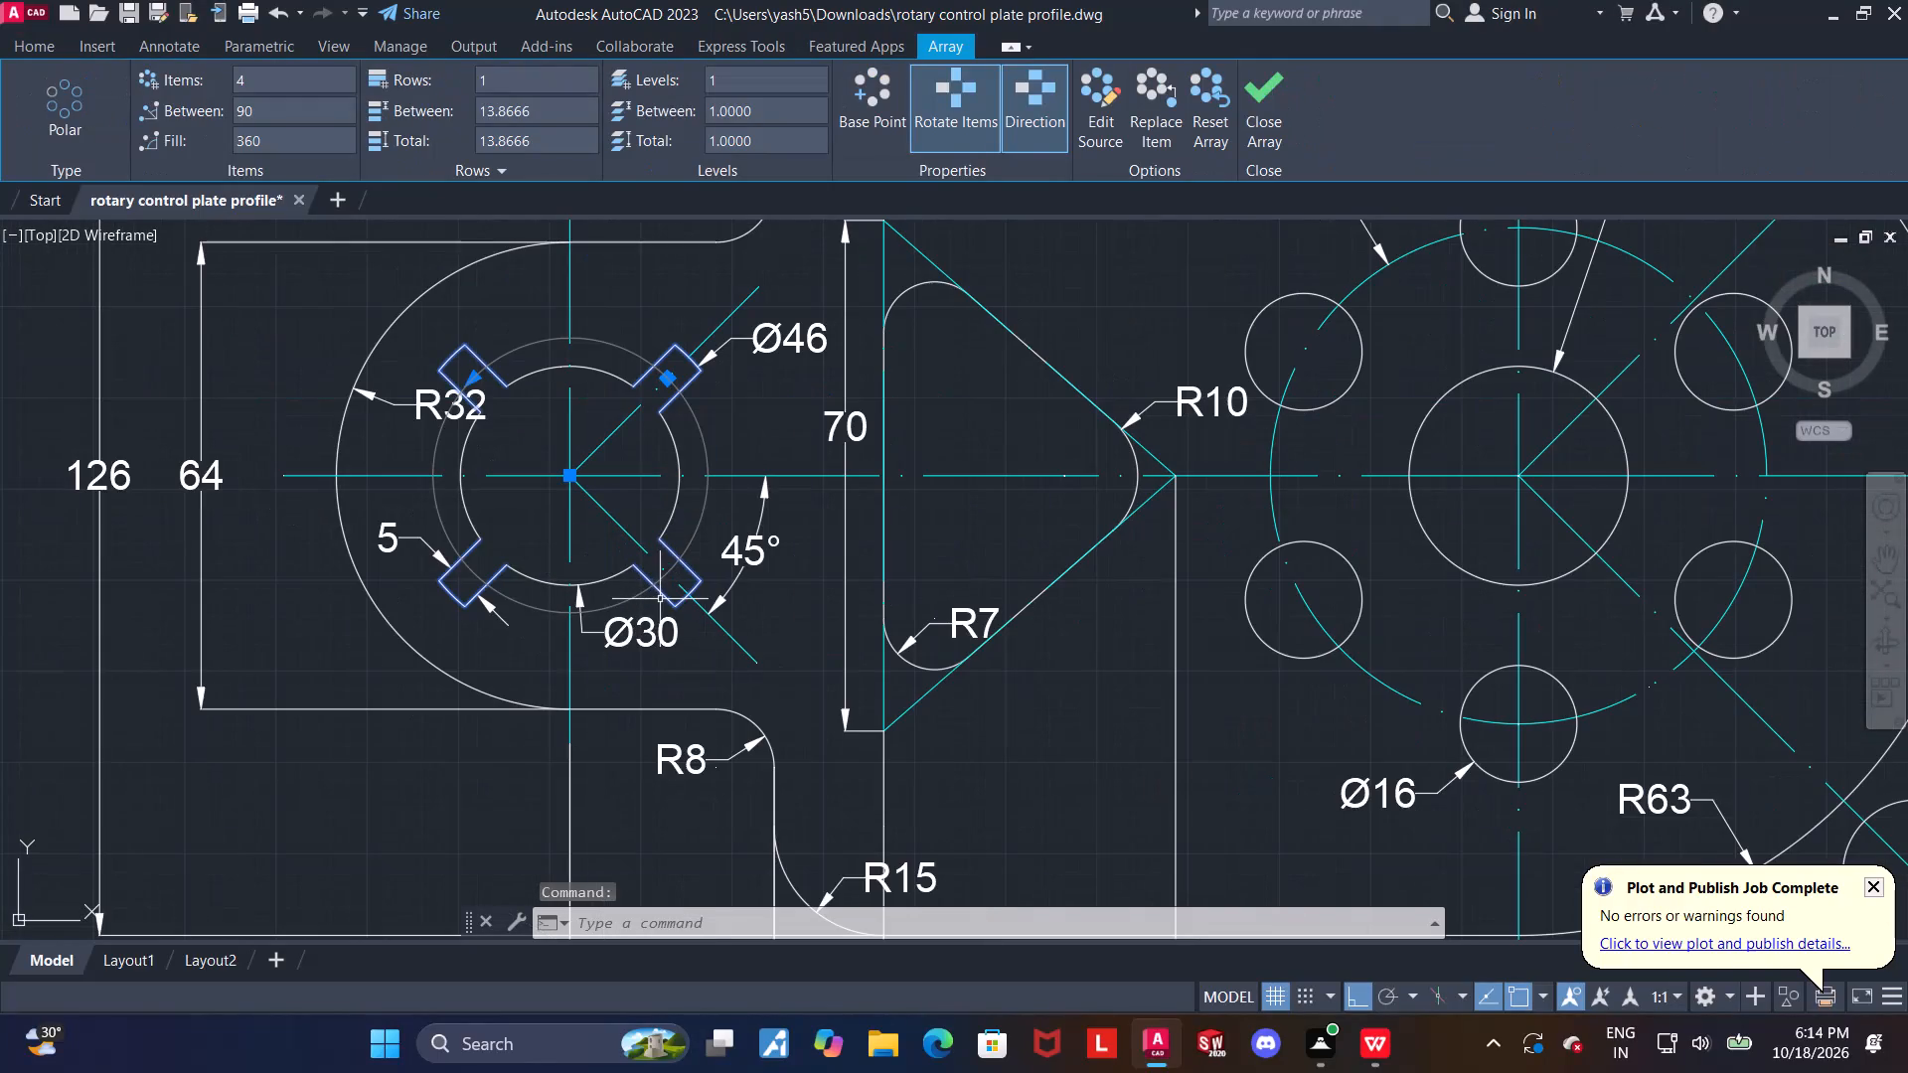
Examine the polar array of notches around the Ø30 hole in the R32 end, then the whole plate profile.
{"action": "key", "text": "Escape"}
{"action": "scroll", "coordinate": [663, 599], "scroll_direction": "down", "scroll_amount": 2}
{"action": "middle_click_drag", "start_coordinate": [1338, 624], "coordinate": [1350, 550]}
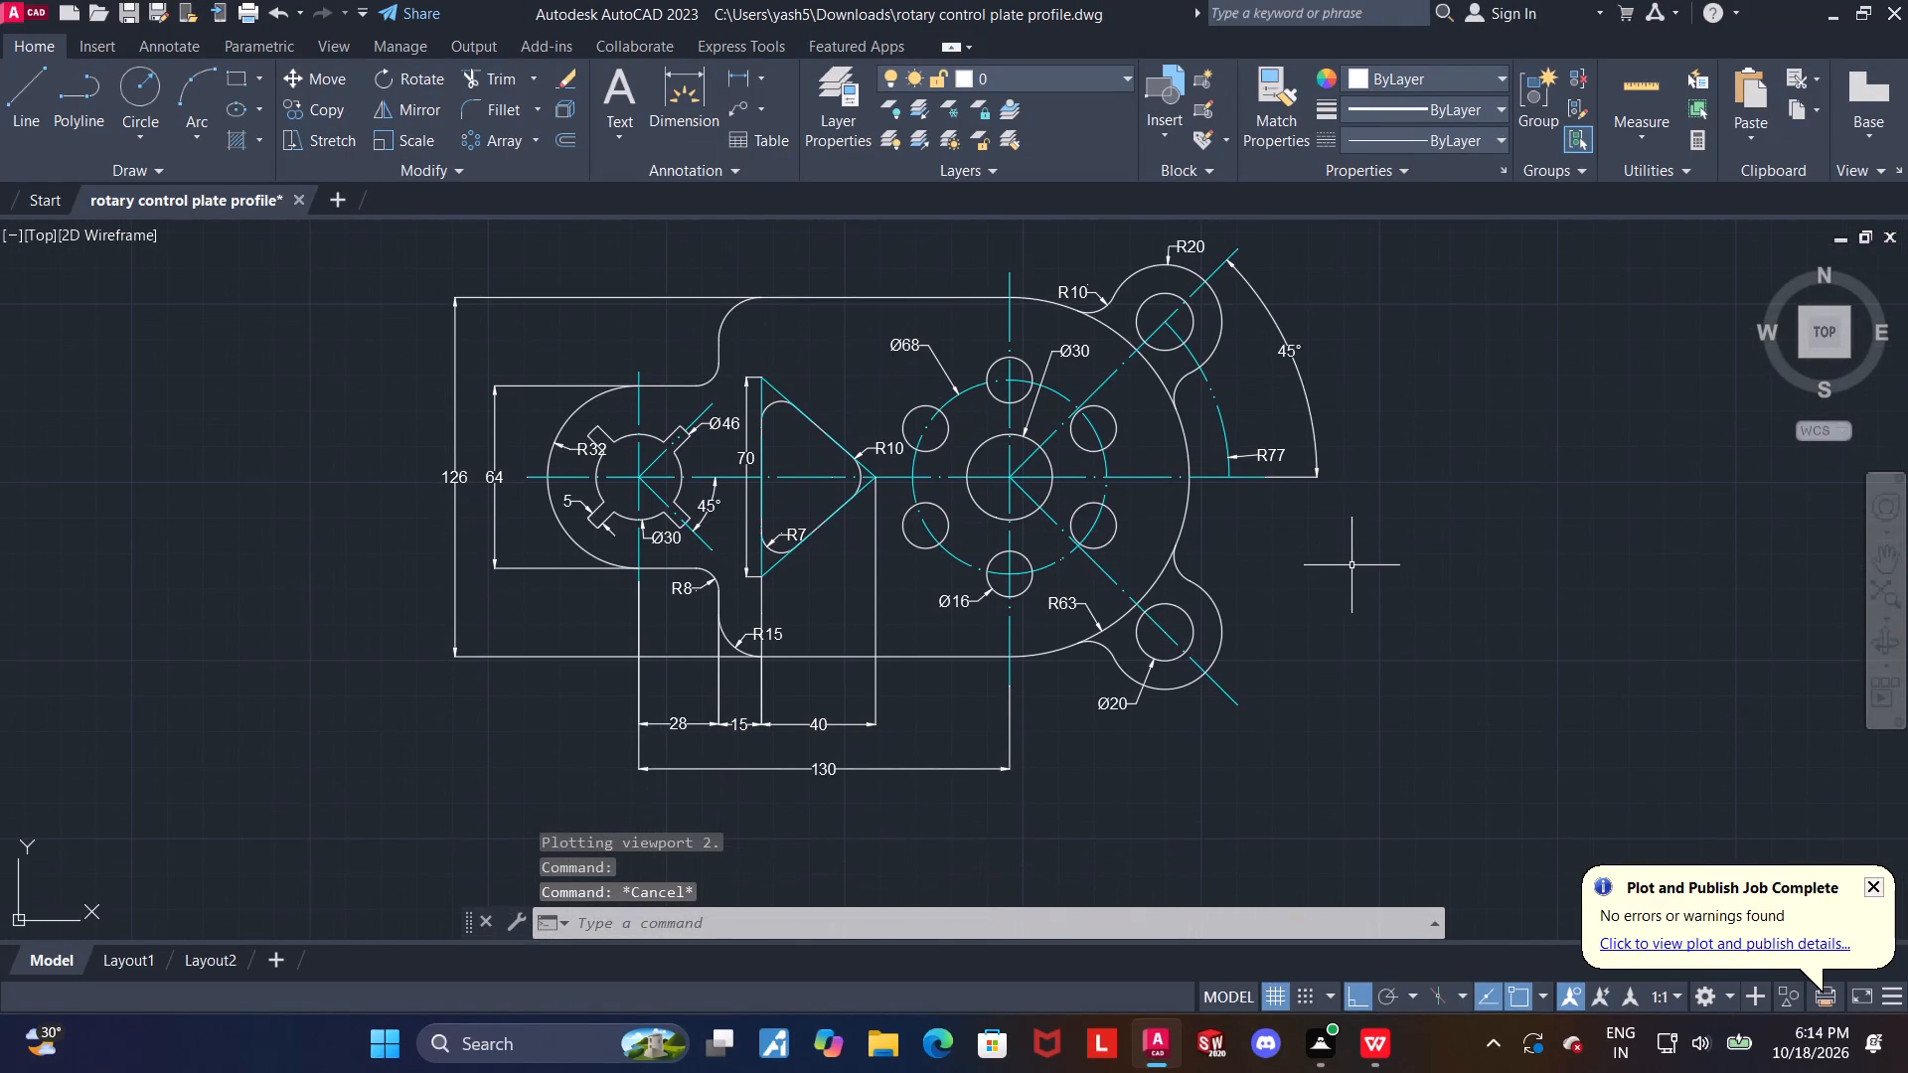
{"action": "scroll", "coordinate": [565, 548], "scroll_direction": "up", "scroll_amount": 2}
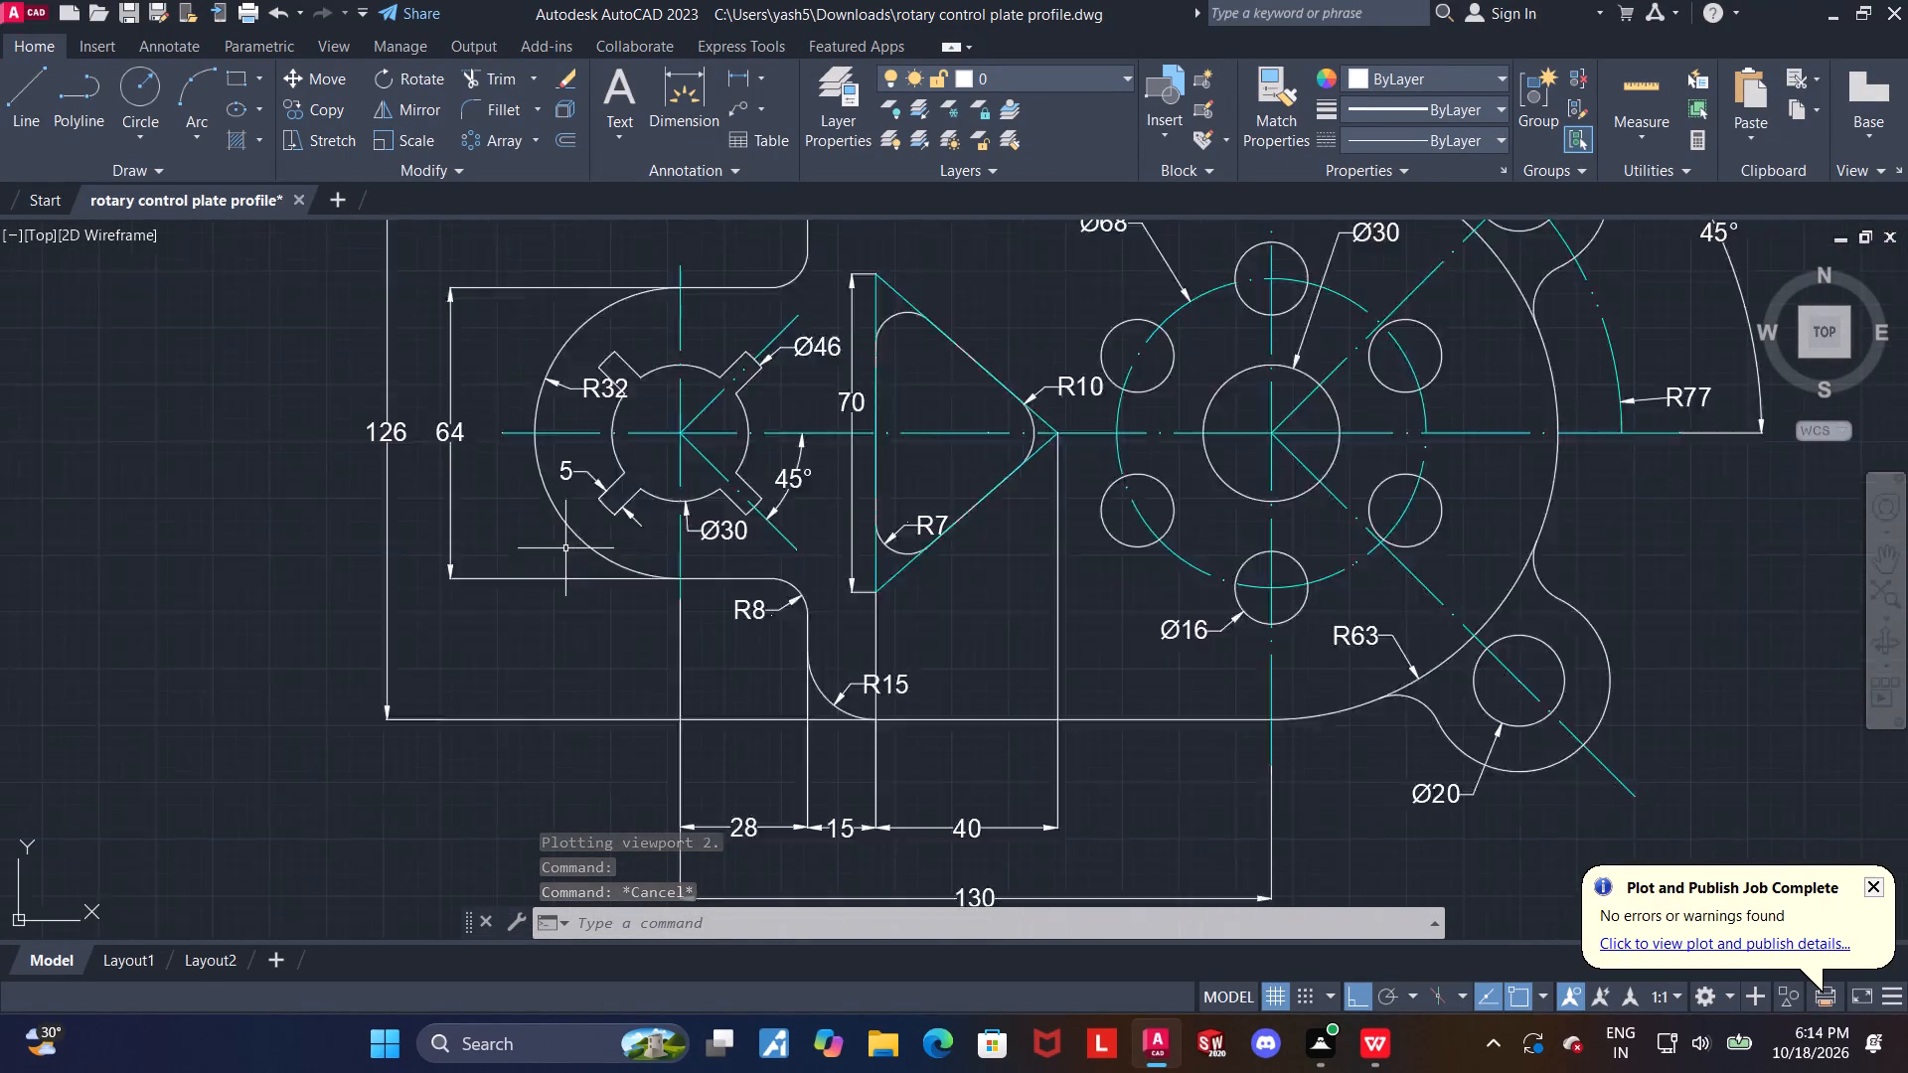
{"action": "scroll", "coordinate": [565, 548], "scroll_direction": "up", "scroll_amount": 2}
{"action": "left_click", "coordinate": [718, 381]}
{"action": "scroll", "coordinate": [718, 381], "scroll_direction": "down", "scroll_amount": 3}
{"action": "scroll", "coordinate": [882, 305], "scroll_direction": "down", "scroll_amount": 2}
{"action": "scroll", "coordinate": [889, 238], "scroll_direction": "up", "scroll_amount": 4}
{"action": "key", "text": "Escape"}
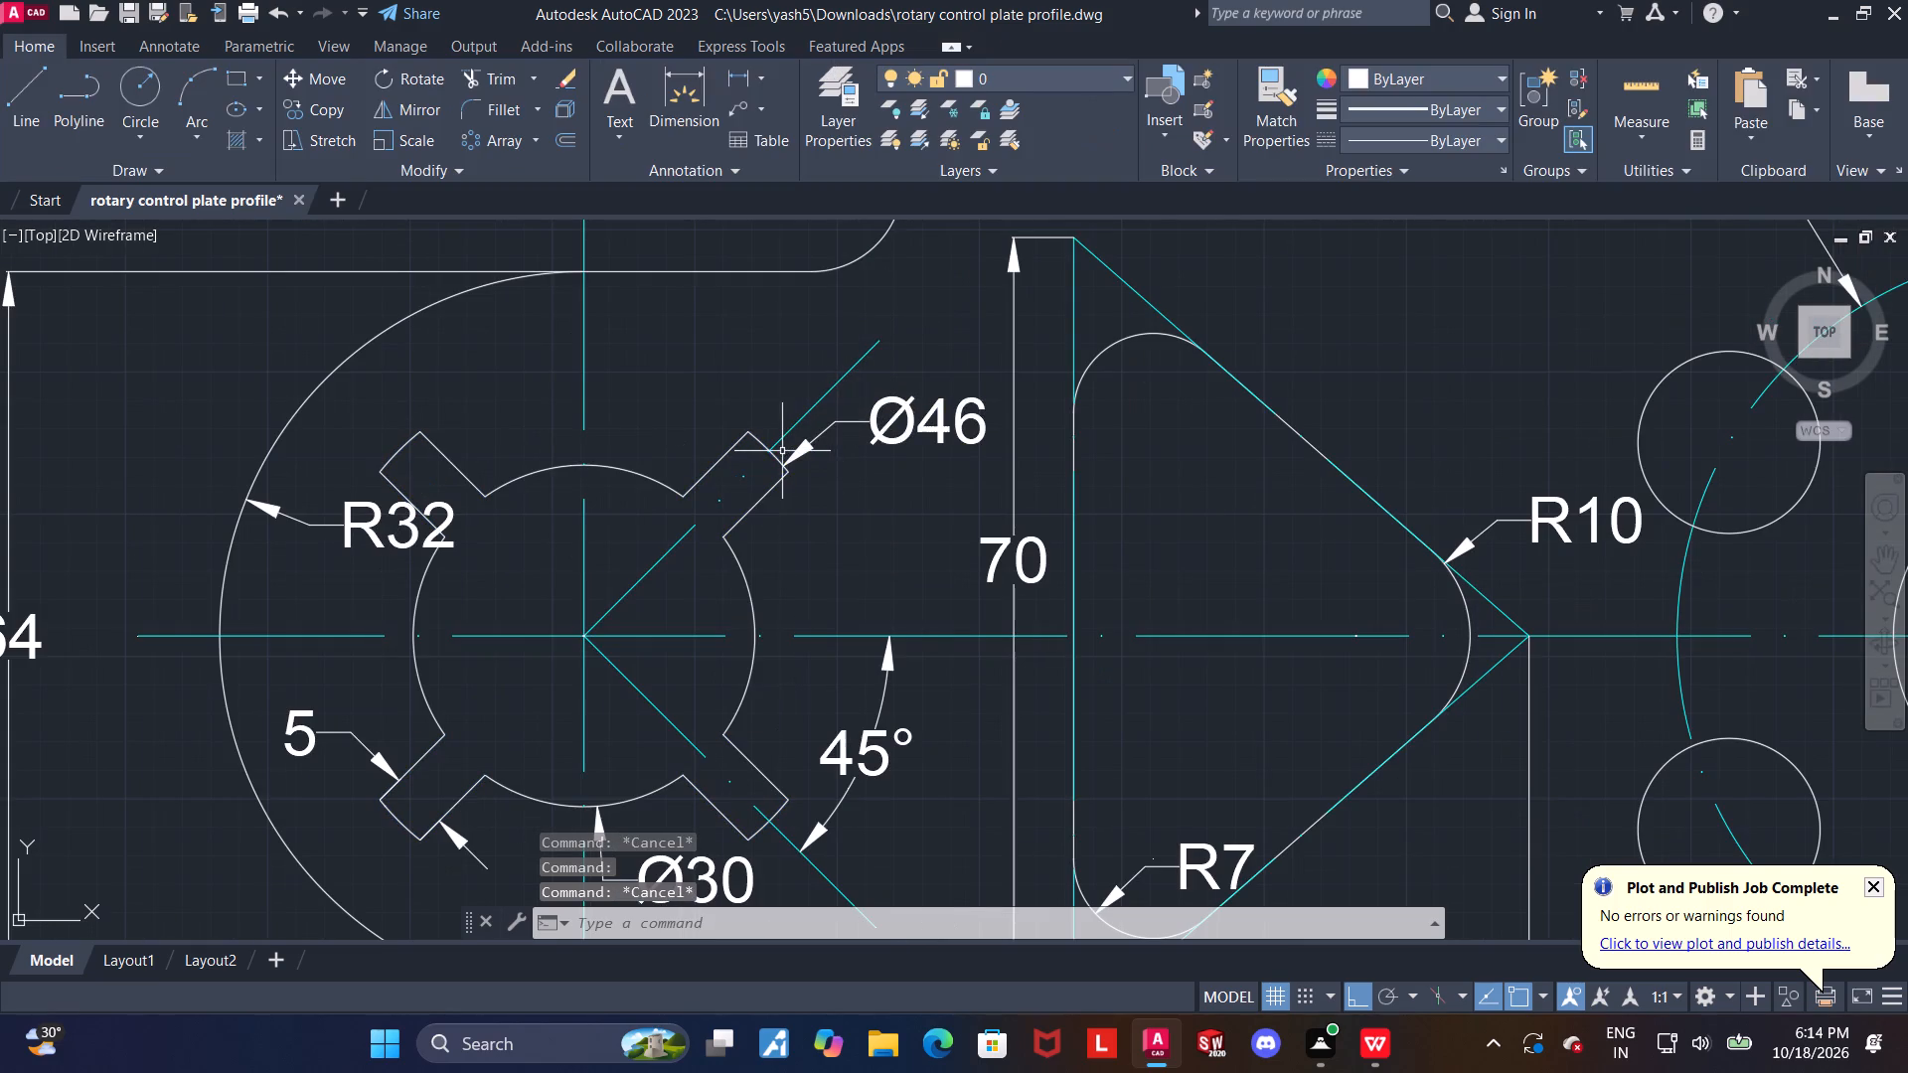
{"action": "left_click", "coordinate": [778, 455]}
{"action": "scroll", "coordinate": [778, 455], "scroll_direction": "down", "scroll_amount": 2}
{"action": "key", "text": "Escape"}
{"action": "scroll", "coordinate": [694, 503], "scroll_direction": "up", "scroll_amount": 3}
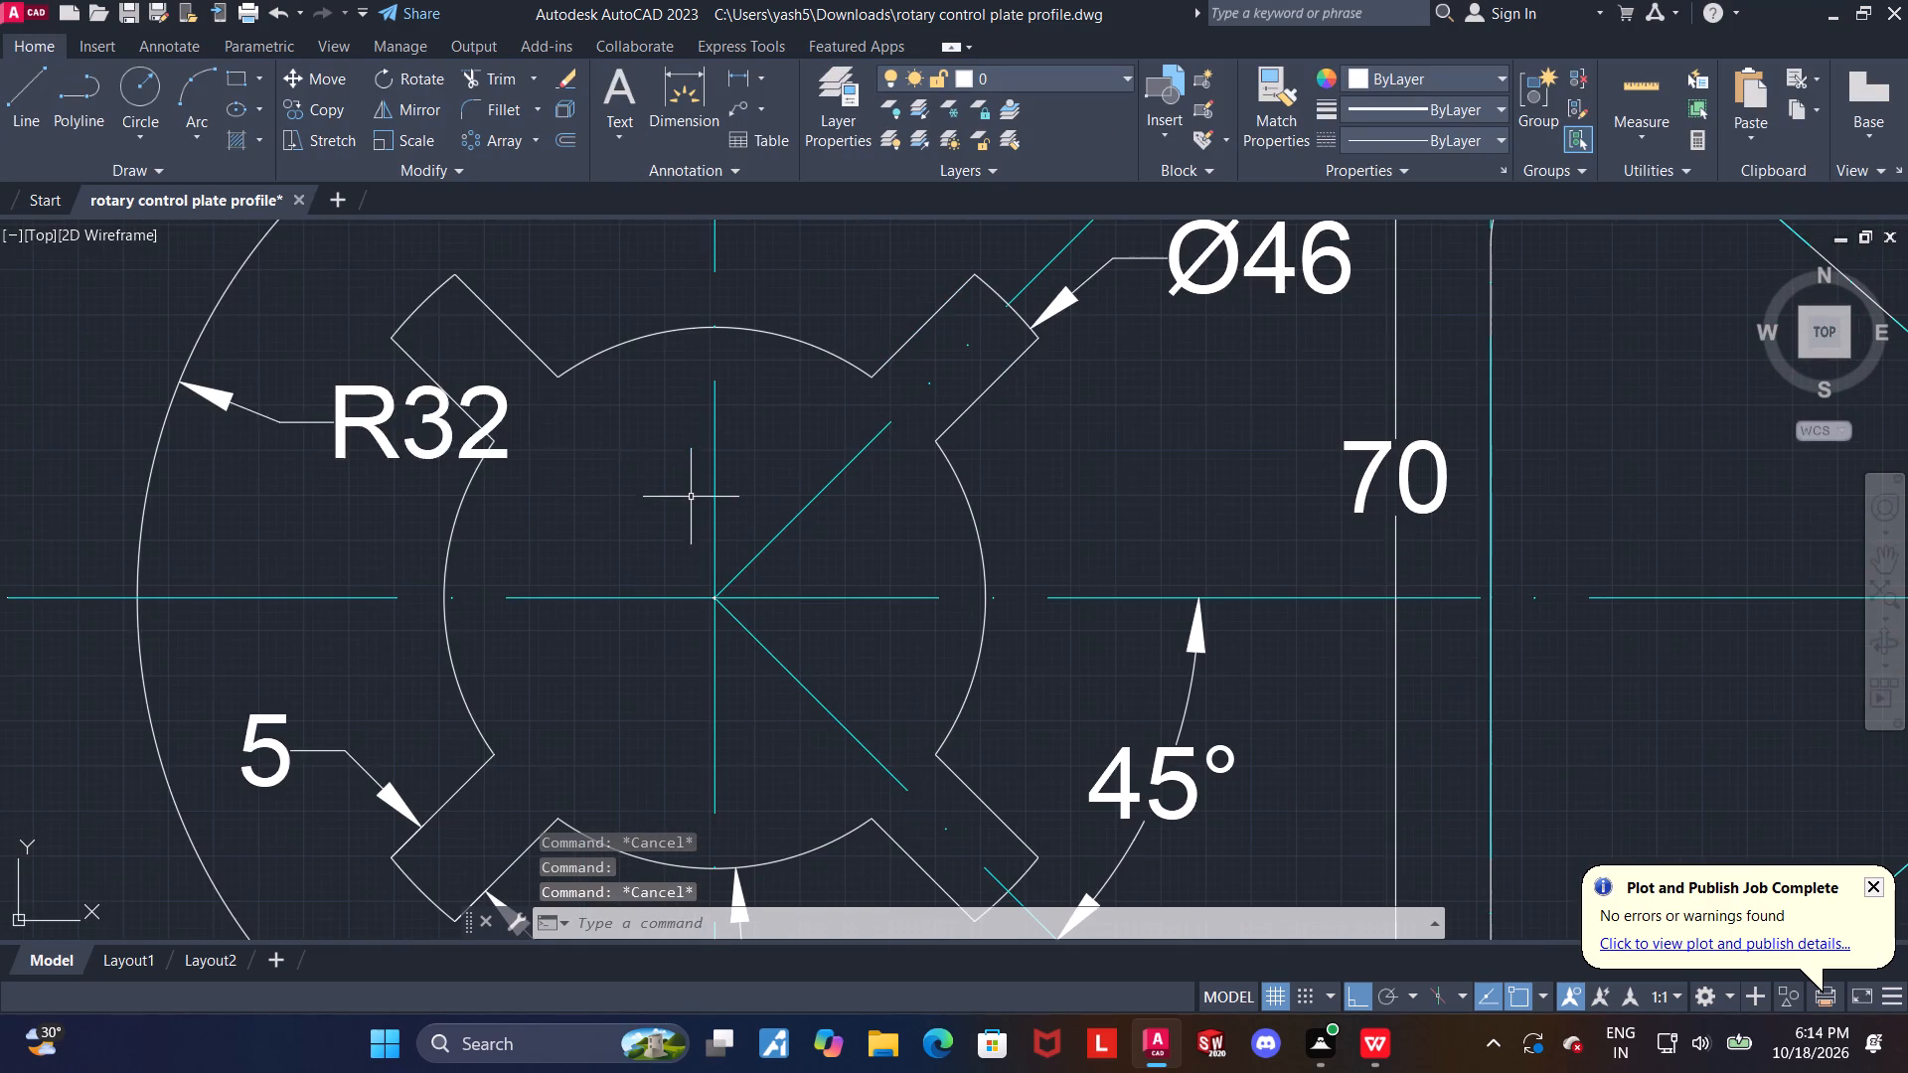
{"action": "left_click", "coordinate": [415, 314]}
{"action": "scroll", "coordinate": [414, 311], "scroll_direction": "down", "scroll_amount": 3}
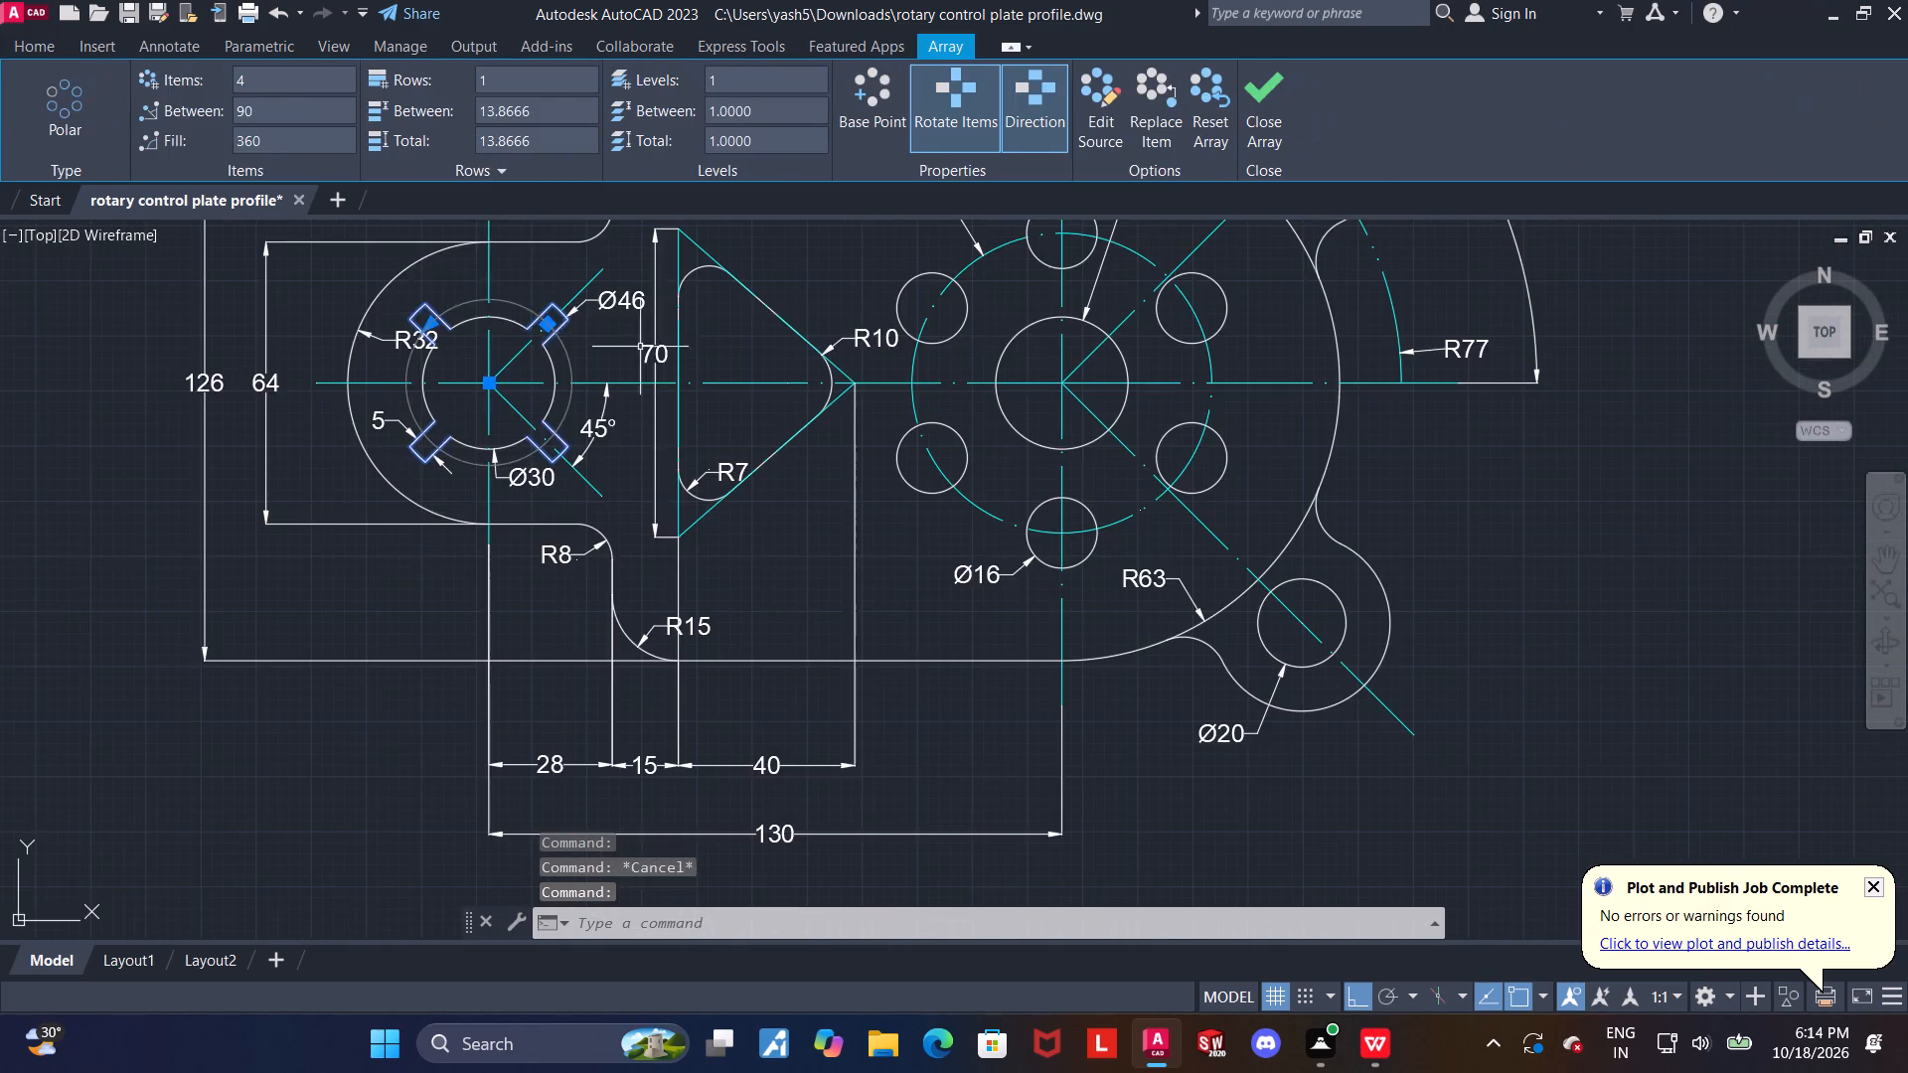
{"action": "key", "text": "Escape"}
{"action": "scroll", "coordinate": [672, 374], "scroll_direction": "down", "scroll_amount": 2}
{"action": "middle_click_drag", "start_coordinate": [1135, 441], "coordinate": [1161, 494]}
{"action": "scroll", "coordinate": [874, 383], "scroll_direction": "up", "scroll_amount": 1}
{"action": "middle_click_drag", "start_coordinate": [1095, 453], "coordinate": [1100, 458]}
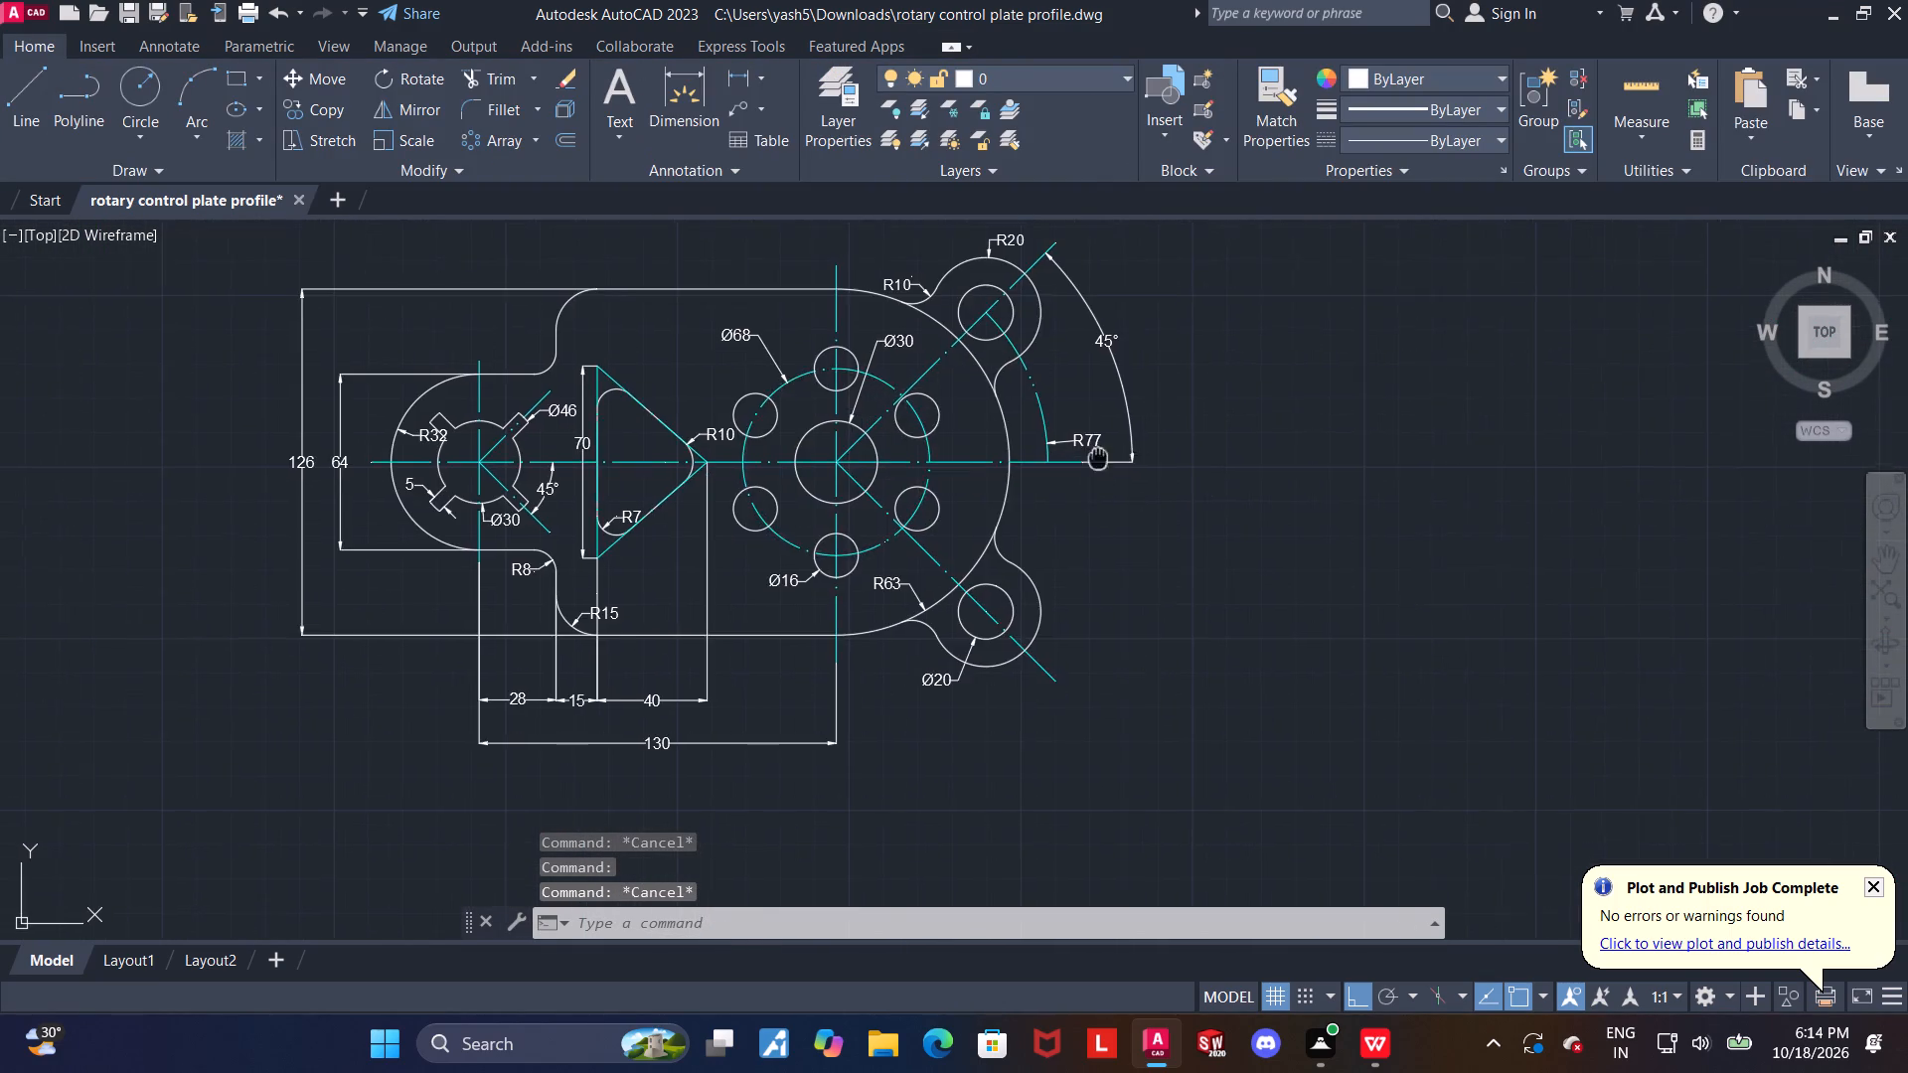
{"action": "middle_click_drag", "start_coordinate": [1100, 458], "coordinate": [1189, 539]}
{"action": "middle_click_drag", "start_coordinate": [1232, 647], "coordinate": [1244, 615]}
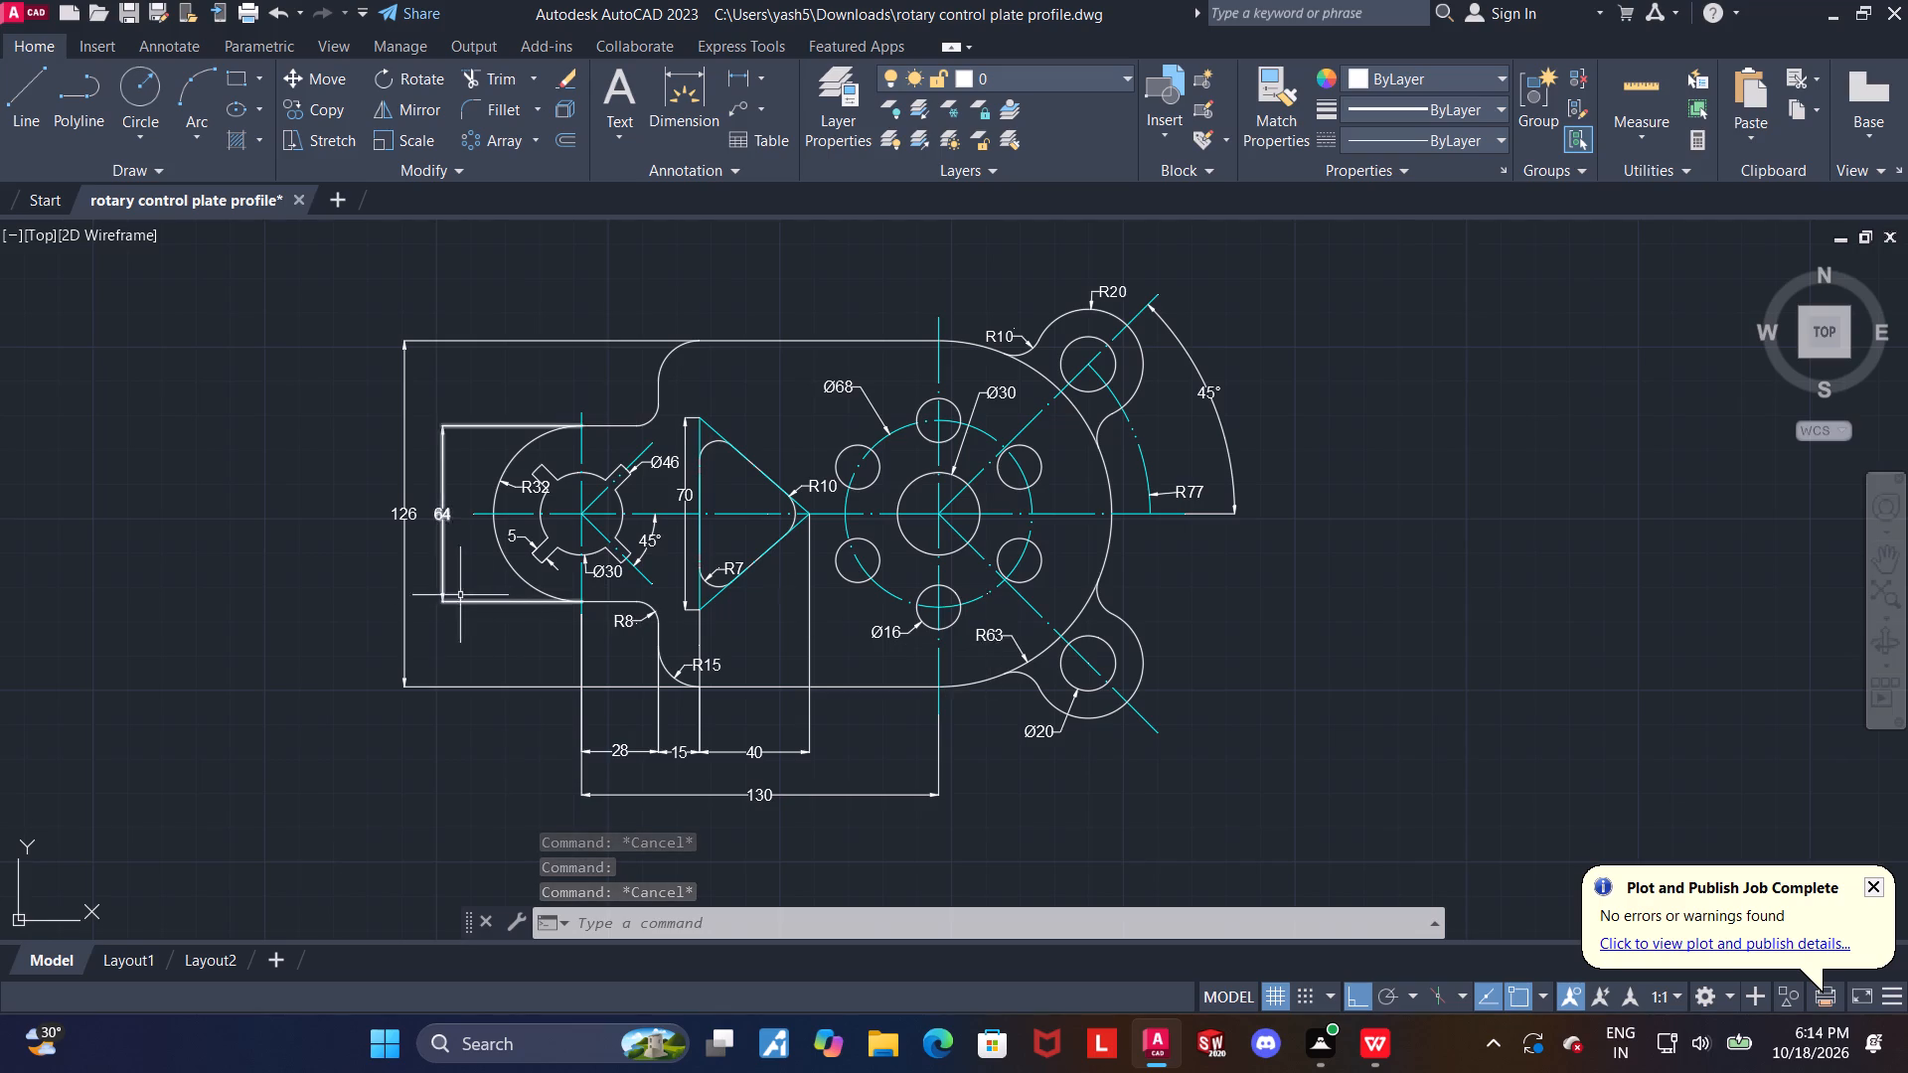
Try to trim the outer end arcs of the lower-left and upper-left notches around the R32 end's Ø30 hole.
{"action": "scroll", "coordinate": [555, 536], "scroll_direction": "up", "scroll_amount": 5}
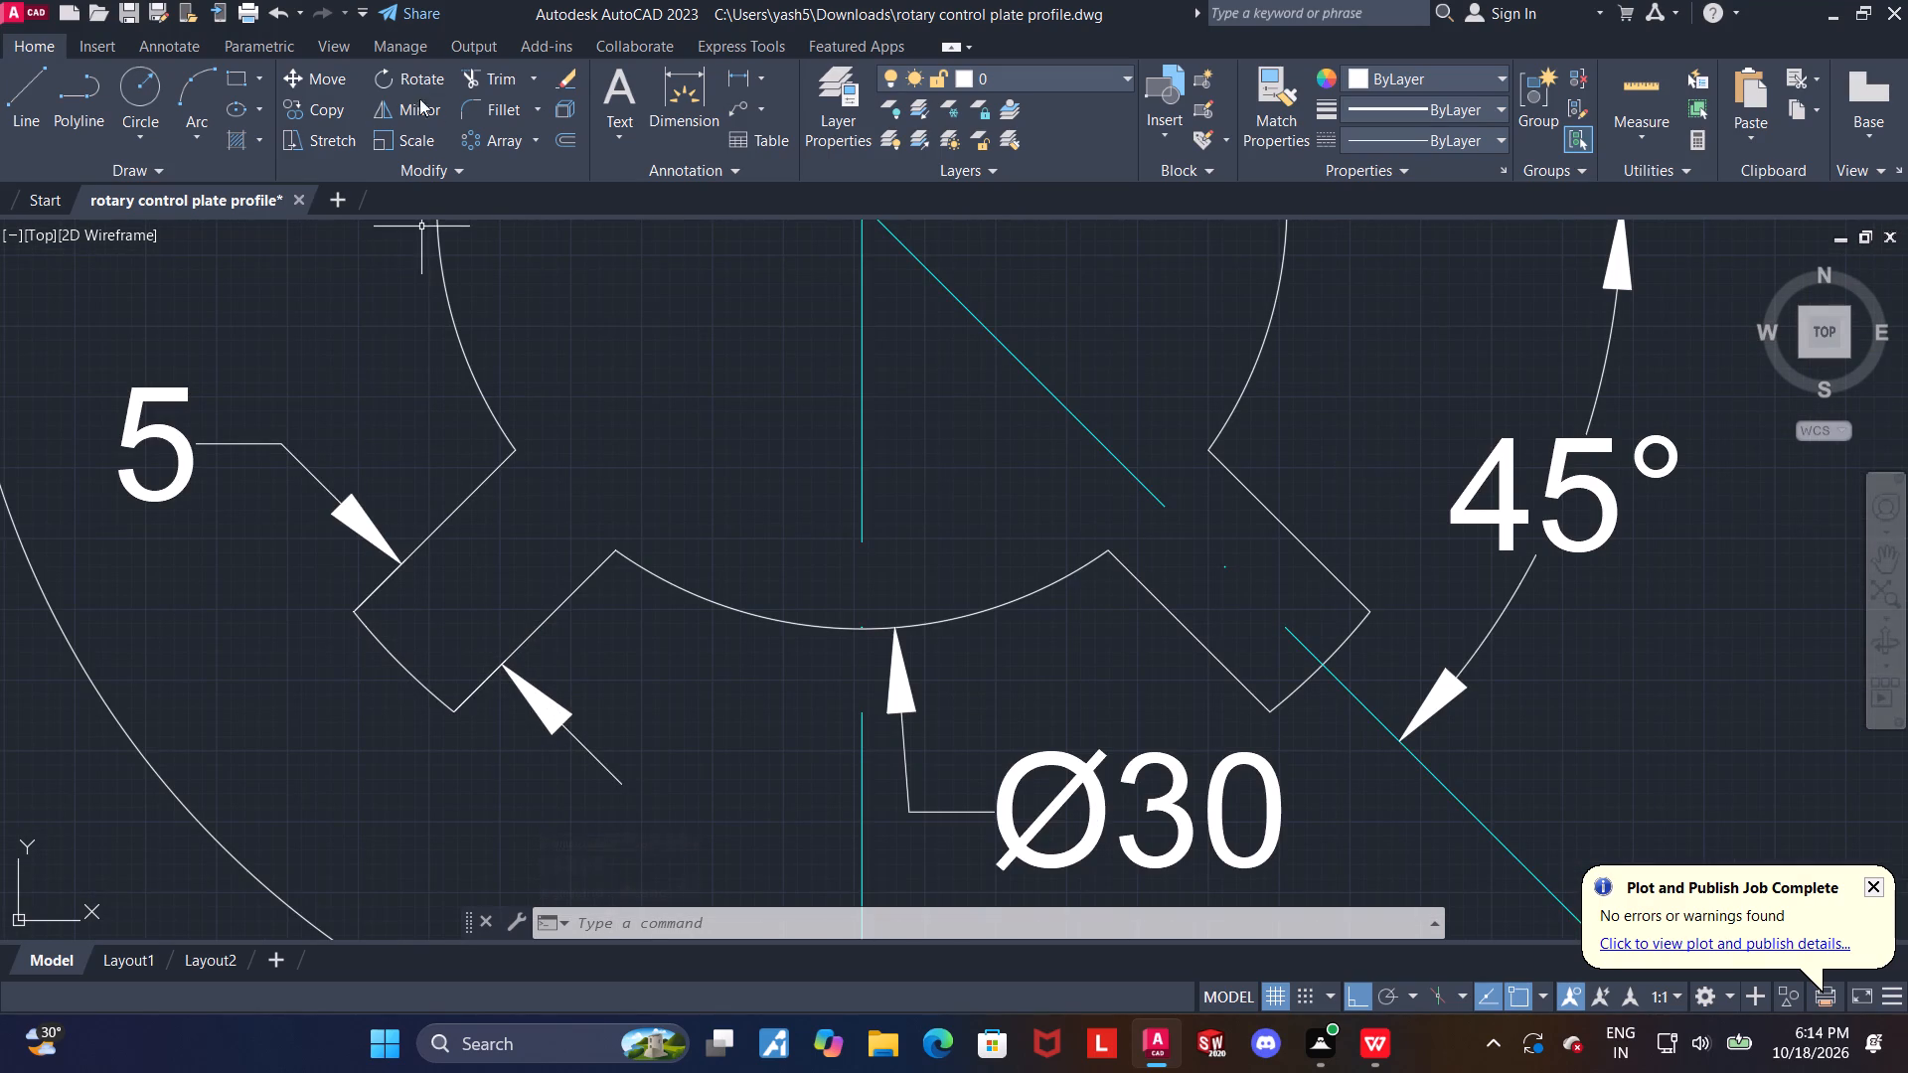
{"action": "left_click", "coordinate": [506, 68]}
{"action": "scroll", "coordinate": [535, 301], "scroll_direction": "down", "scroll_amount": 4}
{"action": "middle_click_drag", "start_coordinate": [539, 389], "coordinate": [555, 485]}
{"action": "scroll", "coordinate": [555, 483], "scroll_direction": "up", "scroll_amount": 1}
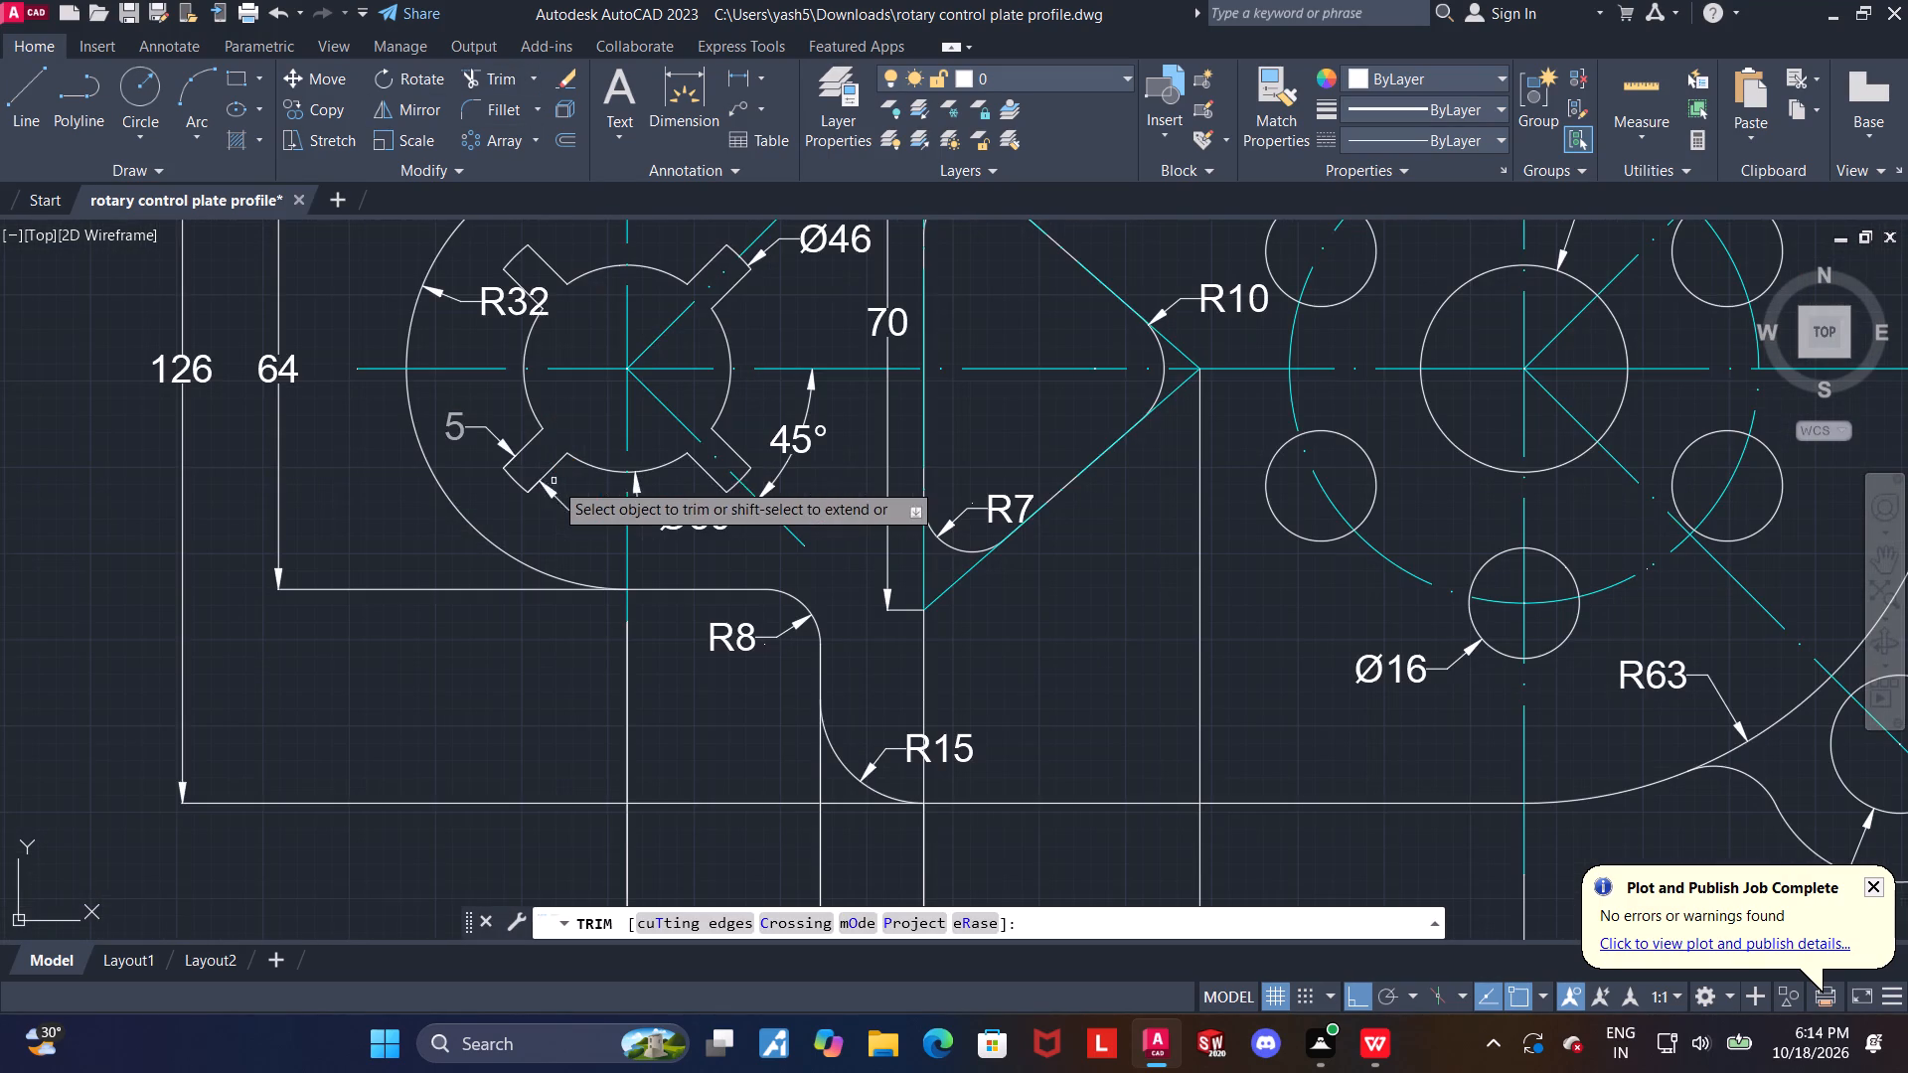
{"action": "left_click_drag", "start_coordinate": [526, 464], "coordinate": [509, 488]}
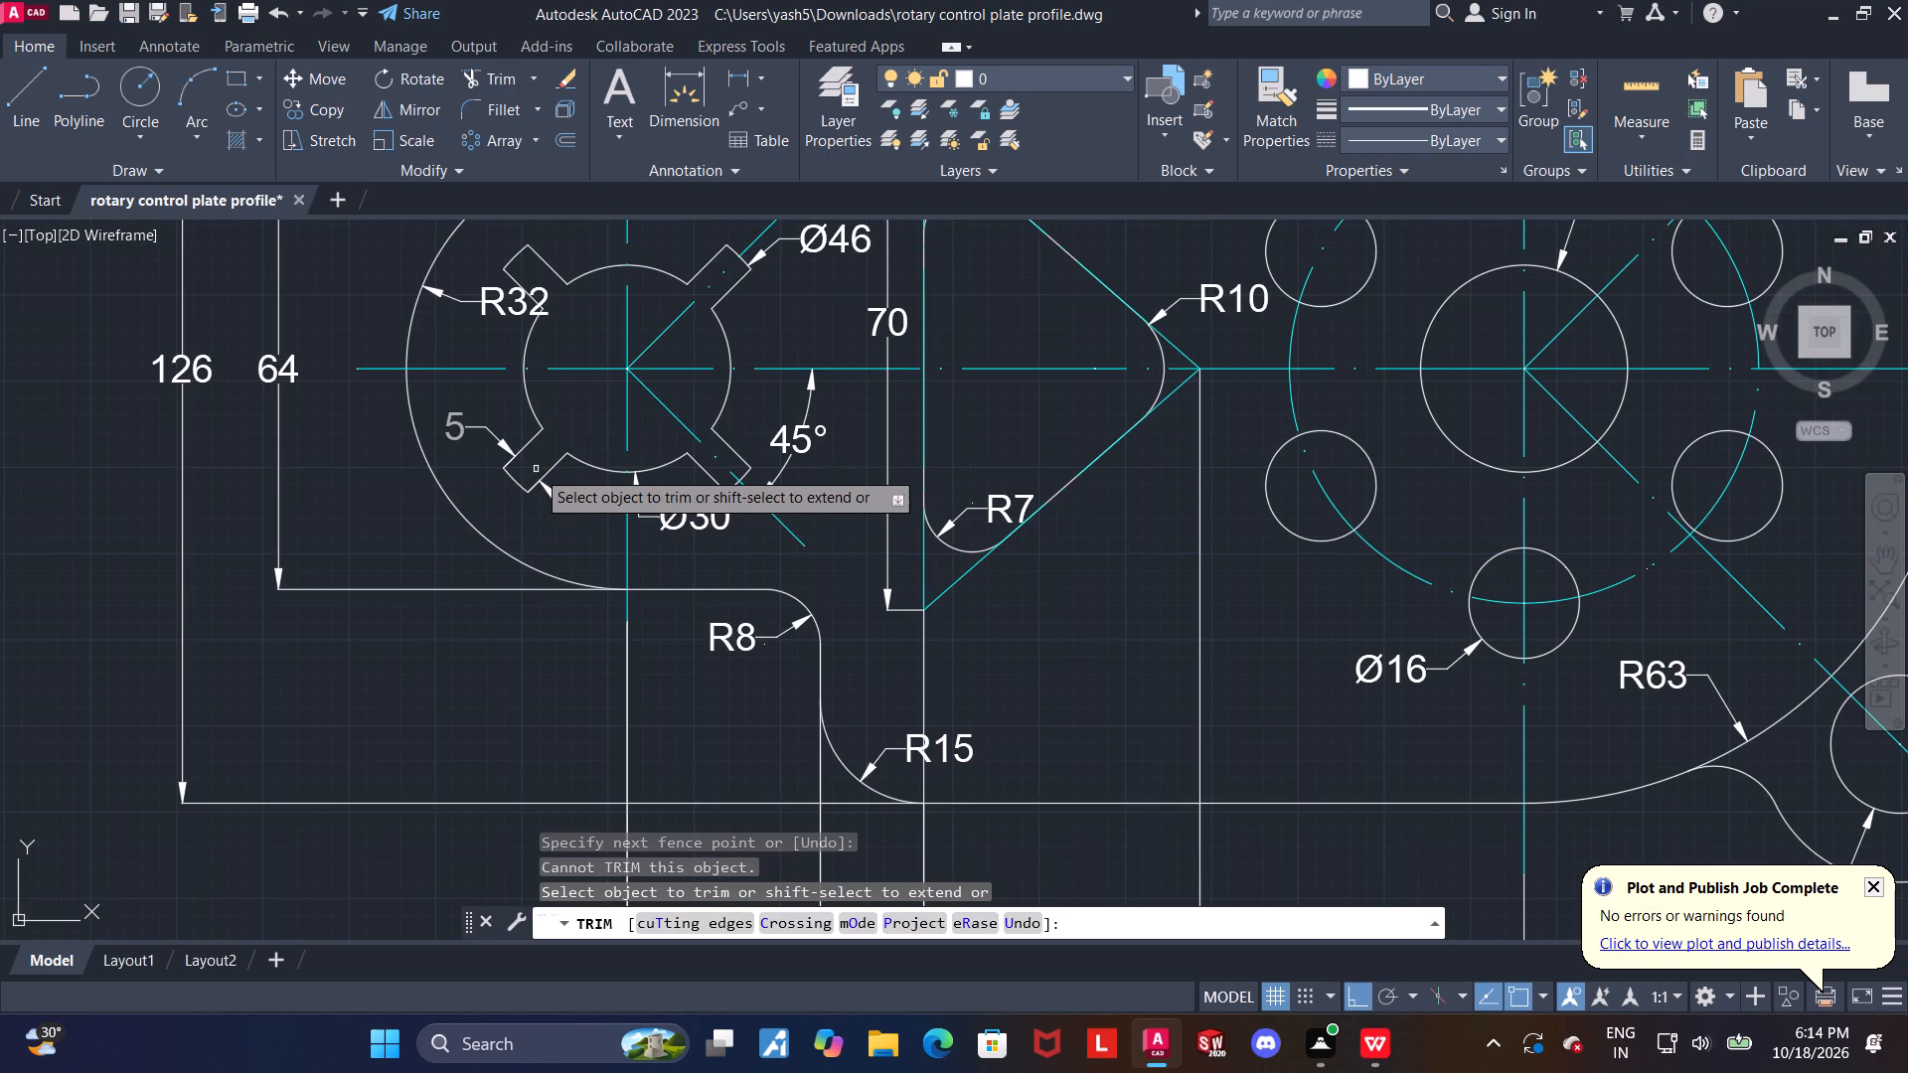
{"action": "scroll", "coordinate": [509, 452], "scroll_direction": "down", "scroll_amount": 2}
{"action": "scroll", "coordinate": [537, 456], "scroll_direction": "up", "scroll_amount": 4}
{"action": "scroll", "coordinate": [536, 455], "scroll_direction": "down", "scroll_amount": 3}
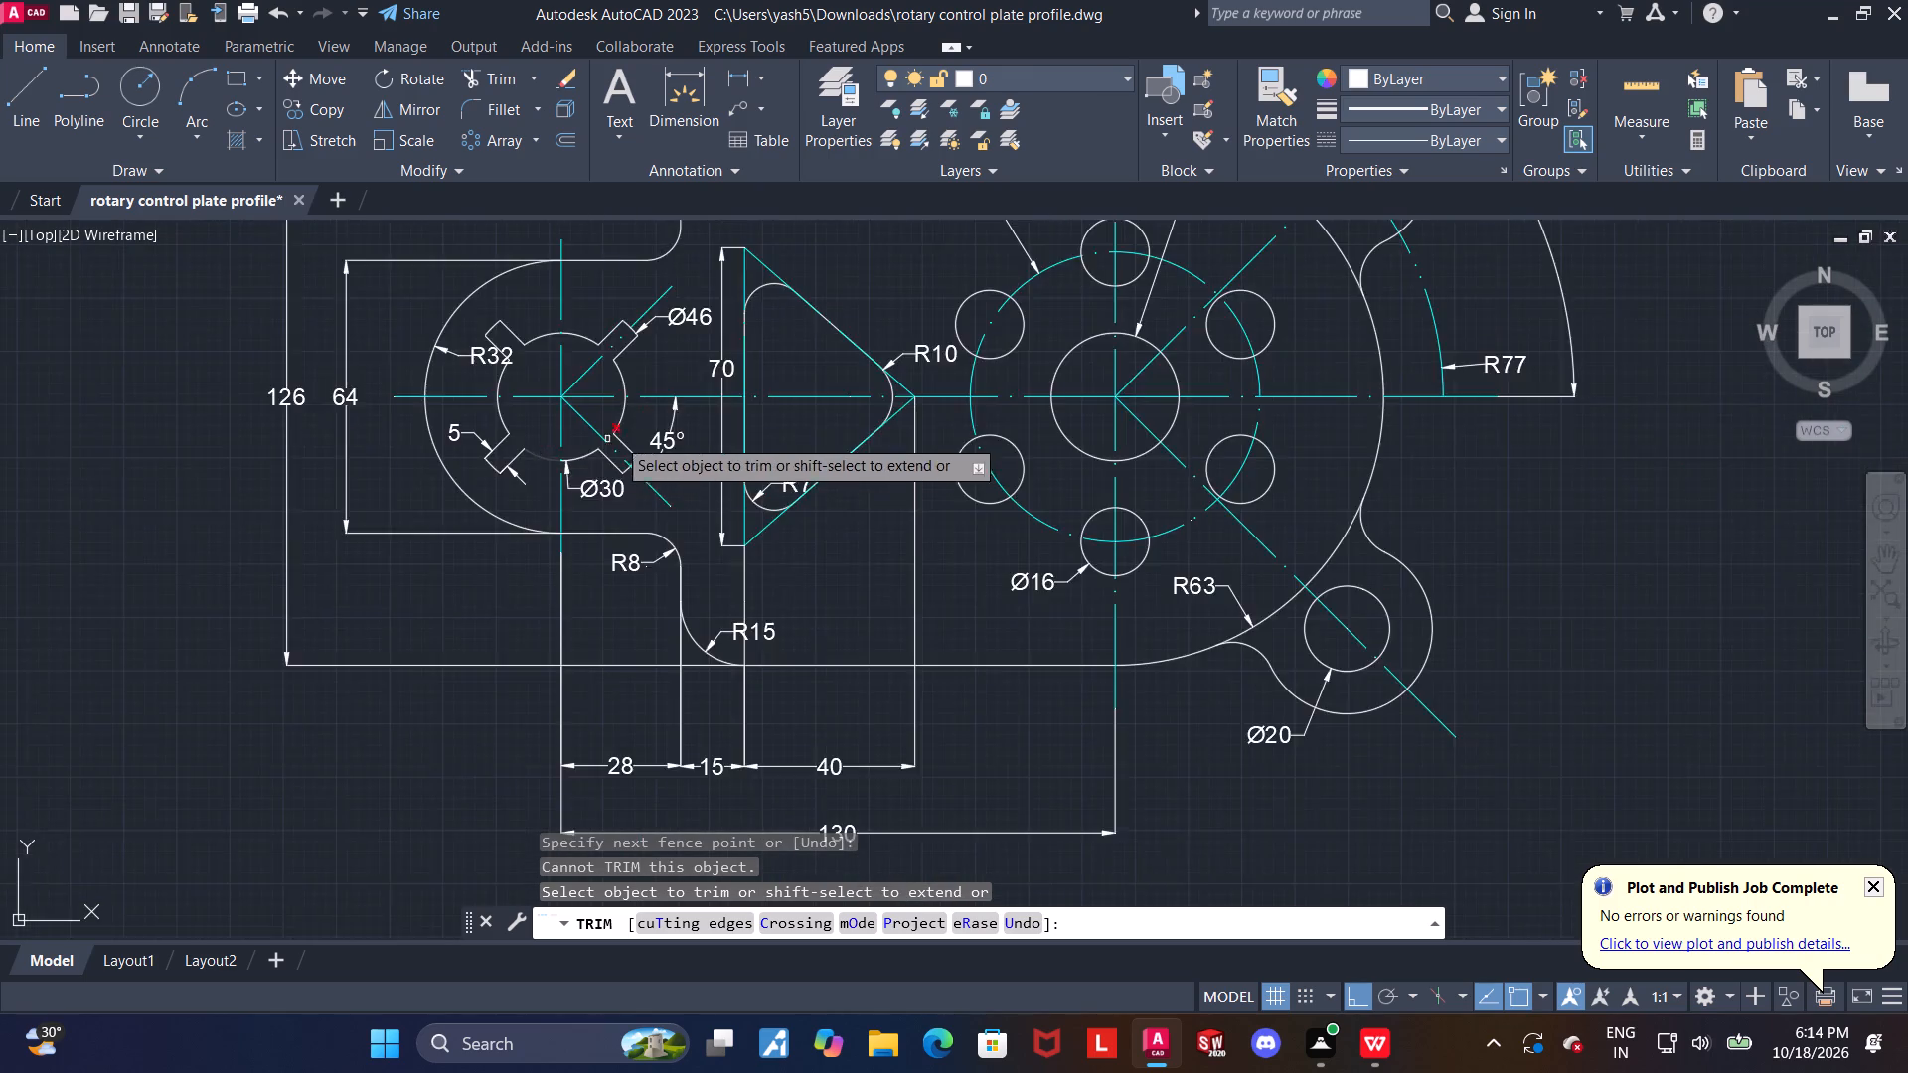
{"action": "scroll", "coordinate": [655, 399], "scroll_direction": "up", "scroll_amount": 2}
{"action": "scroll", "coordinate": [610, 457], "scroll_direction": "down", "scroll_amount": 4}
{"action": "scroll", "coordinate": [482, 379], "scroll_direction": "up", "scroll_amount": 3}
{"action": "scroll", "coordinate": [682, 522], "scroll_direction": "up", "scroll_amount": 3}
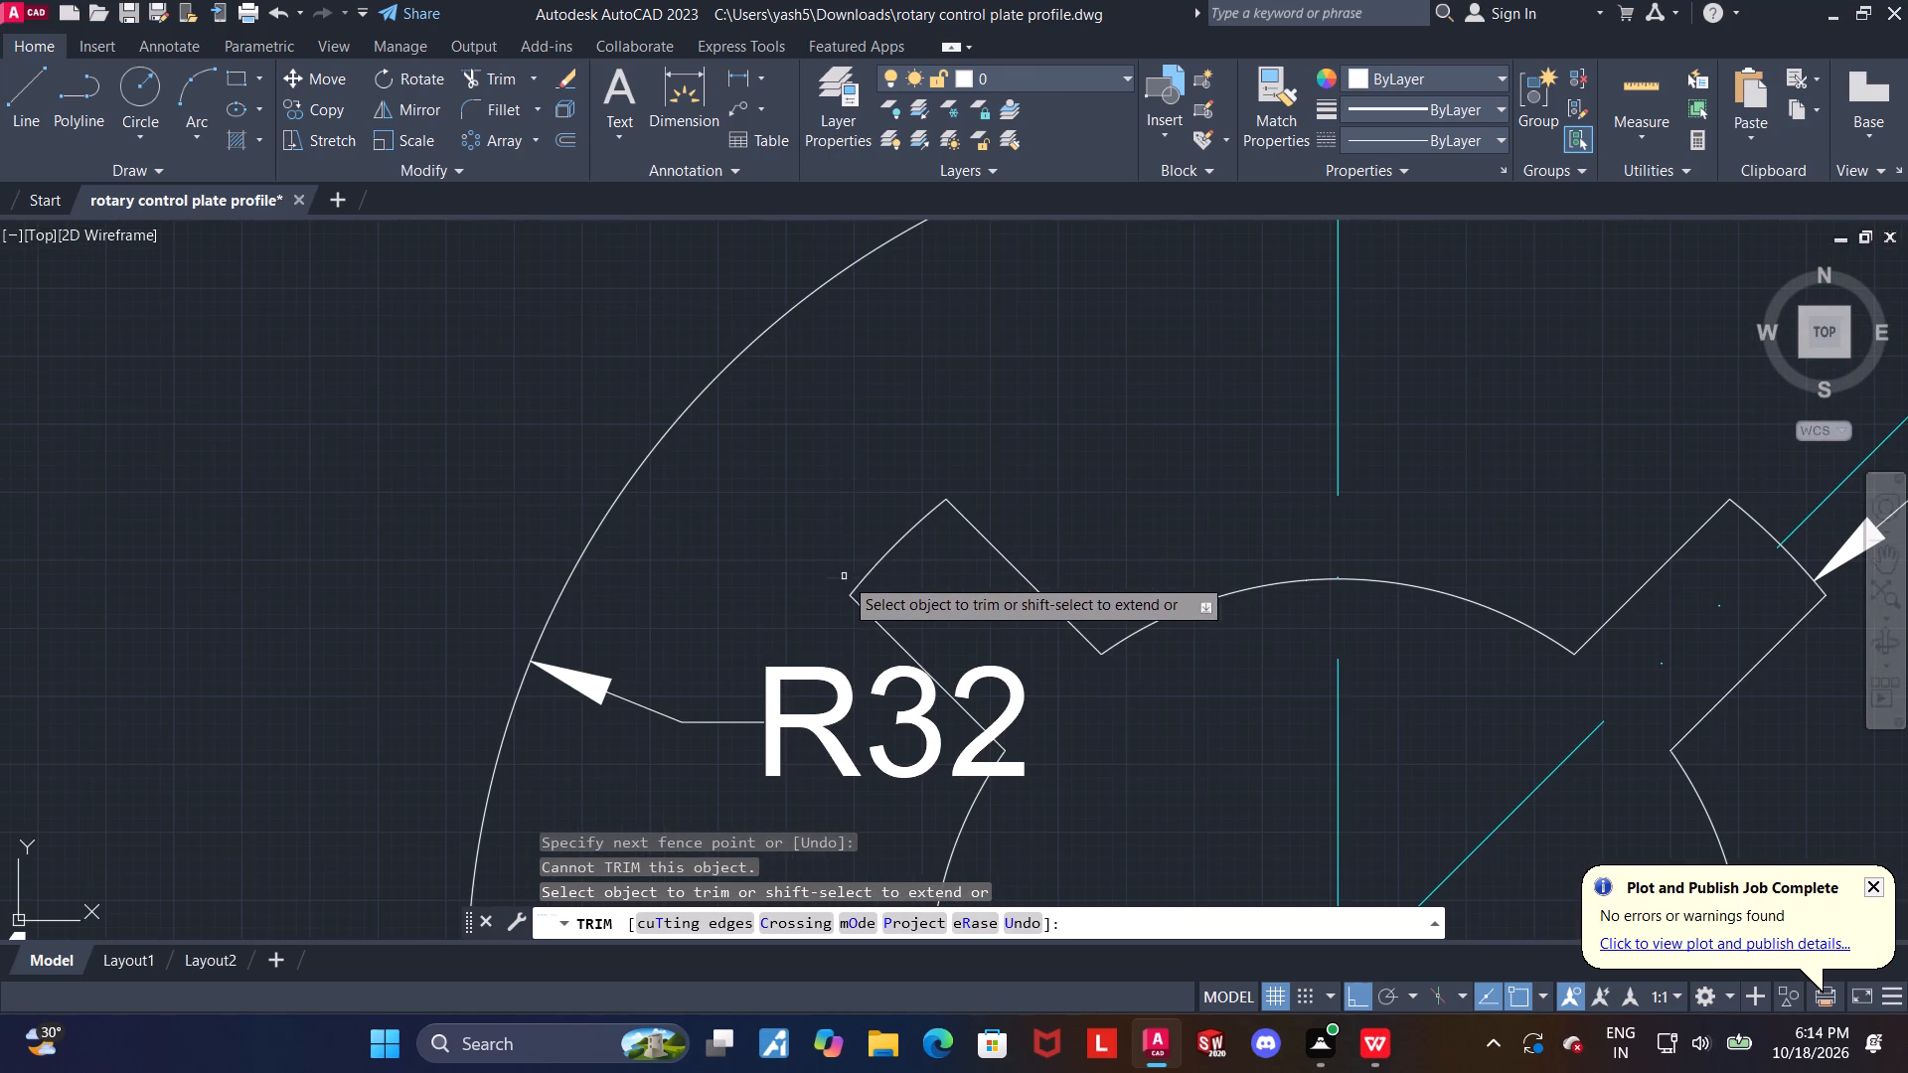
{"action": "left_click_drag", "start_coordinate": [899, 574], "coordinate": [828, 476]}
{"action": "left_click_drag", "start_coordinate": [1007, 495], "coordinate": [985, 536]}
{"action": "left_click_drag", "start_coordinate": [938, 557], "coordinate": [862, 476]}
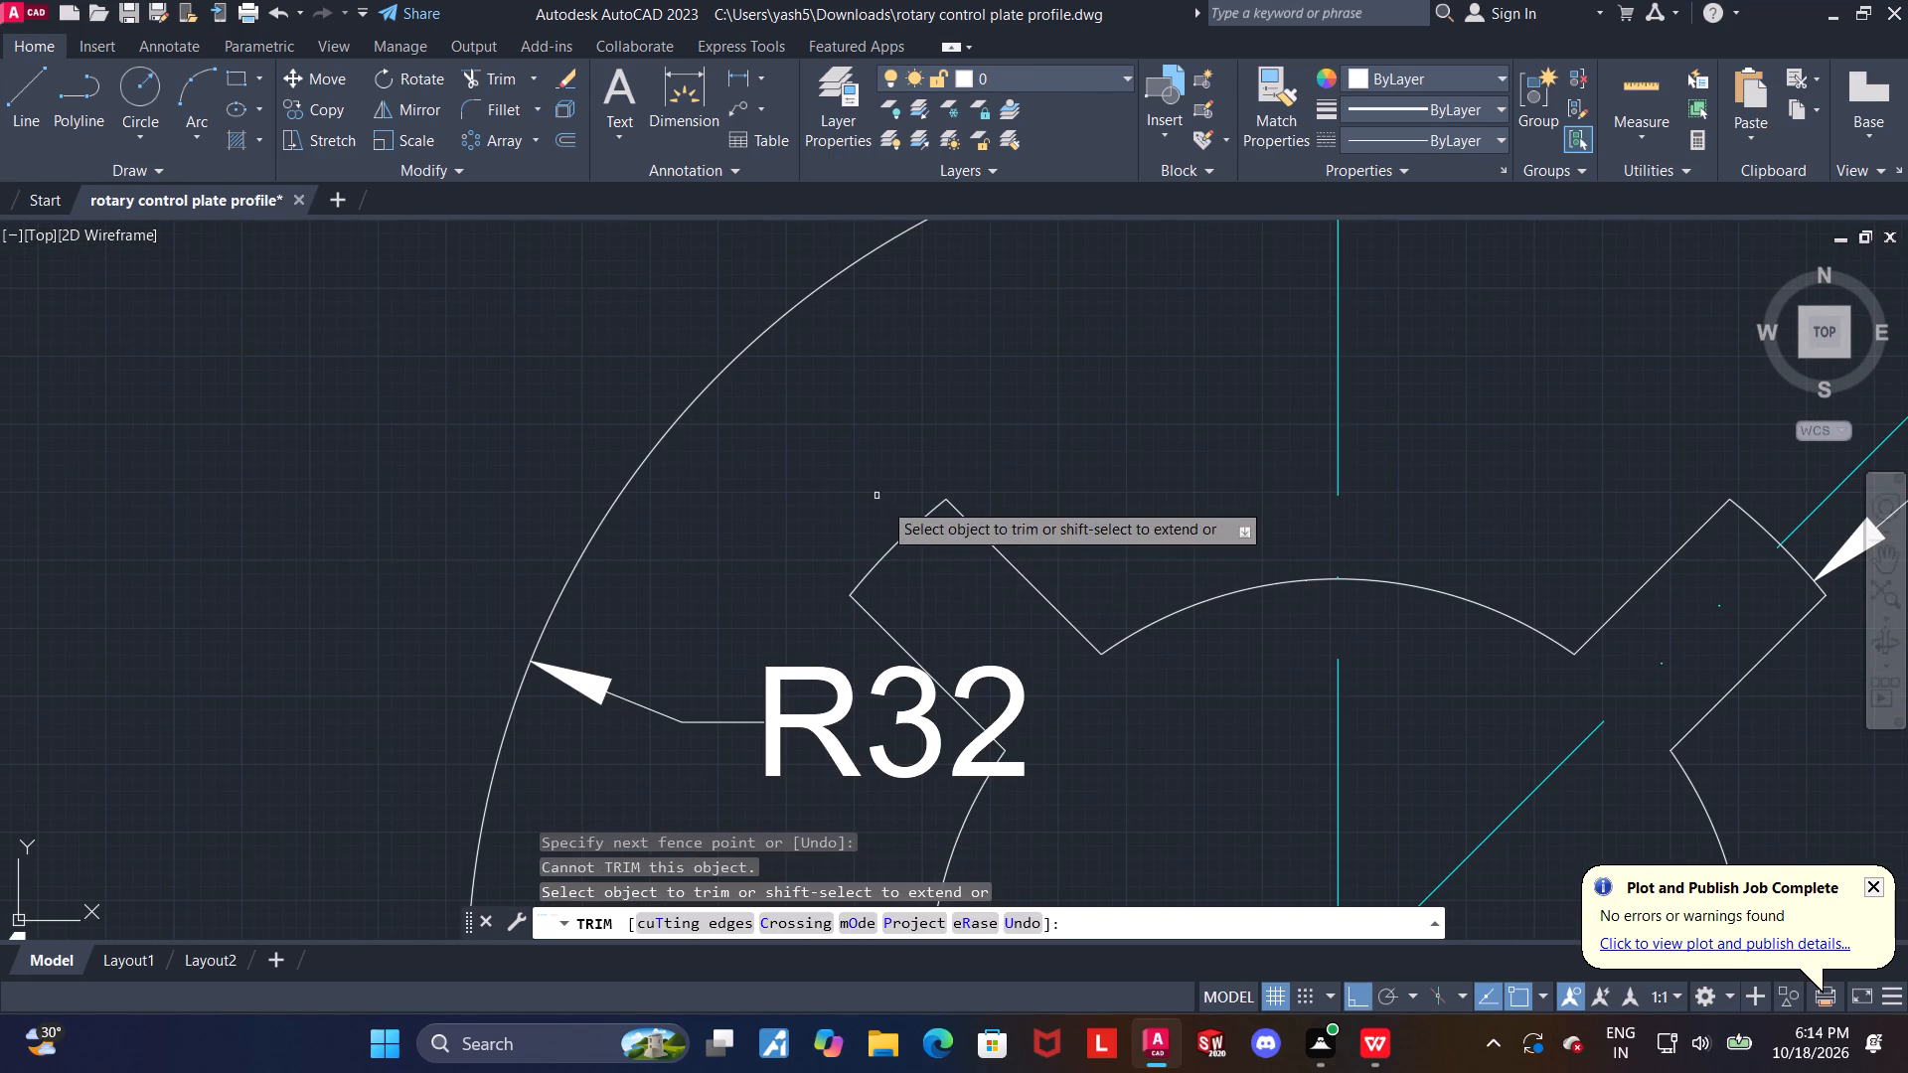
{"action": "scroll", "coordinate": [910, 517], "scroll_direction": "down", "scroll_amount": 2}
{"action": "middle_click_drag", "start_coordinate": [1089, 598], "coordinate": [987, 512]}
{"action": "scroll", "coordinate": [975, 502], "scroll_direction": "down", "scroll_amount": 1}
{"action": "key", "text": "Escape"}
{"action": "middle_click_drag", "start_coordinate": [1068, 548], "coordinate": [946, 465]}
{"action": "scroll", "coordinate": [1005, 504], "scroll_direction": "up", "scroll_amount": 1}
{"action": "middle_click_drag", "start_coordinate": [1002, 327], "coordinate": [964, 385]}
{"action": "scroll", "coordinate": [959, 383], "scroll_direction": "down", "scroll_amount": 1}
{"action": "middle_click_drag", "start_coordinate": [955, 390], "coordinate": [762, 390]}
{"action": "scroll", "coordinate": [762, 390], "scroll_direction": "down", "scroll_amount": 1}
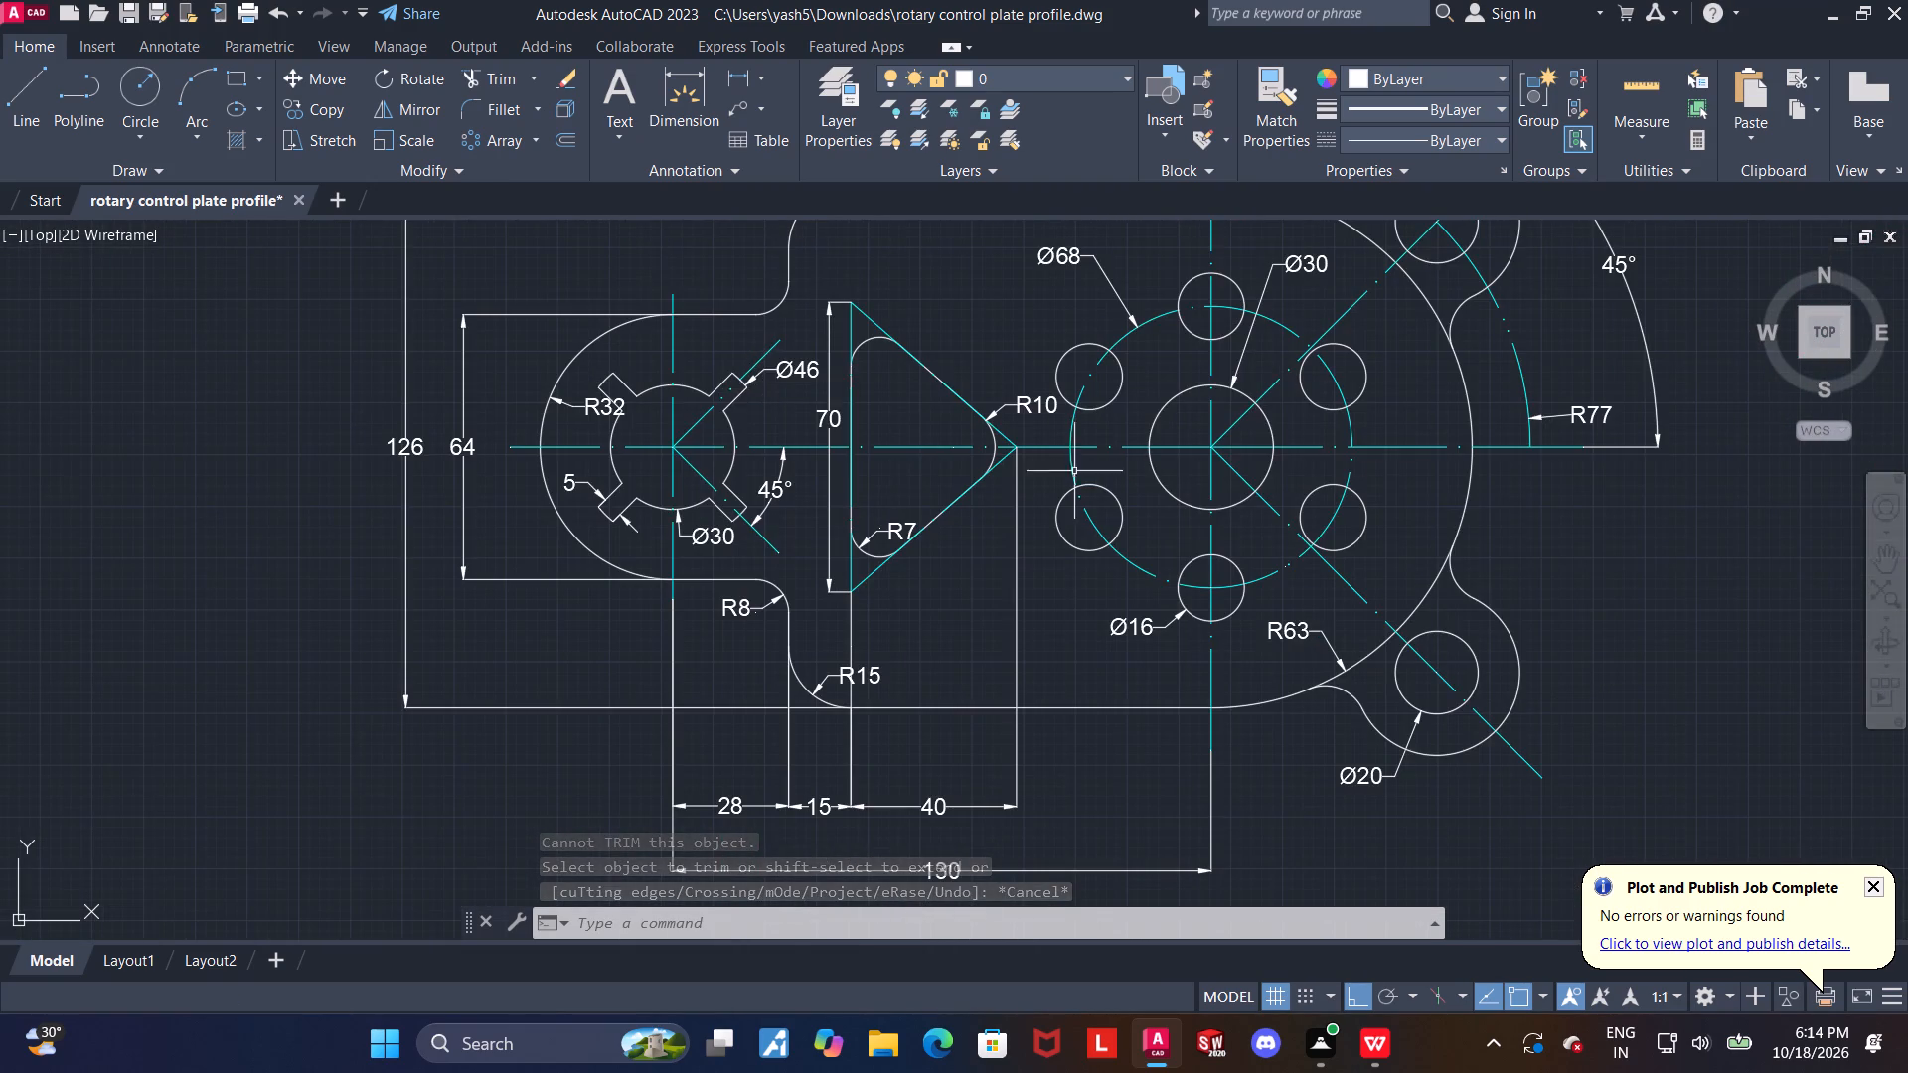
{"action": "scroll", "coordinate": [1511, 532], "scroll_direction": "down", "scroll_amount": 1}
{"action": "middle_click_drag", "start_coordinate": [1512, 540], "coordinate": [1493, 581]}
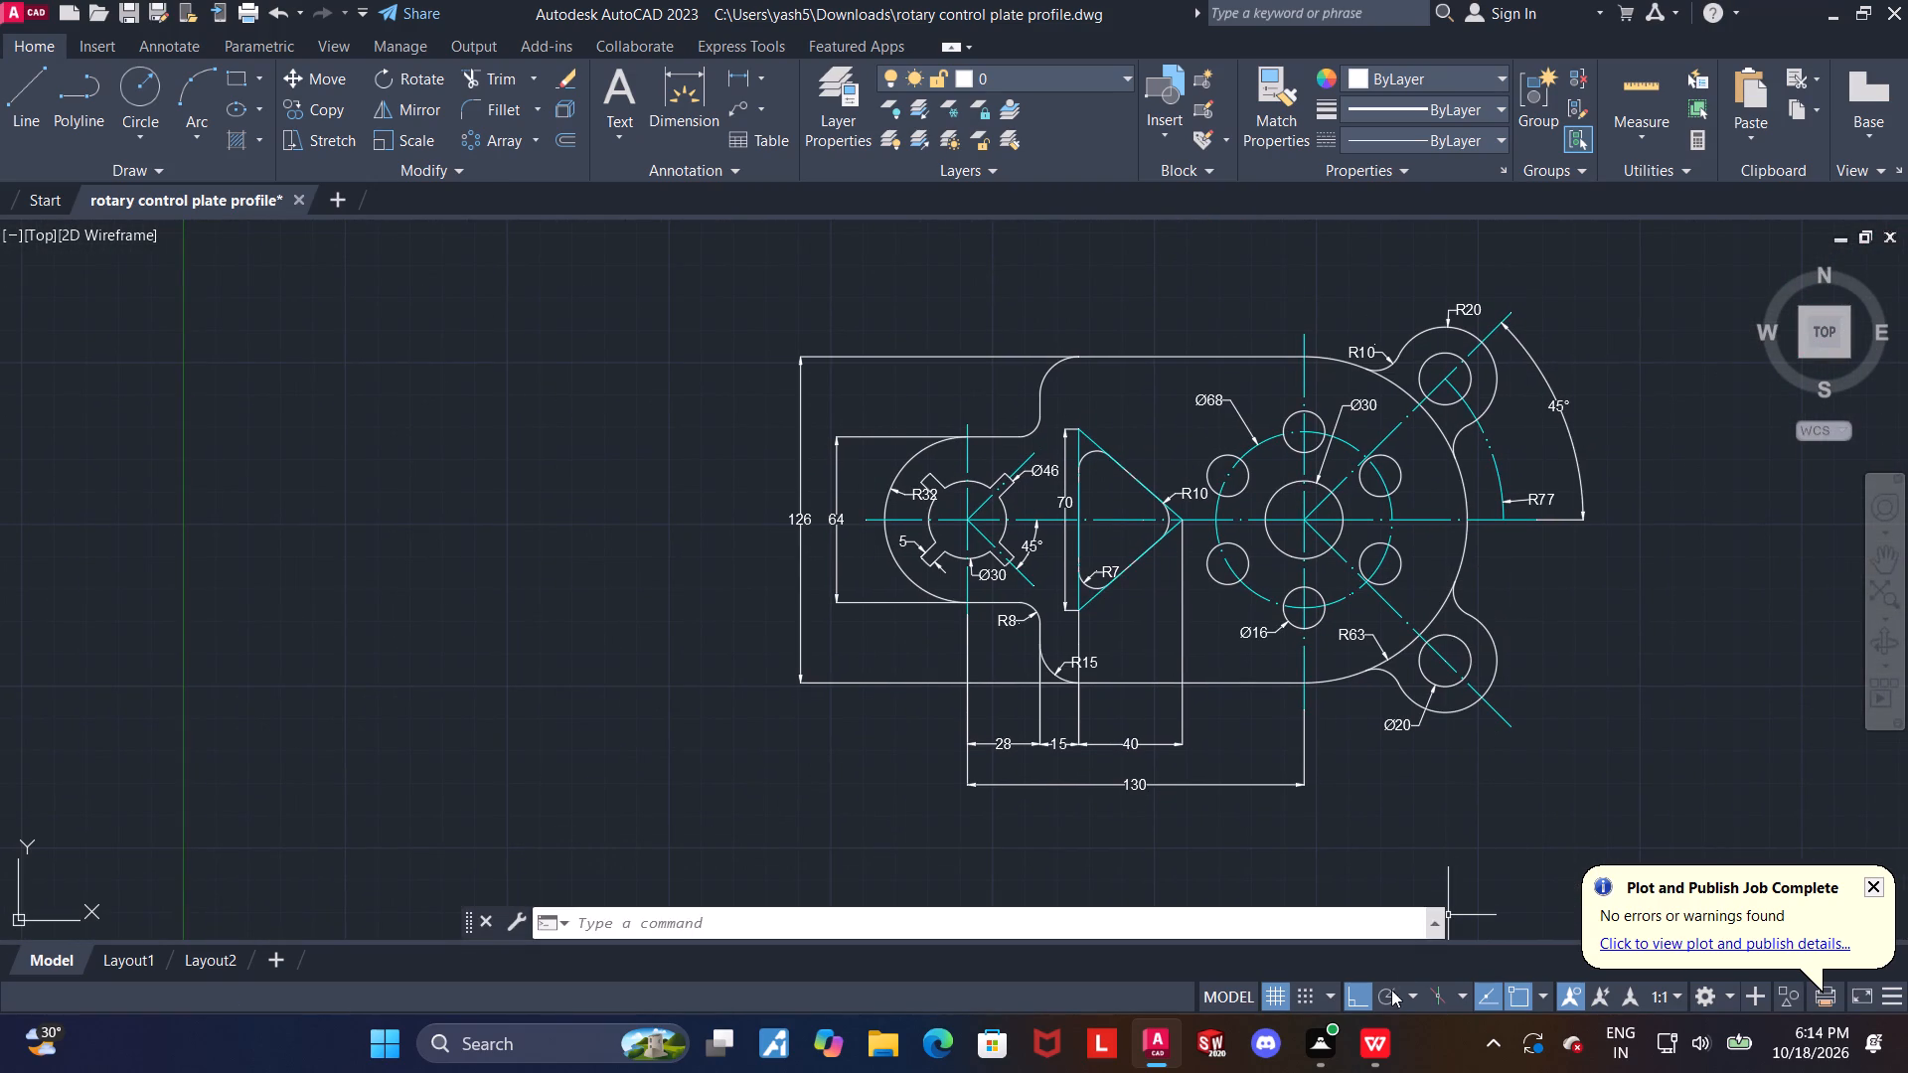